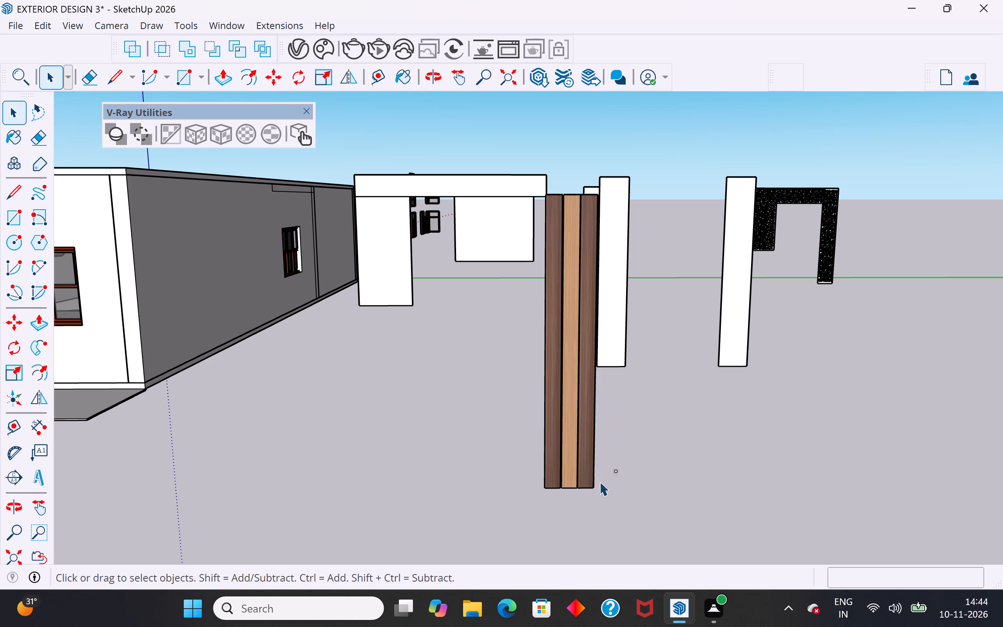
Copy the three wood slats about 1' 7 5/16" along the green axis, placing them right beside the originals.
{"action": "left_click_drag", "start_coordinate": [599, 482], "coordinate": [512, 515]}
{"action": "key", "text": "m"}
{"action": "scroll", "coordinate": [554, 495], "scroll_direction": "up", "scroll_amount": 3}
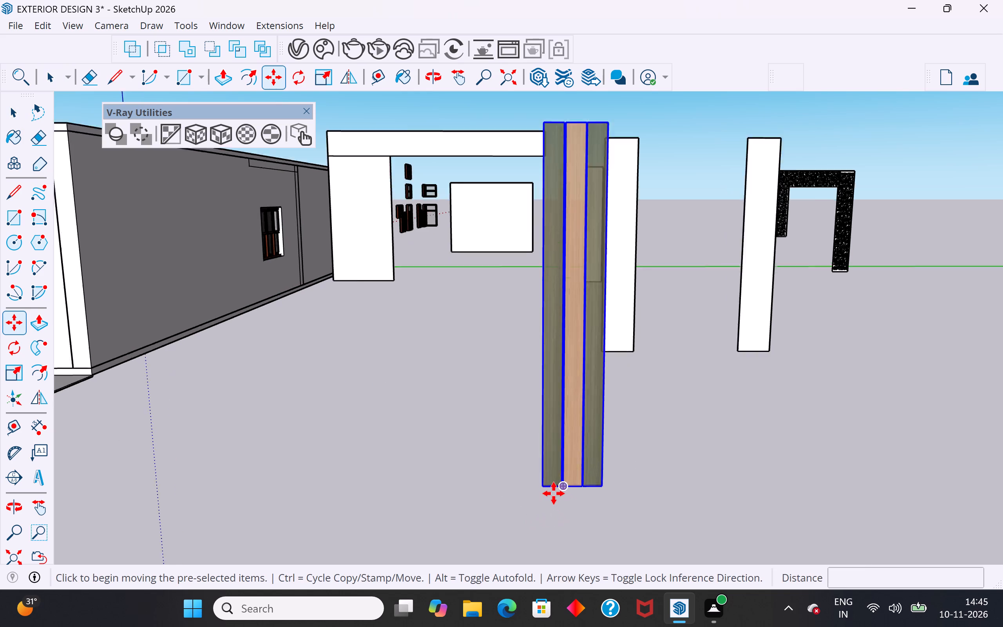
{"action": "scroll", "coordinate": [554, 493], "scroll_direction": "up", "scroll_amount": 12}
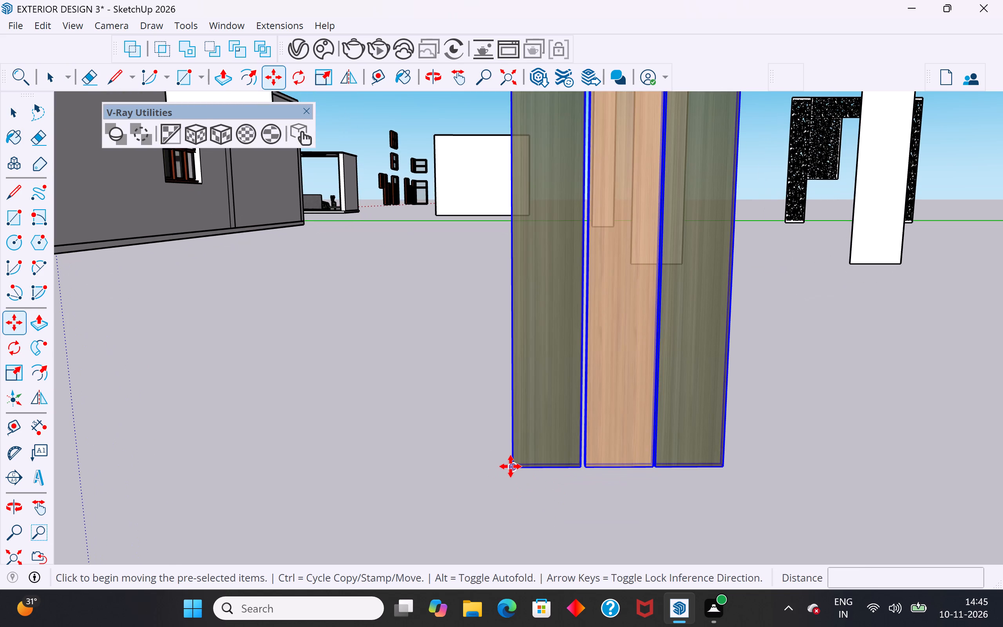
{"action": "left_click", "coordinate": [511, 466], "text": "ctrl"}
{"action": "scroll", "coordinate": [731, 472], "scroll_direction": "up", "scroll_amount": 10}
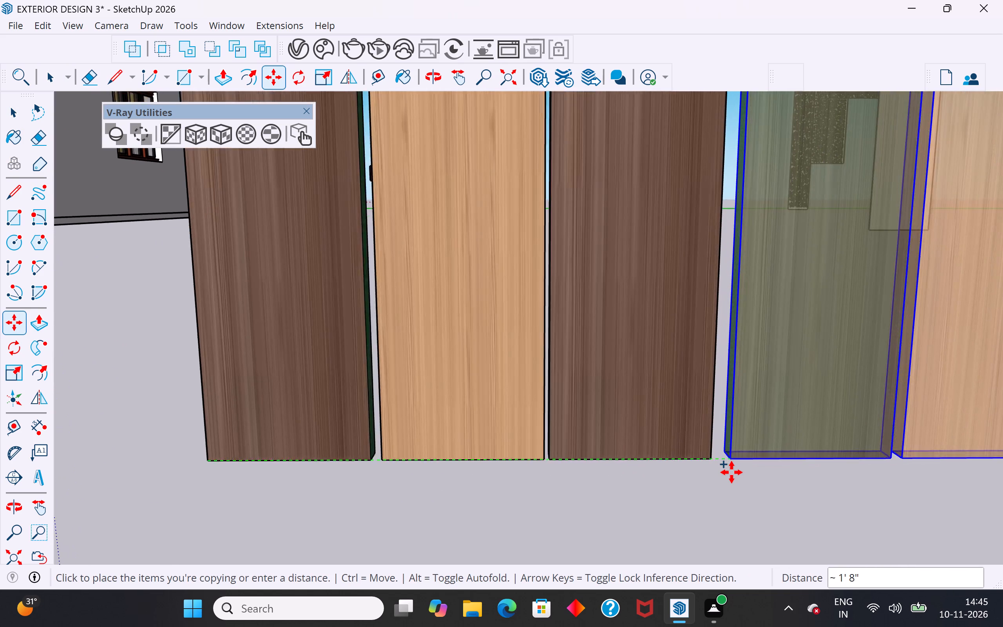
{"action": "scroll", "coordinate": [731, 472], "scroll_direction": "up", "scroll_amount": 10}
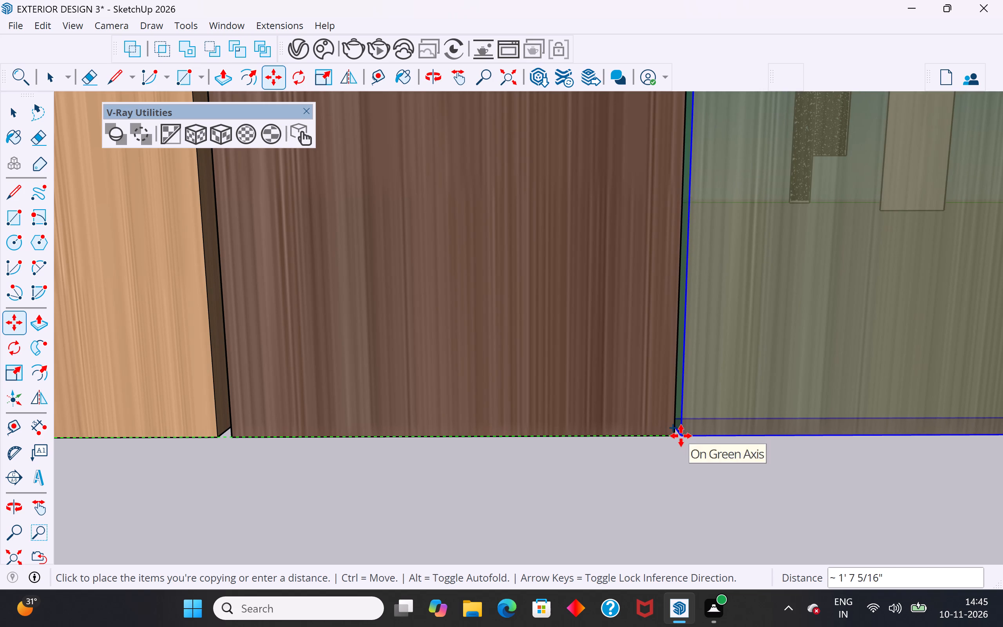
{"action": "left_click", "coordinate": [684, 436]}
{"action": "scroll", "coordinate": [696, 460], "scroll_direction": "down", "scroll_amount": 17}
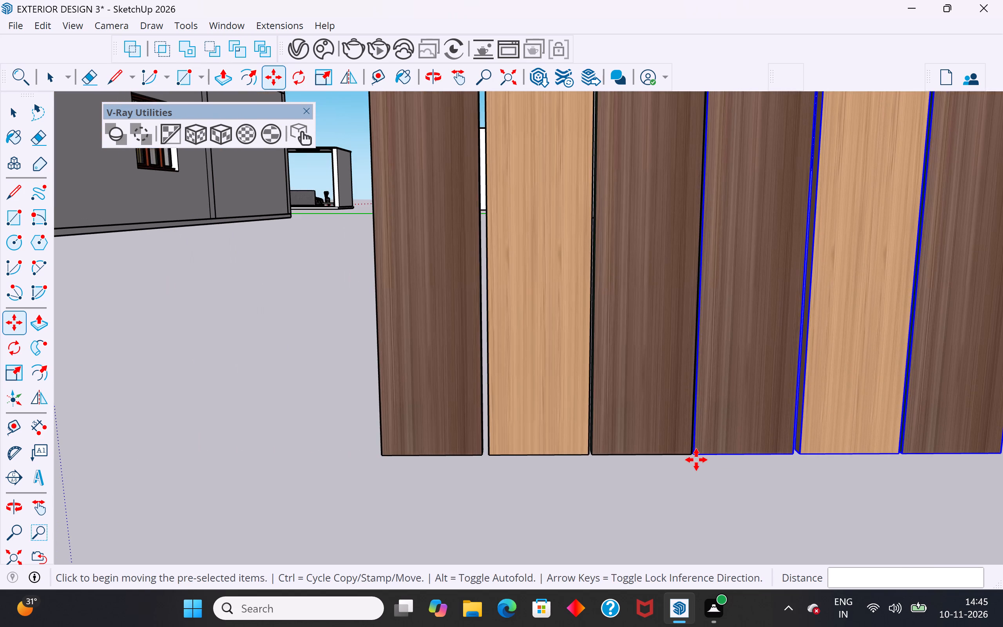
{"action": "scroll", "coordinate": [696, 460], "scroll_direction": "down", "scroll_amount": 11}
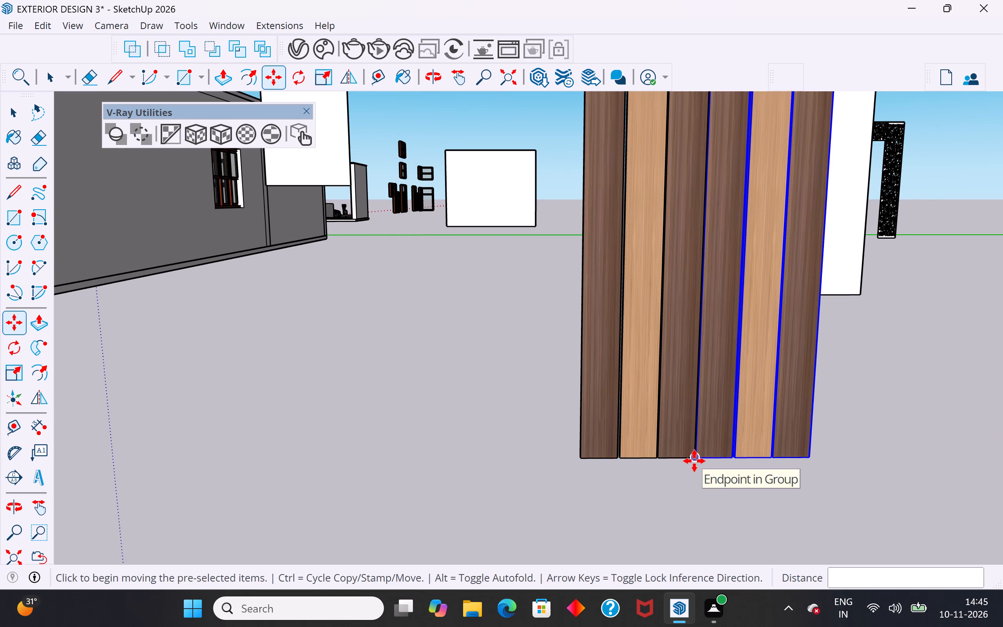
Copy the selected three slats about 3' 3 5/16" along the green axis to the opposite end of the row.
{"action": "left_click", "coordinate": [694, 461], "text": "ctrl"}
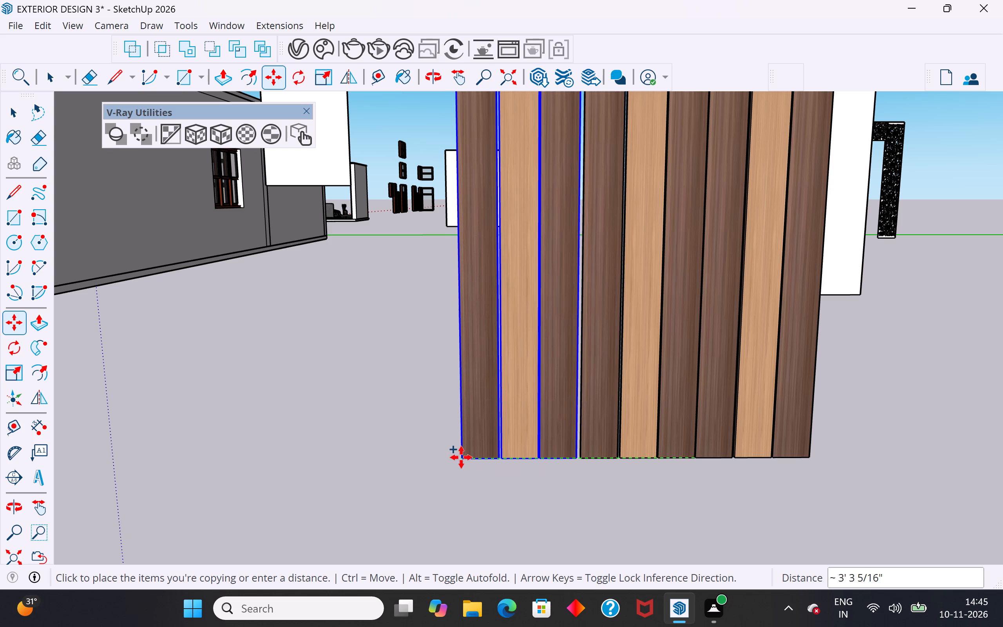
{"action": "left_click", "coordinate": [462, 457]}
{"action": "scroll", "coordinate": [556, 502], "scroll_direction": "down", "scroll_amount": 6}
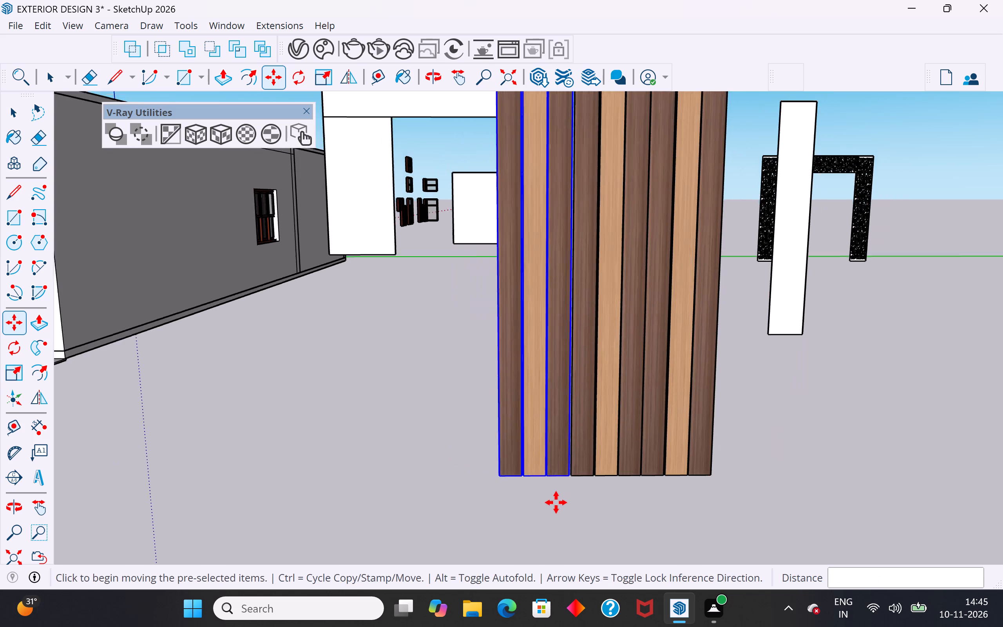
{"action": "scroll", "coordinate": [556, 502], "scroll_direction": "down", "scroll_amount": 7}
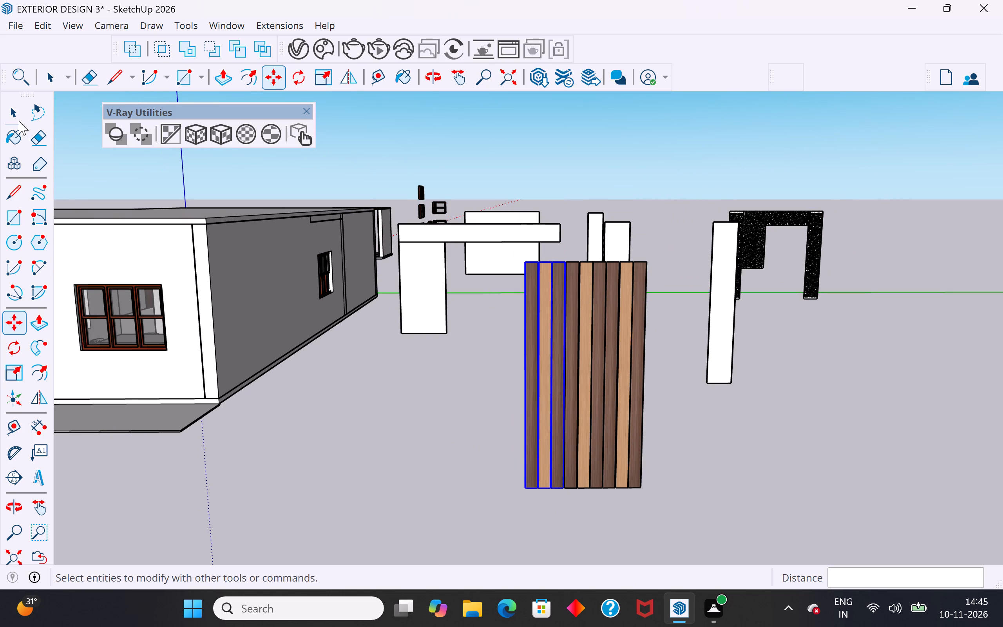
Copy all nine slats about 4' 10 13/16" along the green axis to continue the row from its end.
{"action": "left_click", "coordinate": [25, 121]}
{"action": "left_click", "coordinate": [308, 326]}
{"action": "left_click", "coordinate": [469, 439]}
{"action": "scroll", "coordinate": [469, 438], "scroll_direction": "down", "scroll_amount": 6}
{"action": "left_click_drag", "start_coordinate": [581, 444], "coordinate": [463, 498]}
{"action": "key", "text": "m"}
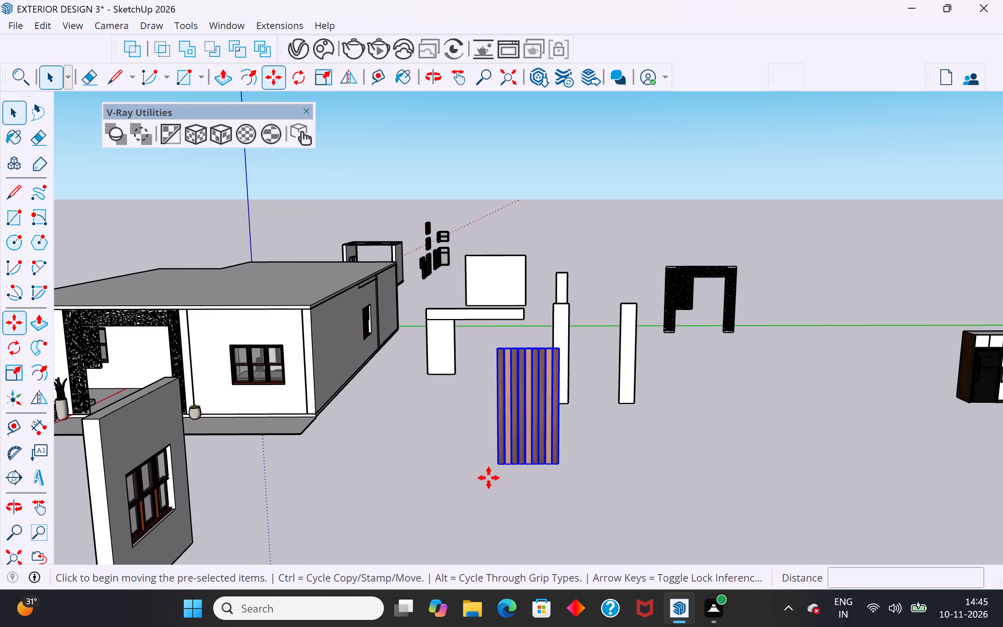
{"action": "left_click", "coordinate": [491, 466], "text": "ctrl"}
{"action": "scroll", "coordinate": [554, 469], "scroll_direction": "up", "scroll_amount": 6}
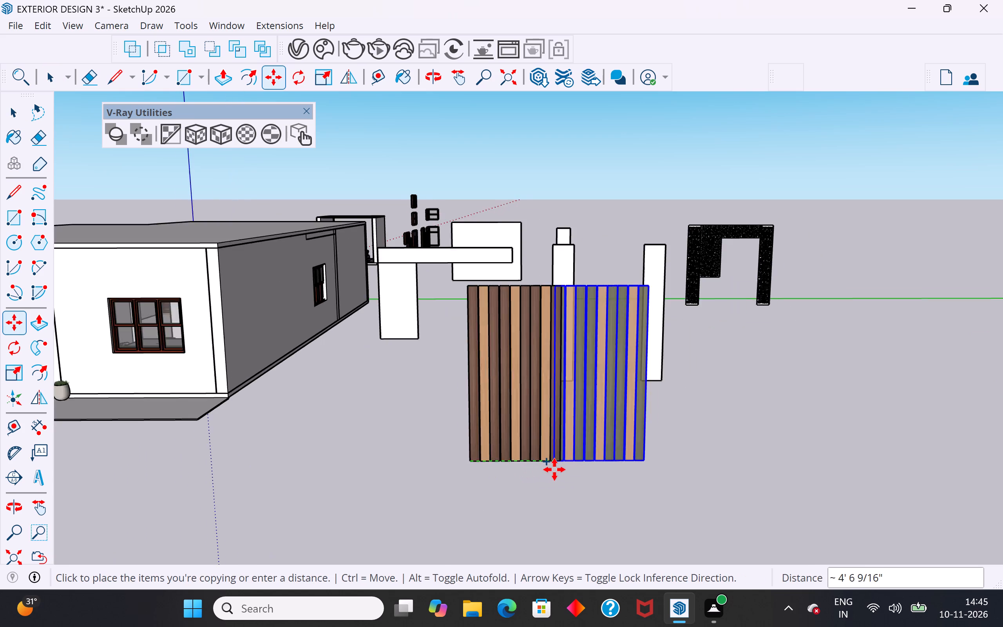
{"action": "scroll", "coordinate": [554, 469], "scroll_direction": "up", "scroll_amount": 10}
{"action": "scroll", "coordinate": [587, 444], "scroll_direction": "up", "scroll_amount": 14}
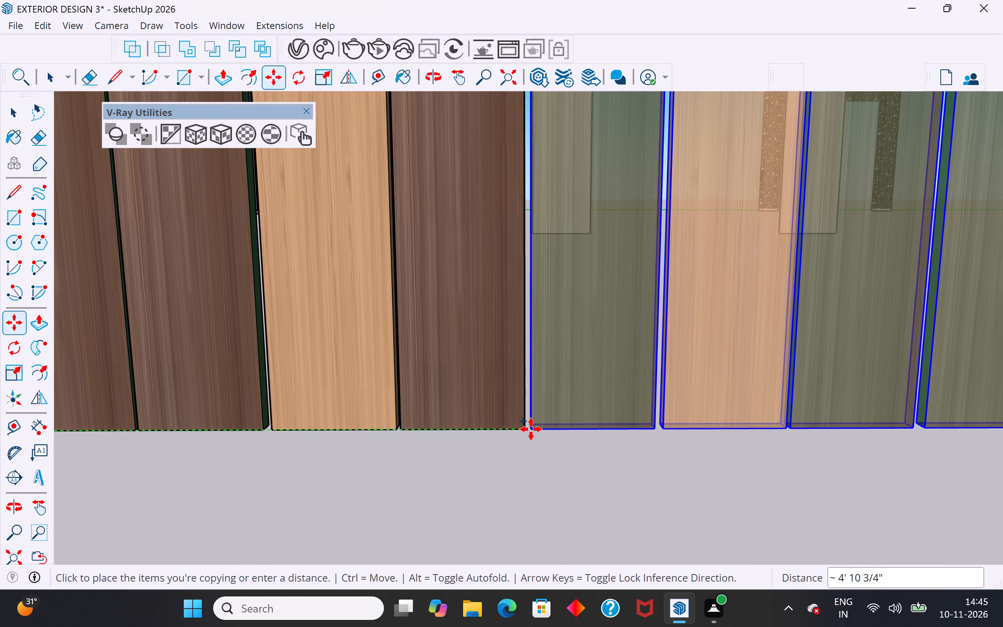
{"action": "left_click", "coordinate": [532, 429]}
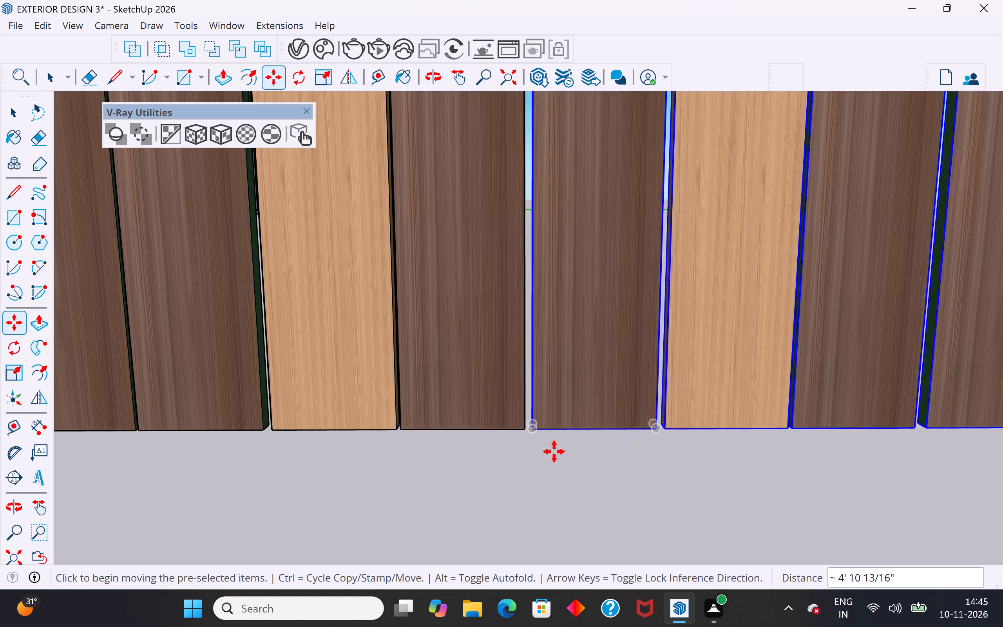
{"action": "scroll", "coordinate": [554, 451], "scroll_direction": "down", "scroll_amount": 20}
{"action": "scroll", "coordinate": [554, 451], "scroll_direction": "down", "scroll_amount": 7}
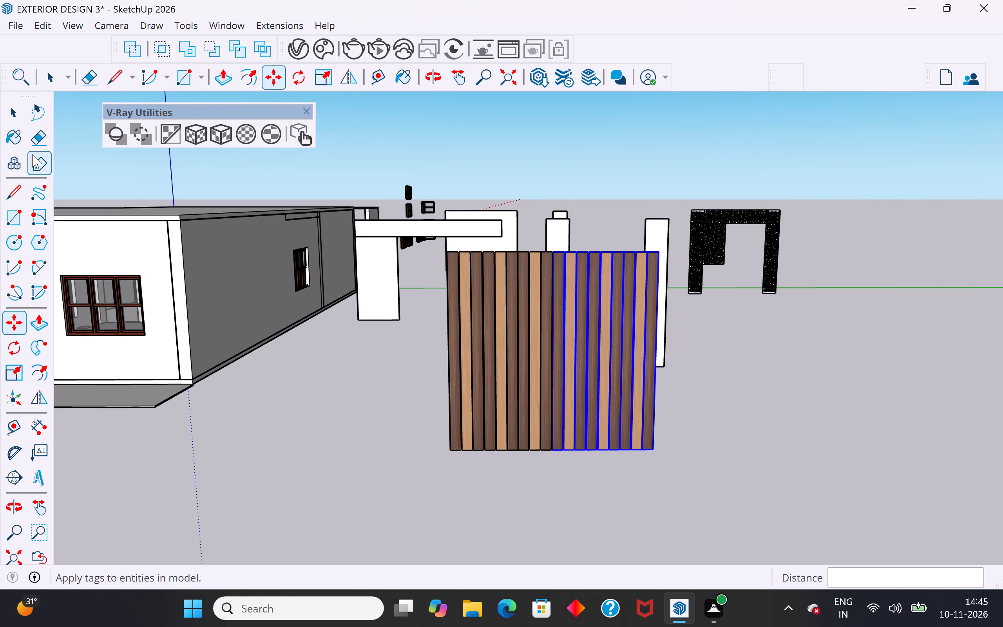
{"action": "left_click", "coordinate": [10, 113]}
{"action": "left_click", "coordinate": [284, 452]}
Copy the whole vertical slat panel about 17' 2 3/4" along the green axis as a separate panel.
{"action": "scroll", "coordinate": [518, 456], "scroll_direction": "down", "scroll_amount": 6}
{"action": "middle_click_drag", "start_coordinate": [518, 456], "coordinate": [571, 443]}
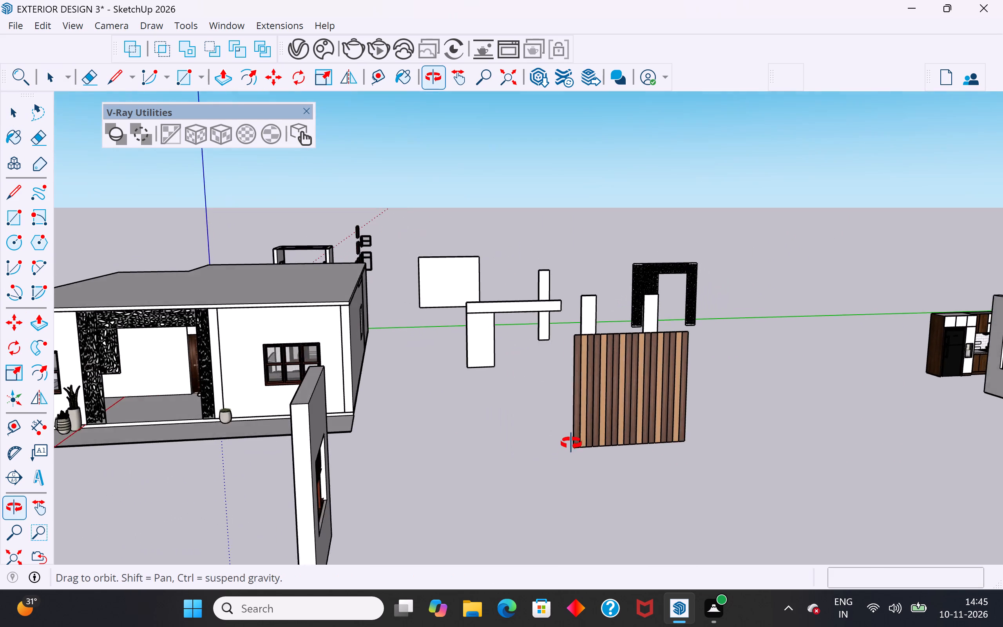
{"action": "middle_click_drag", "start_coordinate": [571, 443], "coordinate": [540, 413]}
{"action": "scroll", "coordinate": [551, 421], "scroll_direction": "down", "scroll_amount": 5}
{"action": "middle_click_drag", "start_coordinate": [559, 424], "coordinate": [591, 484]}
{"action": "middle_click_drag", "start_coordinate": [643, 423], "coordinate": [597, 435]}
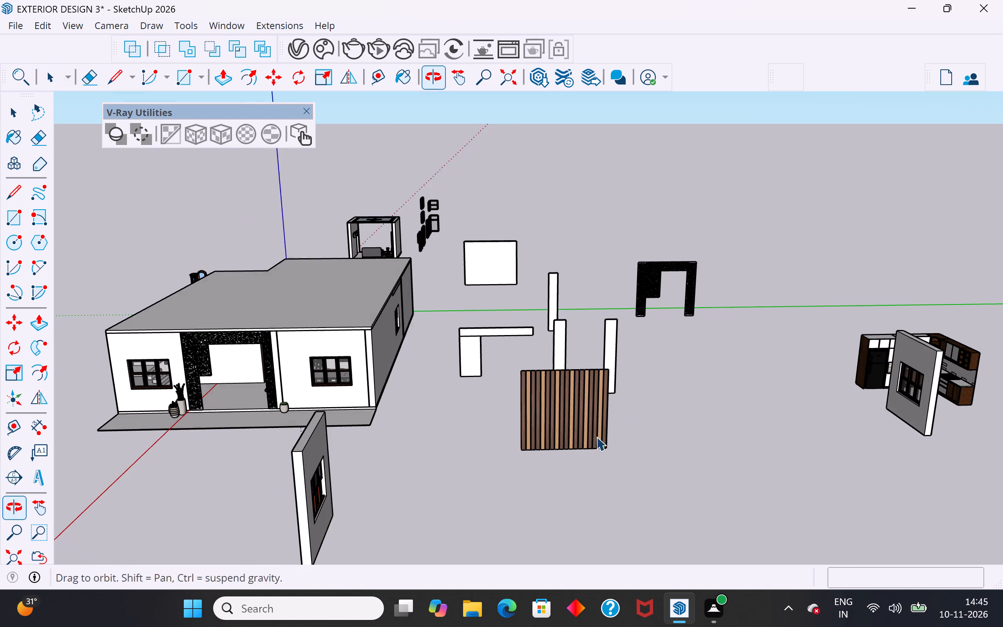
{"action": "left_click_drag", "start_coordinate": [625, 422], "coordinate": [491, 481]}
{"action": "key", "text": "m"}
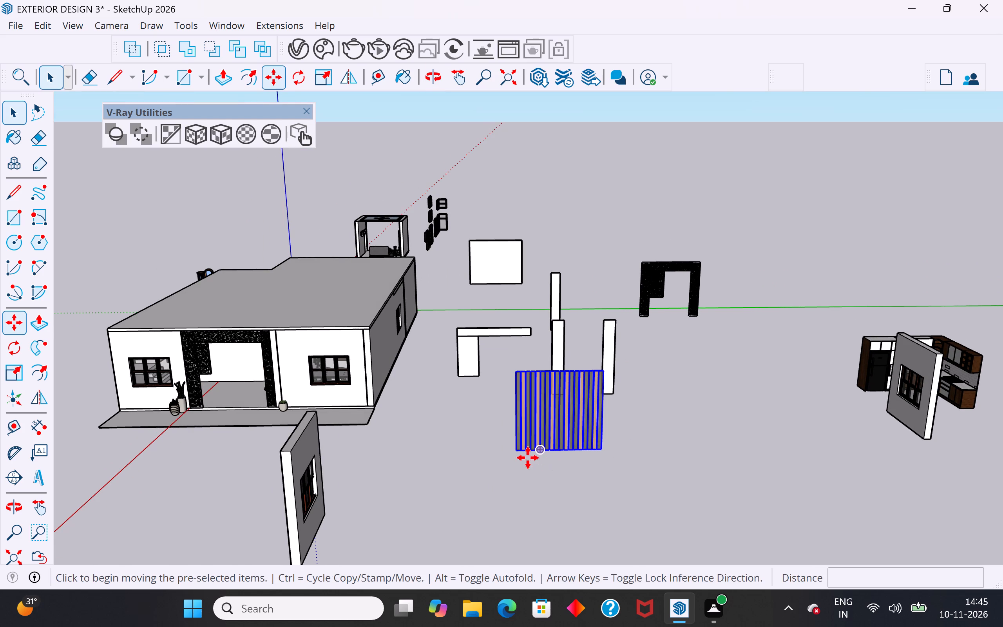
{"action": "left_click", "coordinate": [513, 458], "text": "ctrl"}
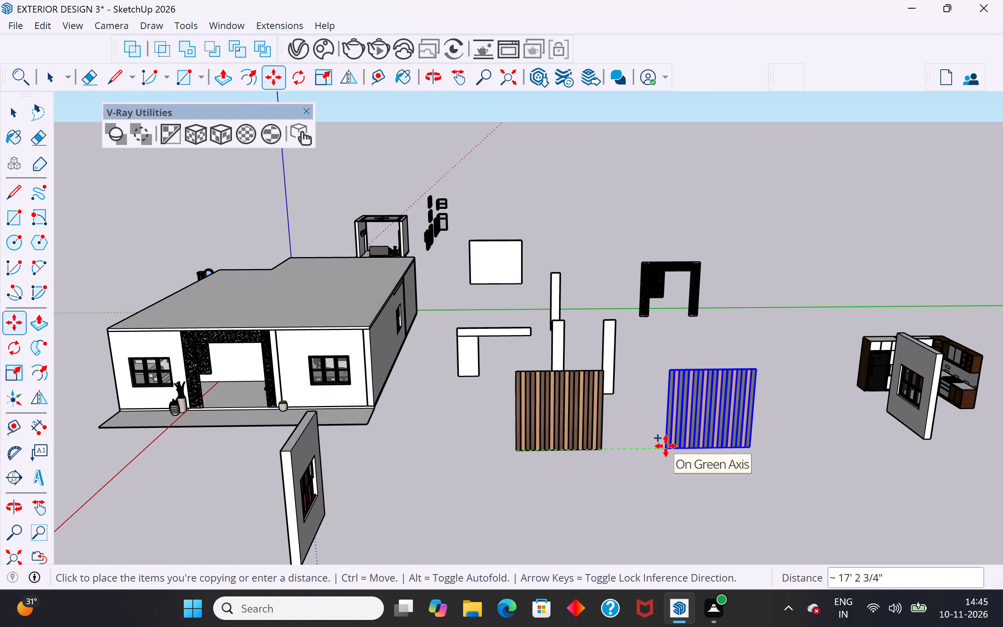
{"action": "left_click", "coordinate": [666, 446]}
{"action": "left_click", "coordinate": [13, 101]}
{"action": "left_click", "coordinate": [113, 226]}
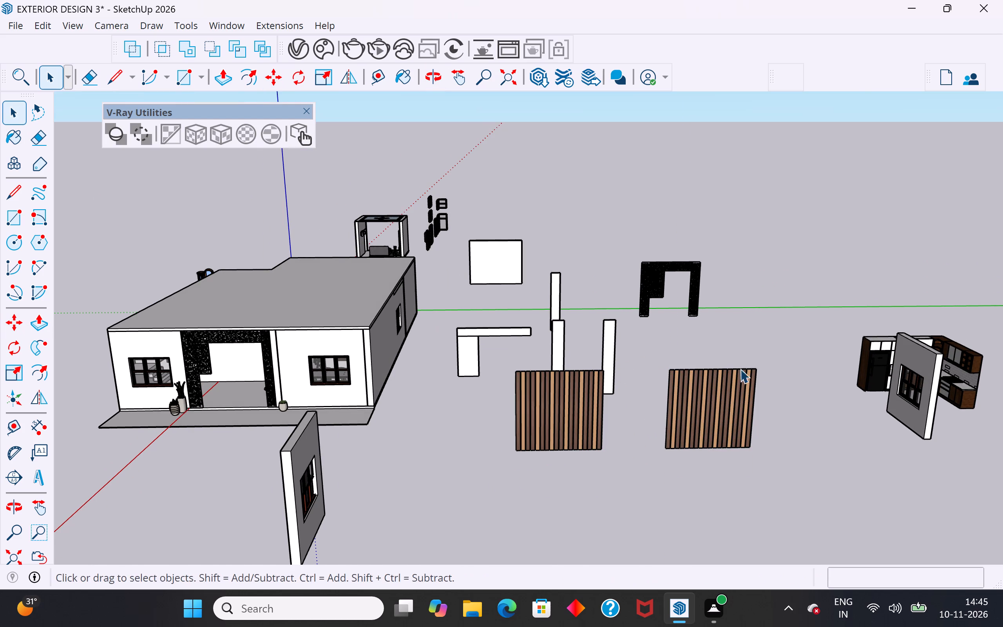
Group all the slats of the copied panel.
{"action": "left_click_drag", "start_coordinate": [786, 357], "coordinate": [634, 466]}
{"action": "right_click", "coordinate": [719, 425]}
{"action": "left_click", "coordinate": [775, 172]}
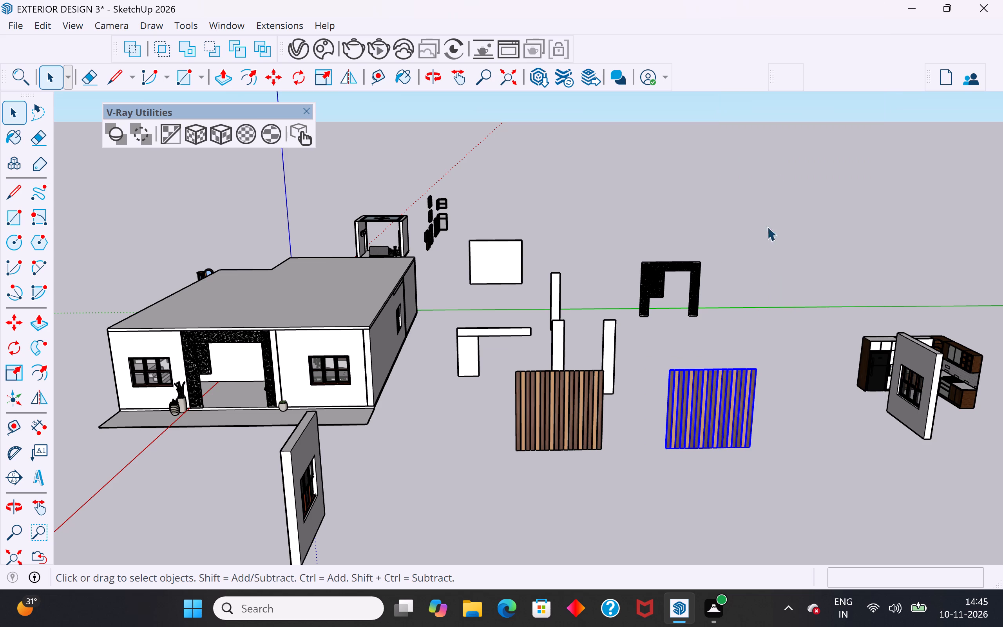
{"action": "left_click", "coordinate": [721, 464]}
Rotate the grouped slat panel 90 degrees about its bottom corner so its slats run horizontally.
{"action": "scroll", "coordinate": [722, 464], "scroll_direction": "up", "scroll_amount": 6}
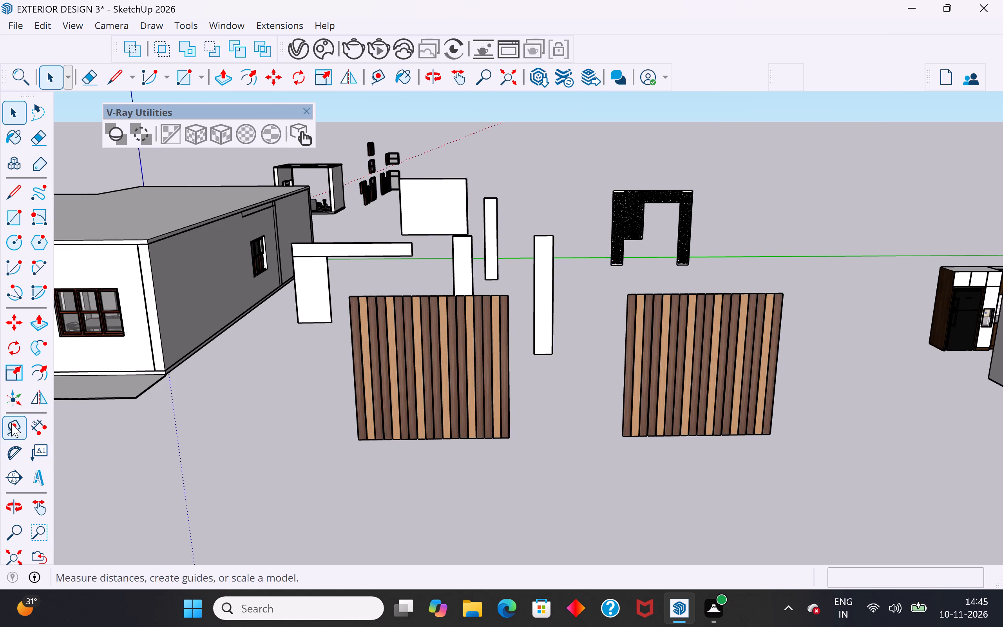
{"action": "left_click", "coordinate": [18, 343]}
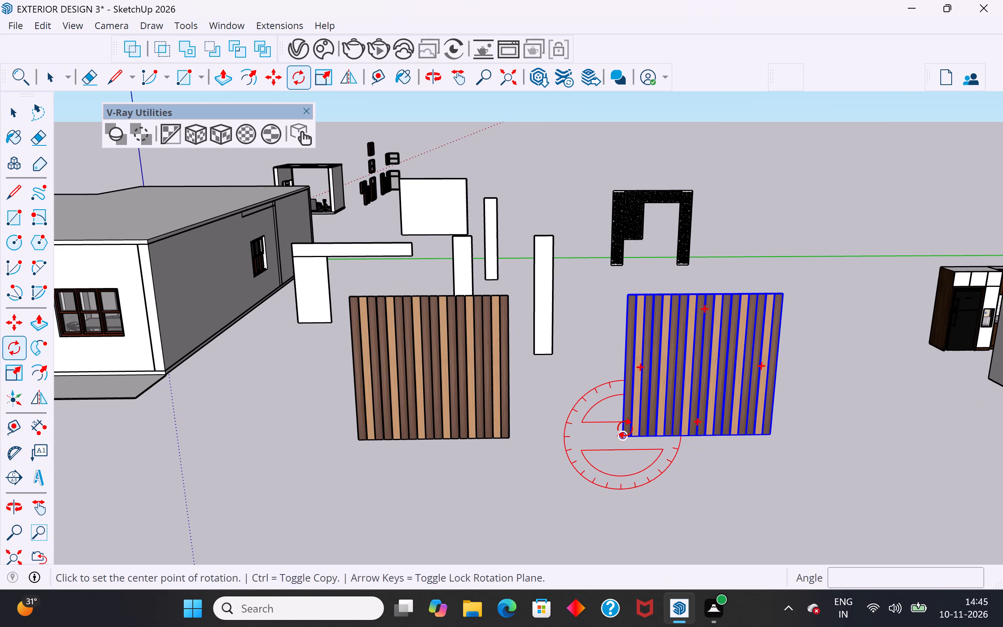
{"action": "left_click", "coordinate": [625, 428]}
{"action": "left_click", "coordinate": [825, 433]}
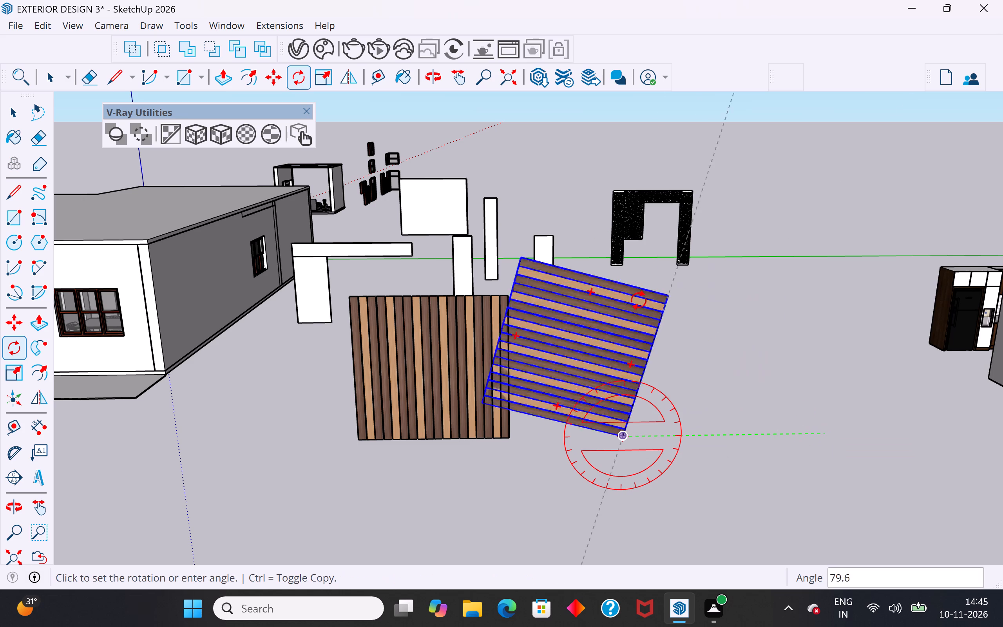
{"action": "left_click", "coordinate": [622, 287]}
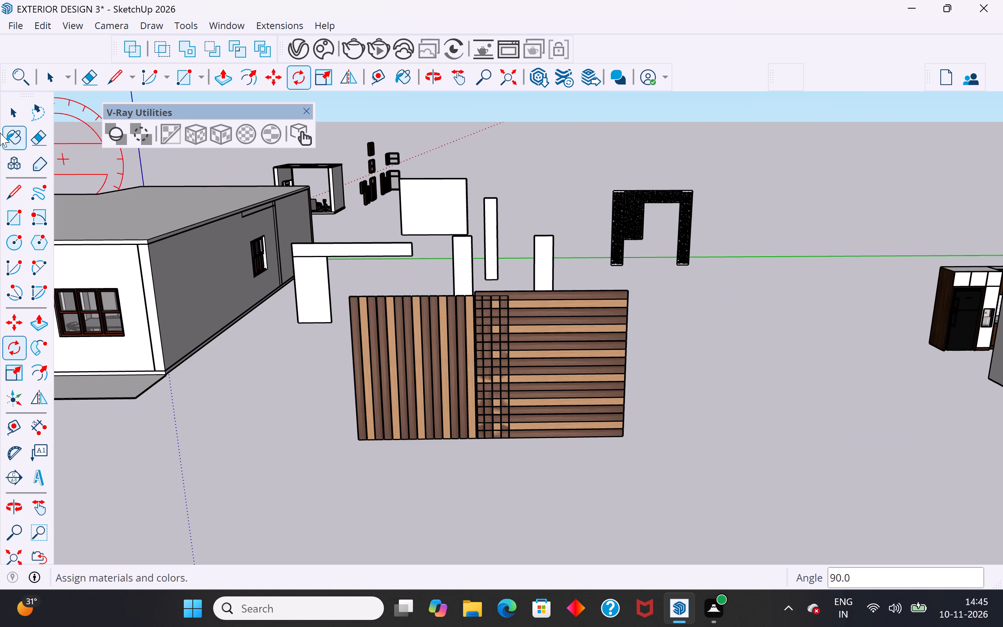
{"action": "left_click", "coordinate": [16, 120]}
{"action": "left_click", "coordinate": [233, 463]}
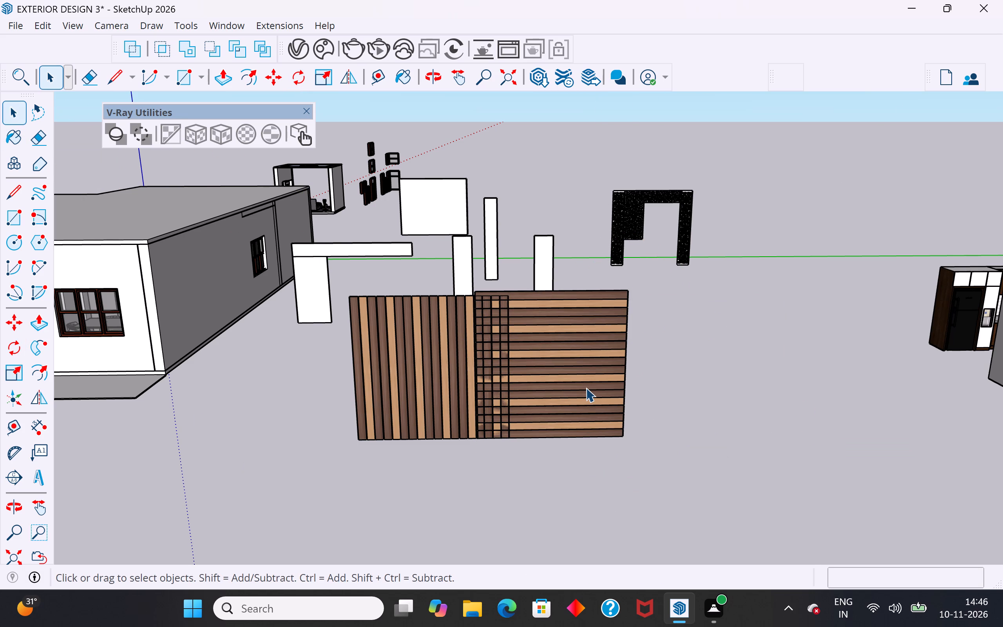
Move the horizontal slat panel about 7' 5 9/16" along the green axis onto the vertical panel, aligning their bottom corners.
{"action": "key", "text": "m"}
{"action": "left_click", "coordinate": [621, 439]}
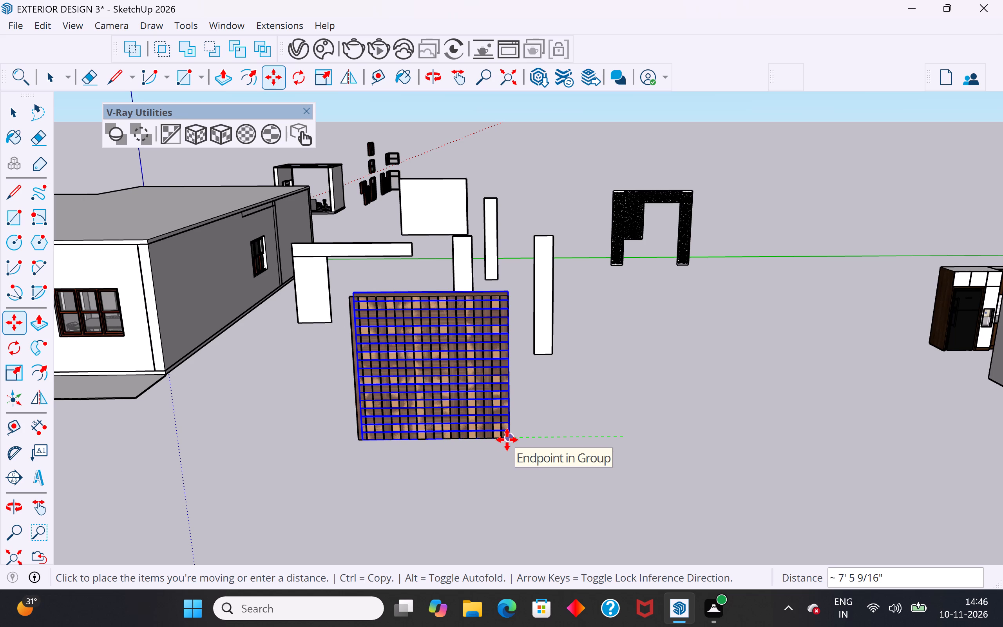
{"action": "left_click", "coordinate": [507, 440]}
Examine from several angles how the horizontal slat panel overlaps the vertical one, especially along the edges.
{"action": "scroll", "coordinate": [605, 447], "scroll_direction": "up", "scroll_amount": 3}
{"action": "middle_click_drag", "start_coordinate": [605, 447], "coordinate": [650, 431]}
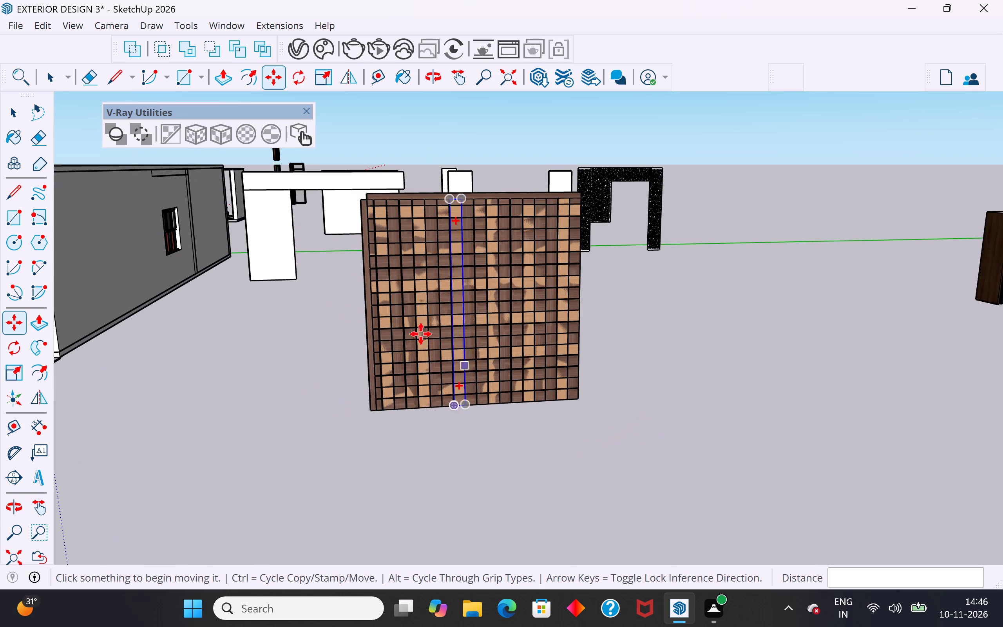
{"action": "scroll", "coordinate": [417, 320], "scroll_direction": "up", "scroll_amount": 3}
{"action": "middle_click_drag", "start_coordinate": [427, 314], "coordinate": [615, 393]}
{"action": "scroll", "coordinate": [443, 393], "scroll_direction": "up", "scroll_amount": 1}
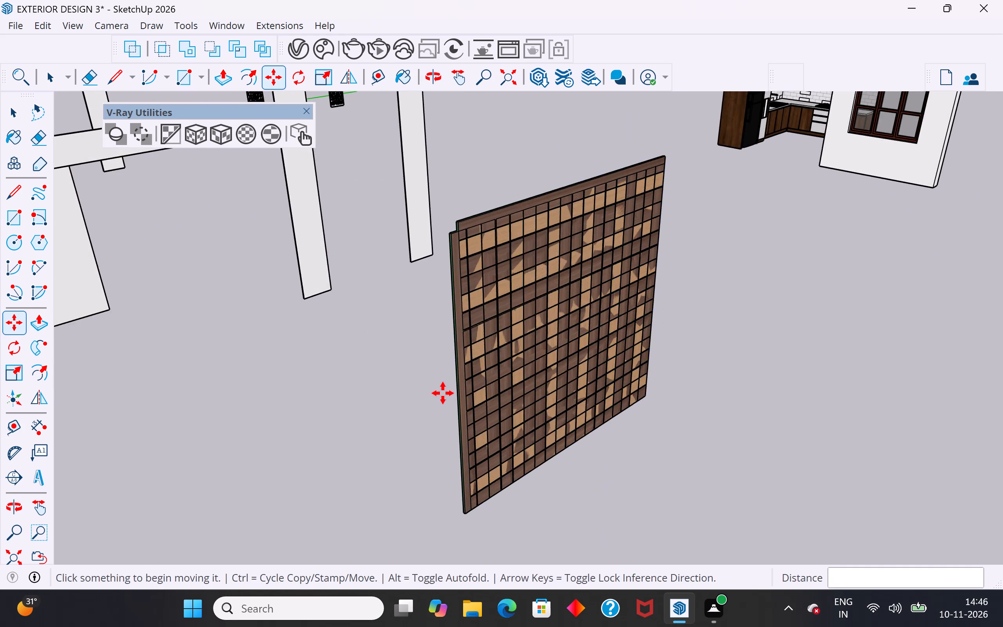
{"action": "scroll", "coordinate": [443, 393], "scroll_direction": "up", "scroll_amount": 2}
{"action": "middle_click_drag", "start_coordinate": [463, 393], "coordinate": [414, 353]}
{"action": "scroll", "coordinate": [494, 428], "scroll_direction": "down", "scroll_amount": 5}
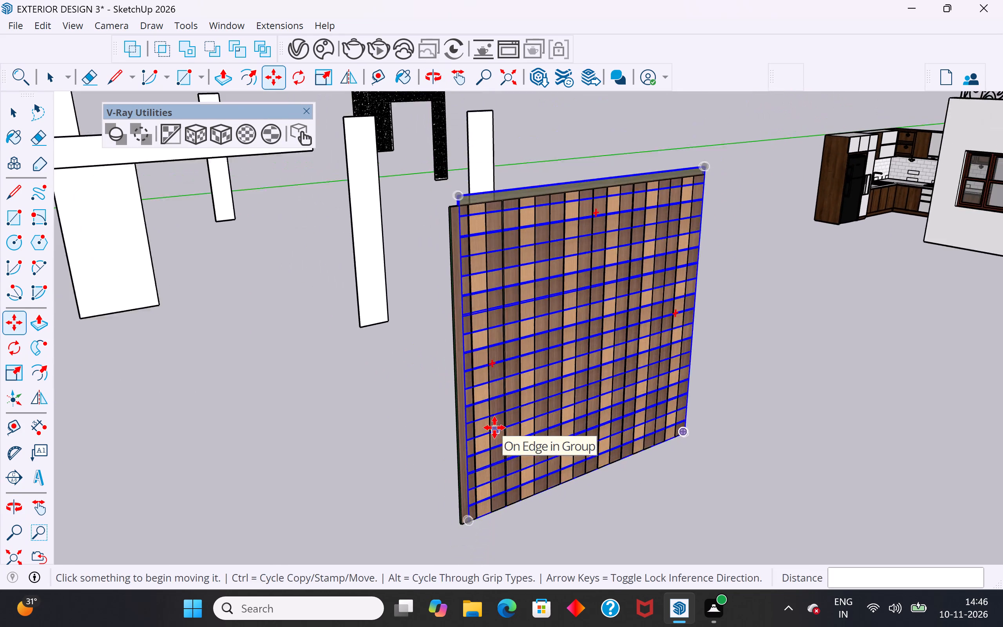
{"action": "scroll", "coordinate": [466, 494], "scroll_direction": "up", "scroll_amount": 4}
{"action": "scroll", "coordinate": [668, 471], "scroll_direction": "down", "scroll_amount": 4}
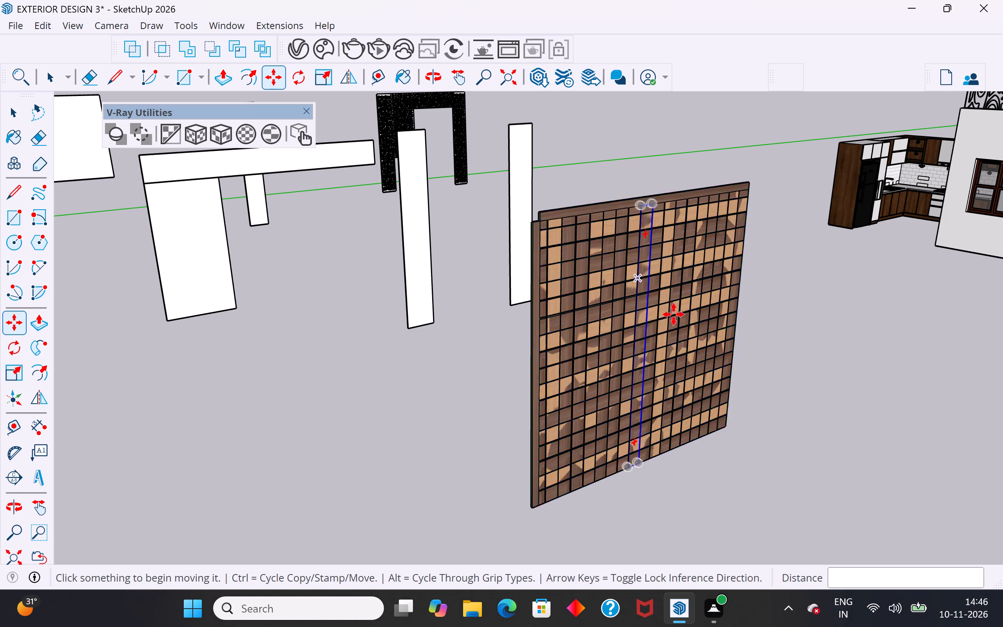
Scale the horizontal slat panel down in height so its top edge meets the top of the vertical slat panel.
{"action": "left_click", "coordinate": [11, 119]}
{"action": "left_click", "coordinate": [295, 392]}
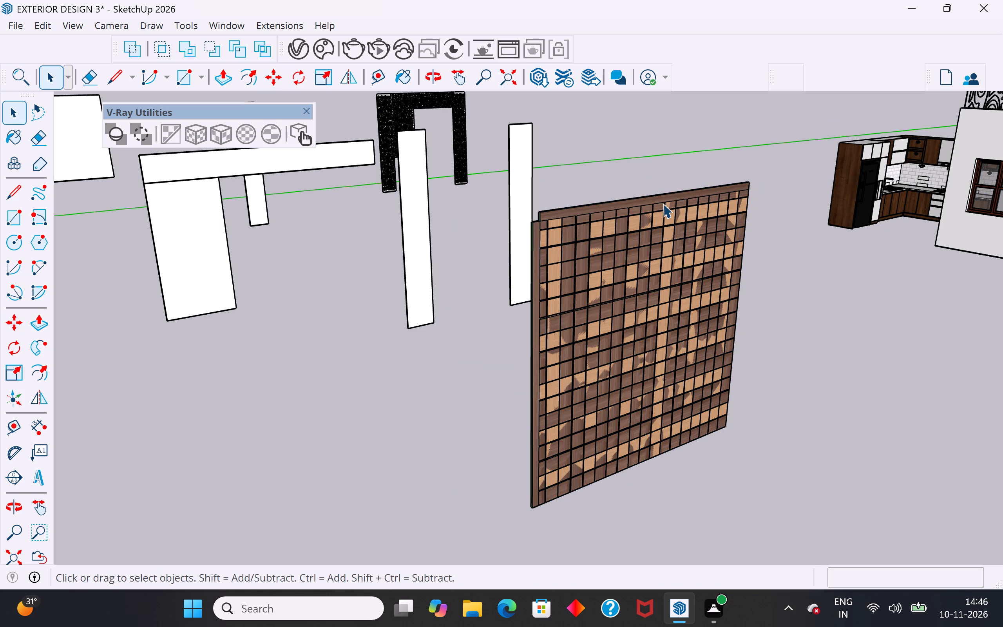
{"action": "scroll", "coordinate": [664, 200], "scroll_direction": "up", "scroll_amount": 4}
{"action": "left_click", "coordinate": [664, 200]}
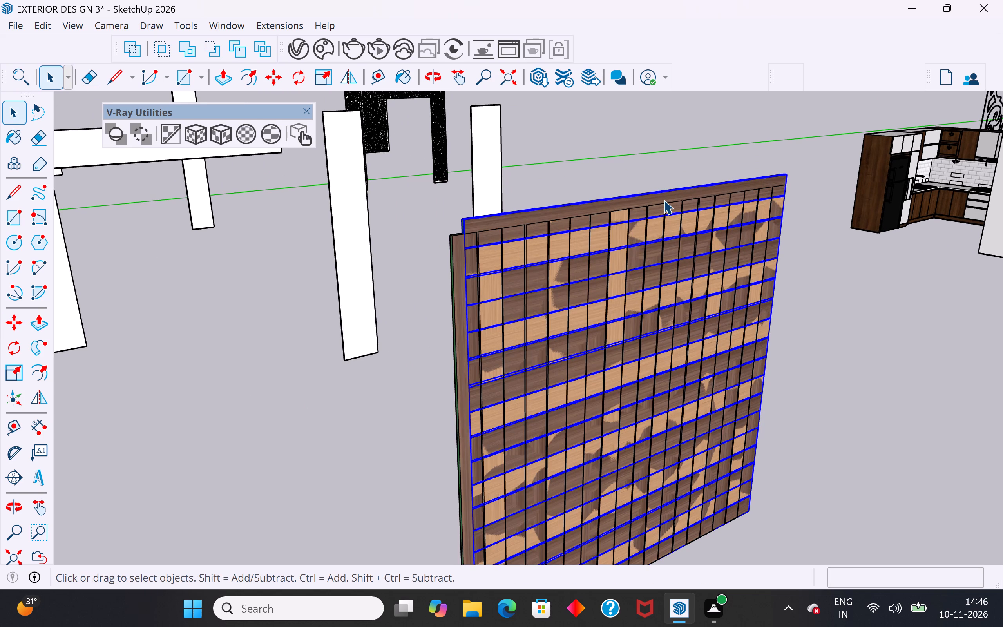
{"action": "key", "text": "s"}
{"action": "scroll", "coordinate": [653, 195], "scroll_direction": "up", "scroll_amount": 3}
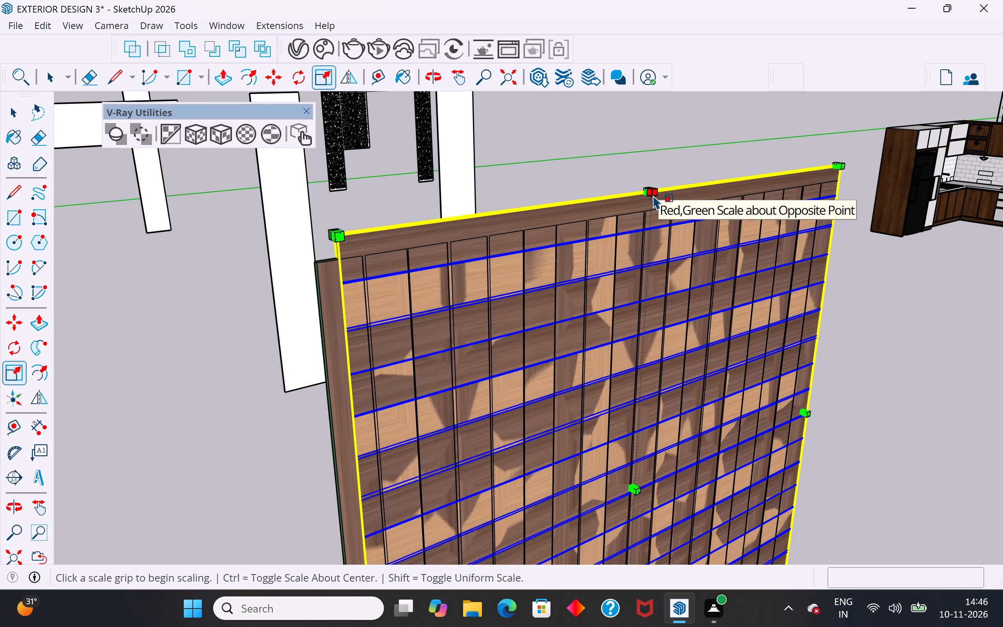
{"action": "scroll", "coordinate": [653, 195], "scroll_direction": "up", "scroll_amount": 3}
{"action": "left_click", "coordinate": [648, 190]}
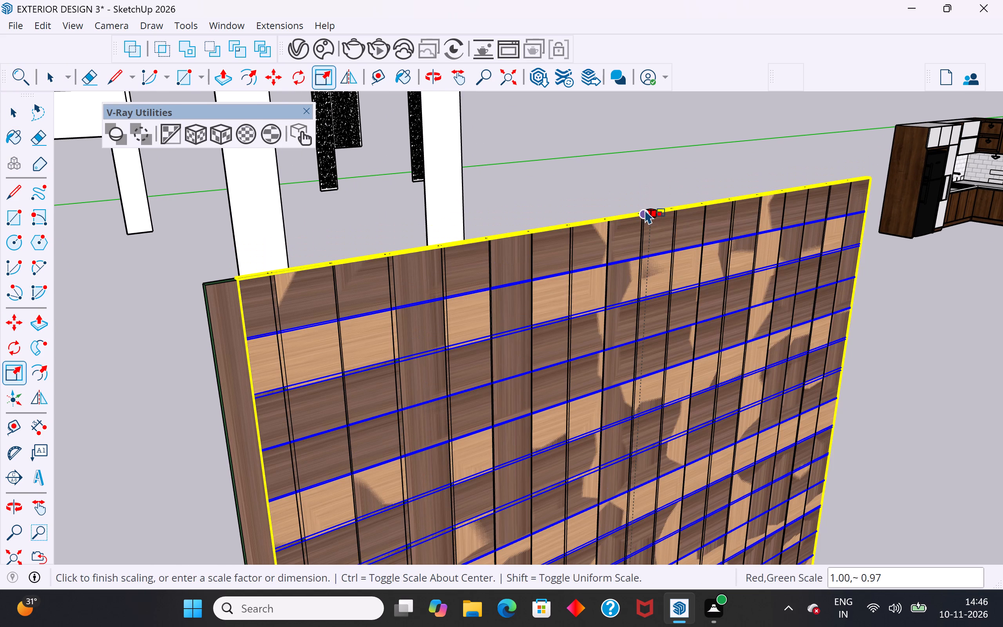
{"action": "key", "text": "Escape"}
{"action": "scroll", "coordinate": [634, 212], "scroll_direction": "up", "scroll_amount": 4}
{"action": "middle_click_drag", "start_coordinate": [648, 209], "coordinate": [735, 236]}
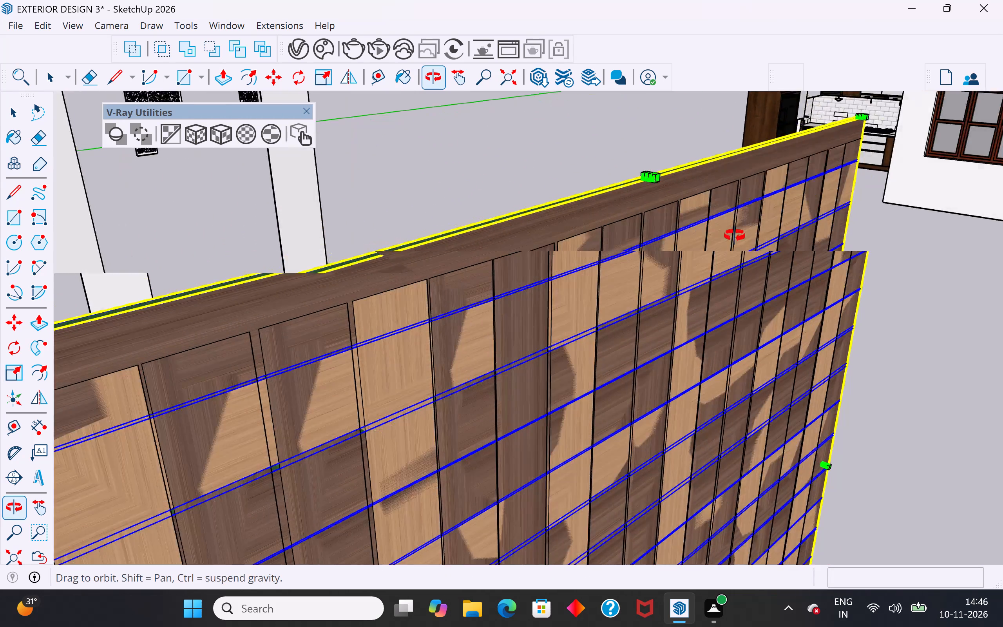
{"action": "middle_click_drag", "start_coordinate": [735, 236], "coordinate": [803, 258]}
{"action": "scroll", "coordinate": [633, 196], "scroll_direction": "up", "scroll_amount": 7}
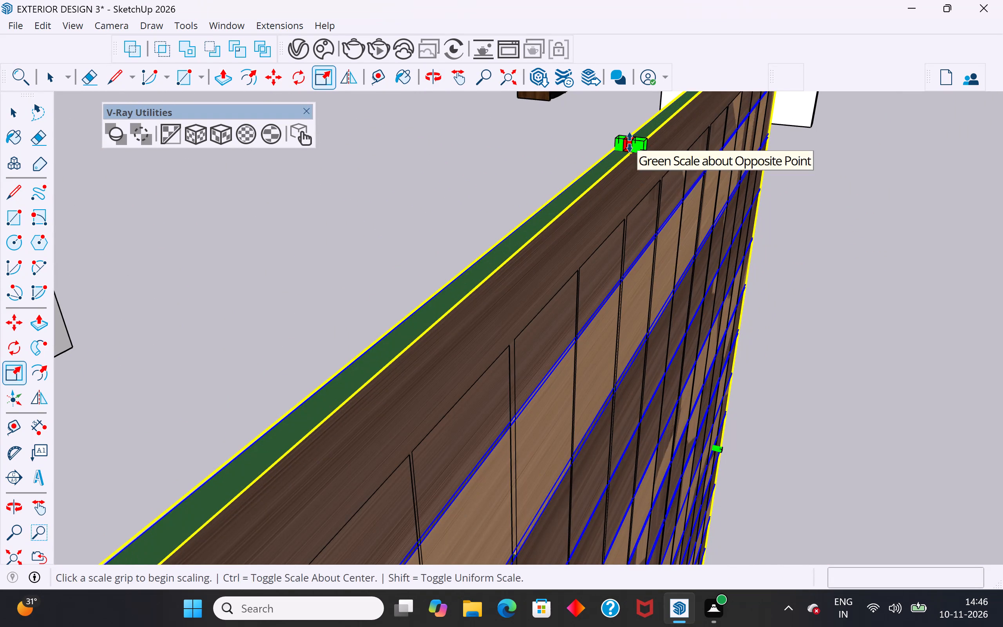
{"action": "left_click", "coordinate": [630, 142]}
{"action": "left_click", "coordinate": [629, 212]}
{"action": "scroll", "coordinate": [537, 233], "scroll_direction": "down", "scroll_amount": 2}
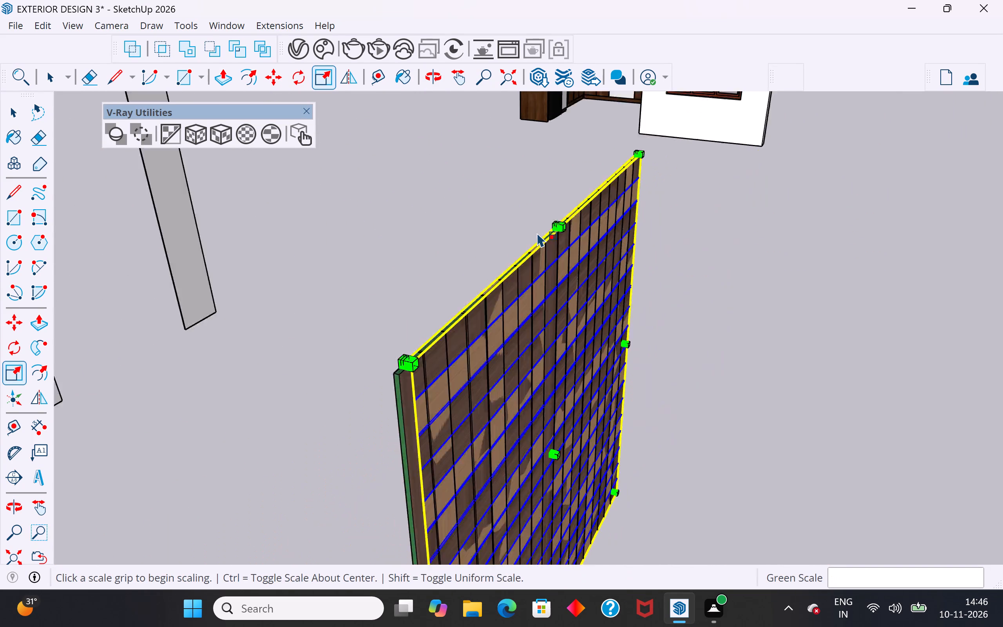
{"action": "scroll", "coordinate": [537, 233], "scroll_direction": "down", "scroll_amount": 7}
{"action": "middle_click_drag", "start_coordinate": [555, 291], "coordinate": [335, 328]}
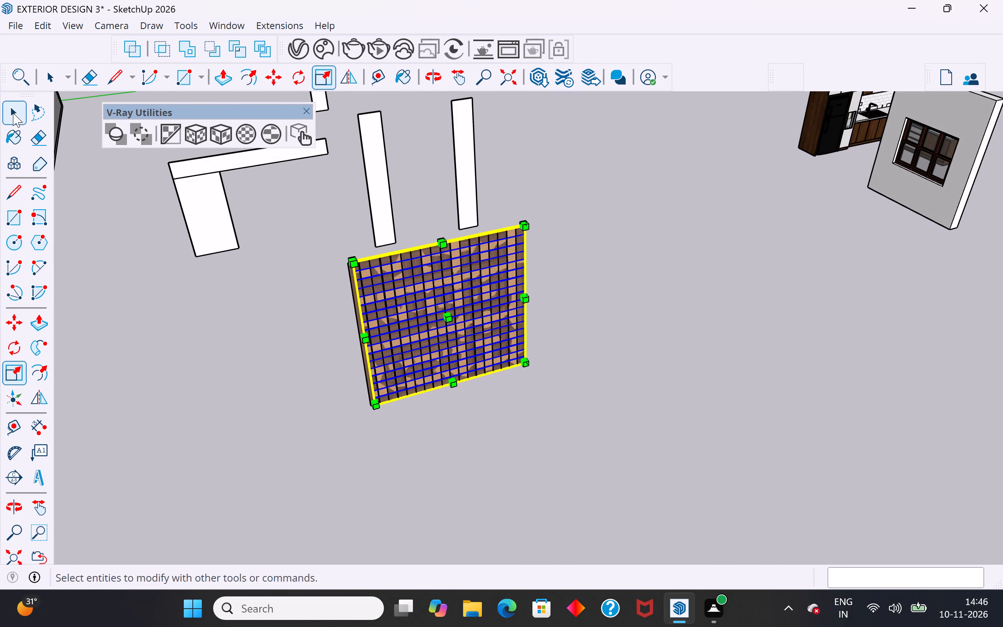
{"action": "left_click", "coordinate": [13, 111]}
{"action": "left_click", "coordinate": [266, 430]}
Examine the overlaid slat panels from several angles, checking the side edge and the overall grid.
{"action": "scroll", "coordinate": [554, 417], "scroll_direction": "down", "scroll_amount": 3}
{"action": "middle_click_drag", "start_coordinate": [525, 419], "coordinate": [453, 413]}
{"action": "scroll", "coordinate": [358, 315], "scroll_direction": "up", "scroll_amount": 5}
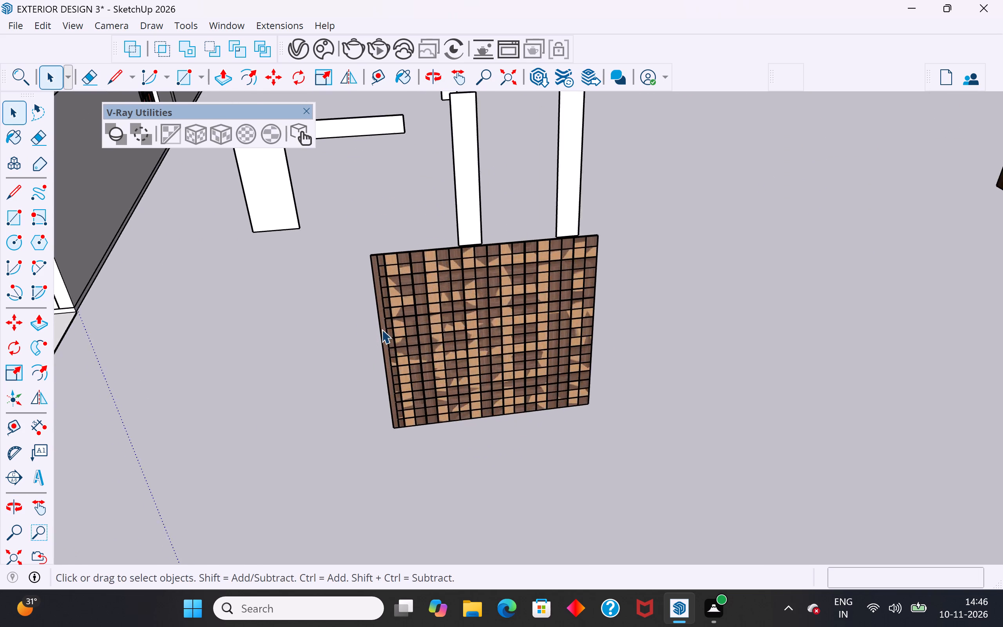
{"action": "scroll", "coordinate": [382, 329], "scroll_direction": "up", "scroll_amount": 3}
{"action": "middle_click_drag", "start_coordinate": [423, 326], "coordinate": [461, 259]}
{"action": "scroll", "coordinate": [430, 305], "scroll_direction": "up", "scroll_amount": 10}
{"action": "middle_click_drag", "start_coordinate": [411, 323], "coordinate": [443, 321]}
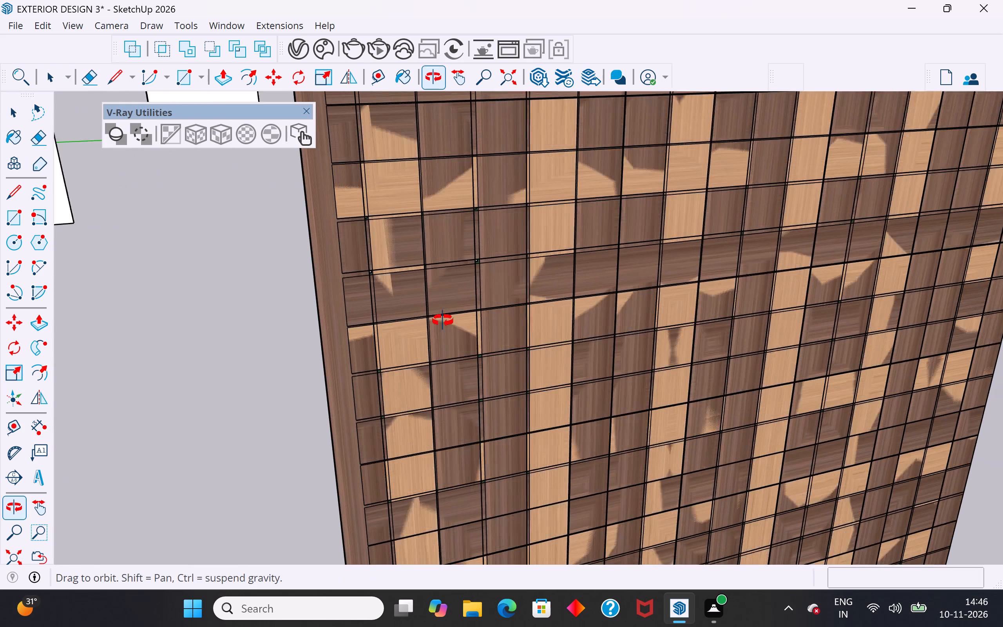
{"action": "middle_click_drag", "start_coordinate": [443, 321], "coordinate": [485, 205]}
{"action": "scroll", "coordinate": [430, 298], "scroll_direction": "down", "scroll_amount": 11}
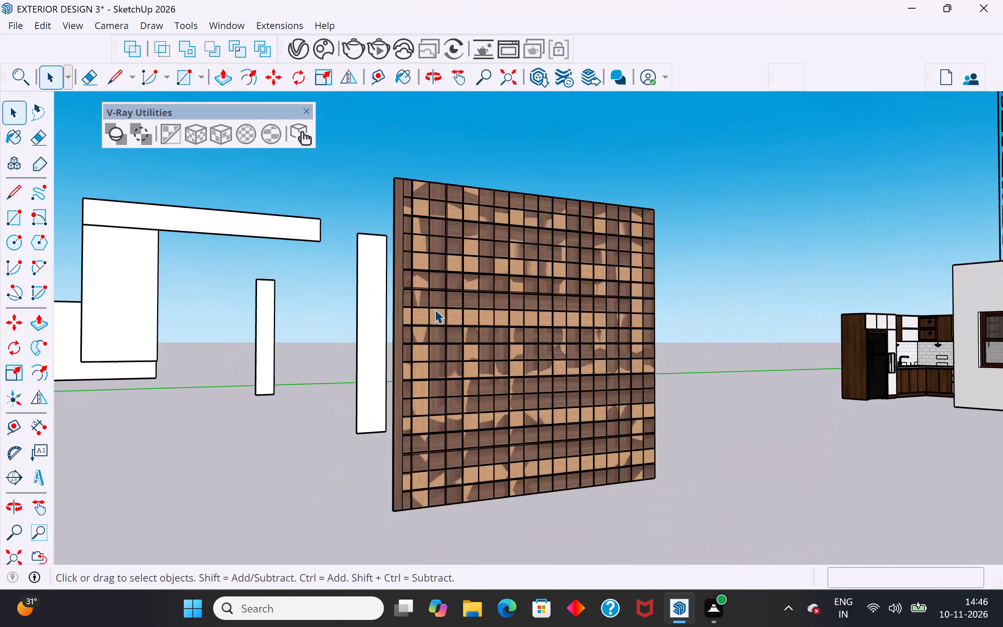
{"action": "scroll", "coordinate": [405, 386], "scroll_direction": "up", "scroll_amount": 8}
{"action": "middle_click_drag", "start_coordinate": [455, 377], "coordinate": [328, 409]}
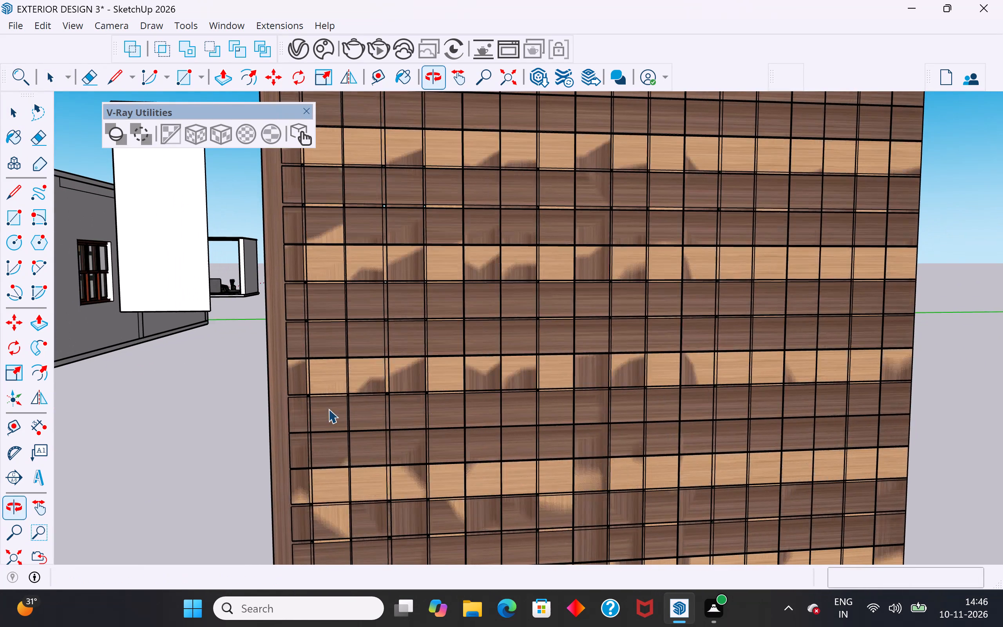
{"action": "scroll", "coordinate": [515, 347], "scroll_direction": "down", "scroll_amount": 9}
{"action": "scroll", "coordinate": [697, 459], "scroll_direction": "down", "scroll_amount": 5}
{"action": "middle_click_drag", "start_coordinate": [696, 487], "coordinate": [610, 519]}
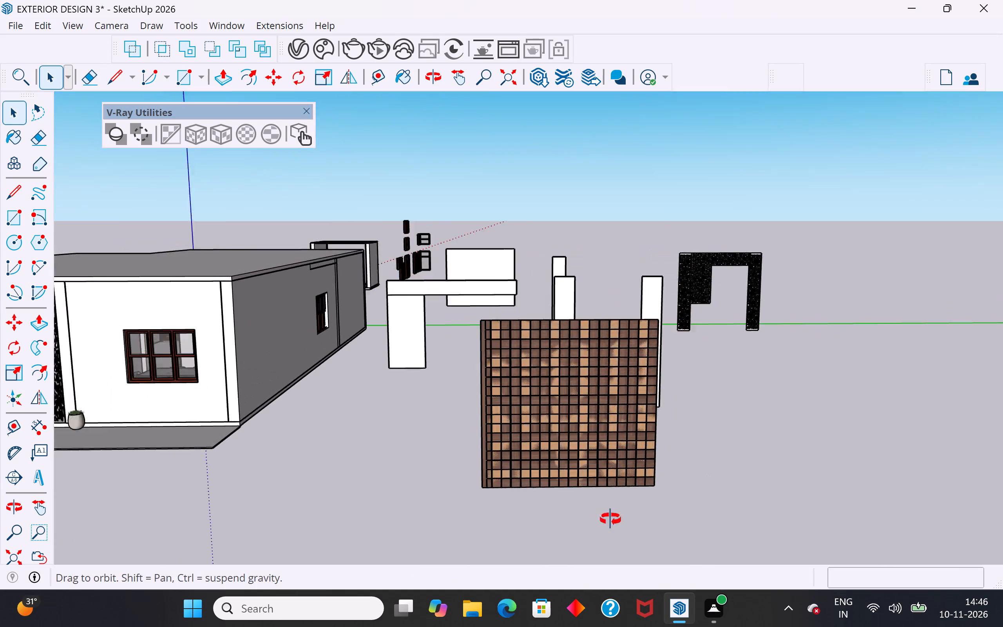
{"action": "middle_click_drag", "start_coordinate": [610, 519], "coordinate": [600, 523]}
{"action": "scroll", "coordinate": [663, 457], "scroll_direction": "down", "scroll_amount": 4}
{"action": "scroll", "coordinate": [530, 404], "scroll_direction": "up", "scroll_amount": 2}
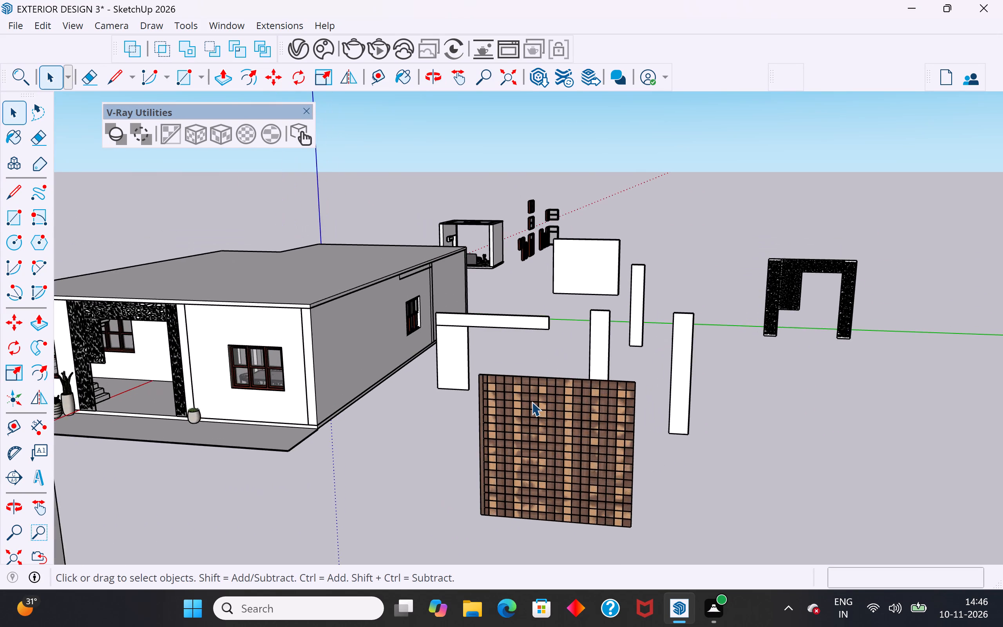
Inspect individual vertical slats along the panel's top edge, including those at both ends.
{"action": "scroll", "coordinate": [532, 402], "scroll_direction": "up", "scroll_amount": 10}
{"action": "left_click", "coordinate": [566, 364]}
{"action": "scroll", "coordinate": [554, 367], "scroll_direction": "up", "scroll_amount": 5}
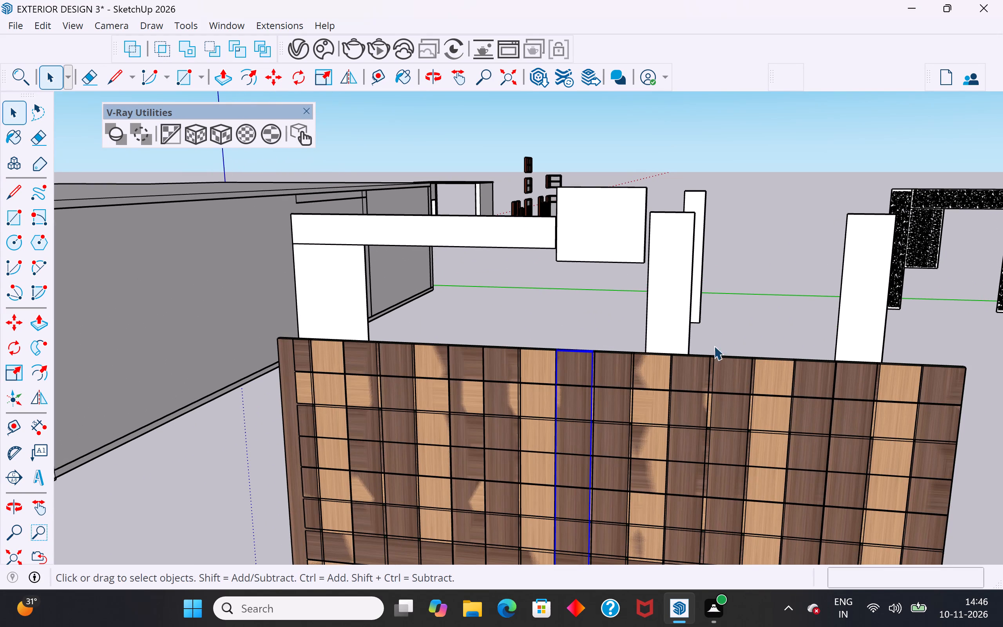
{"action": "middle_click_drag", "start_coordinate": [739, 358], "coordinate": [866, 552]}
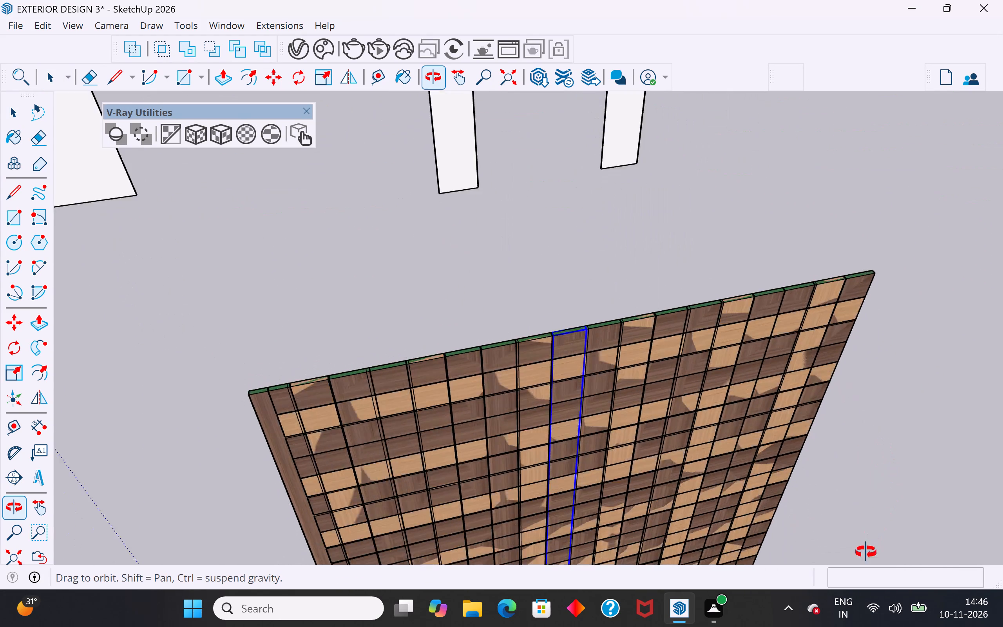
{"action": "middle_click_drag", "start_coordinate": [866, 552], "coordinate": [849, 583]}
{"action": "scroll", "coordinate": [841, 312], "scroll_direction": "down", "scroll_amount": 4}
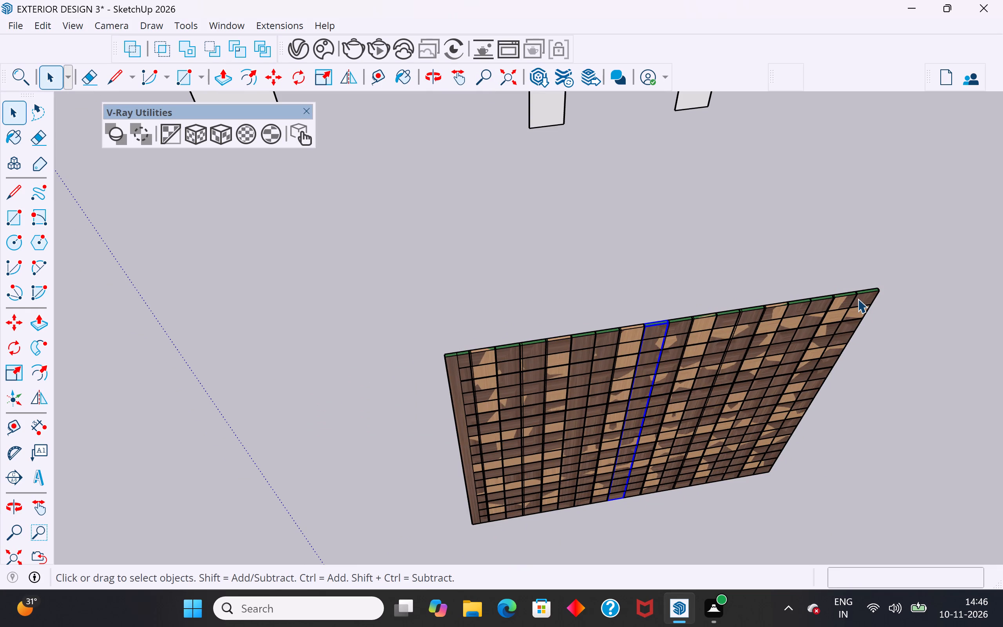
{"action": "left_click", "coordinate": [858, 299]}
{"action": "left_click", "coordinate": [867, 301]}
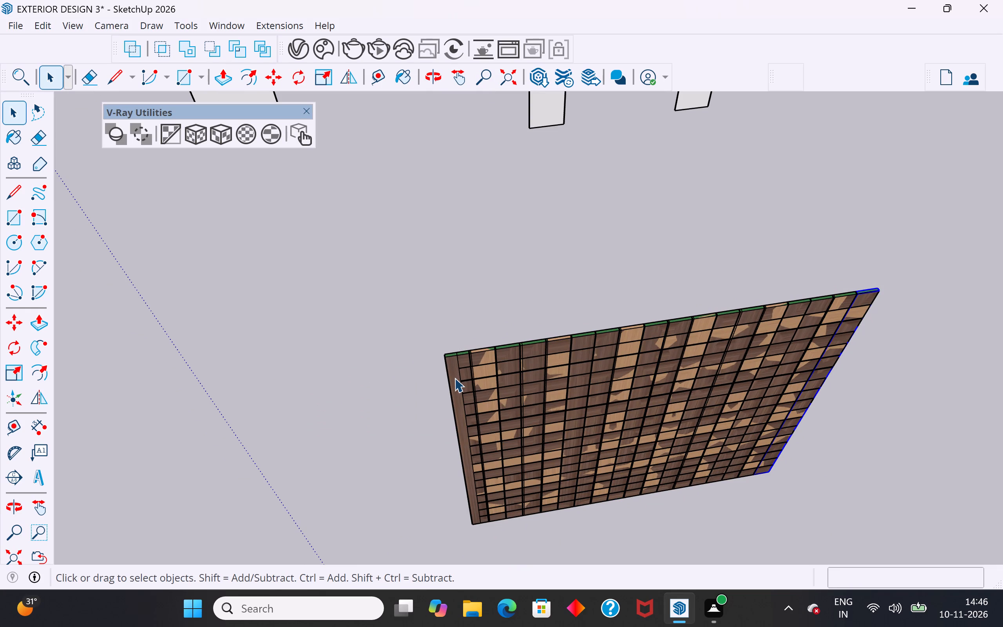
{"action": "left_click", "coordinate": [454, 378]}
{"action": "left_click", "coordinate": [478, 360]}
{"action": "left_click", "coordinate": [510, 355]}
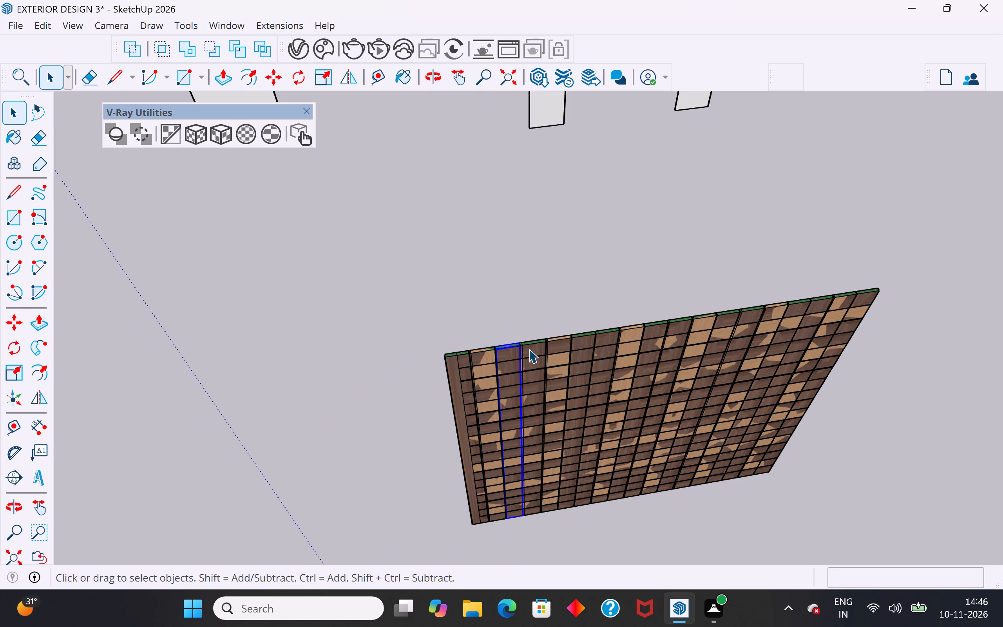
{"action": "left_click", "coordinate": [529, 349]}
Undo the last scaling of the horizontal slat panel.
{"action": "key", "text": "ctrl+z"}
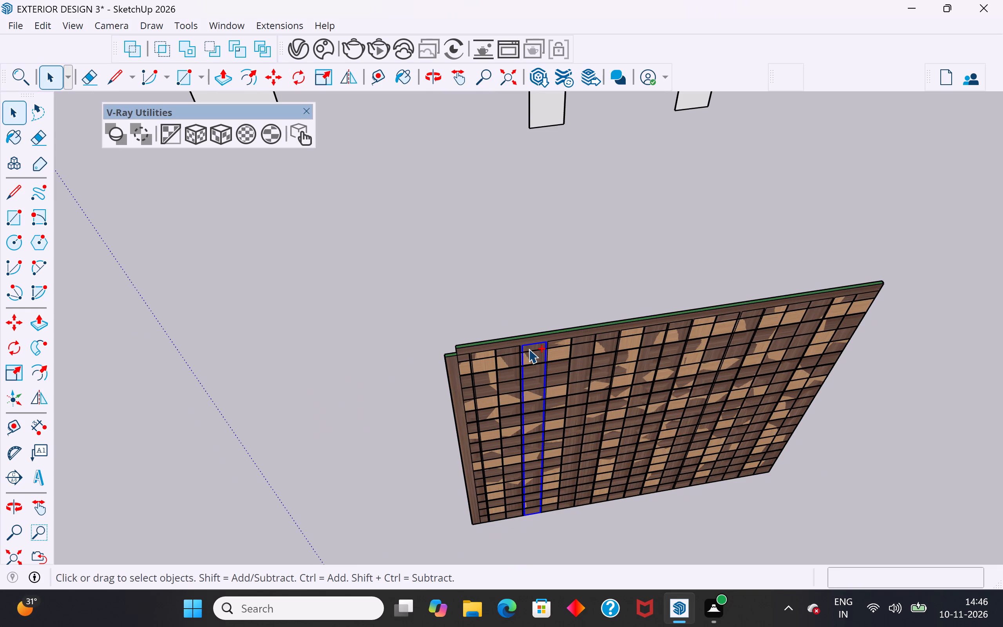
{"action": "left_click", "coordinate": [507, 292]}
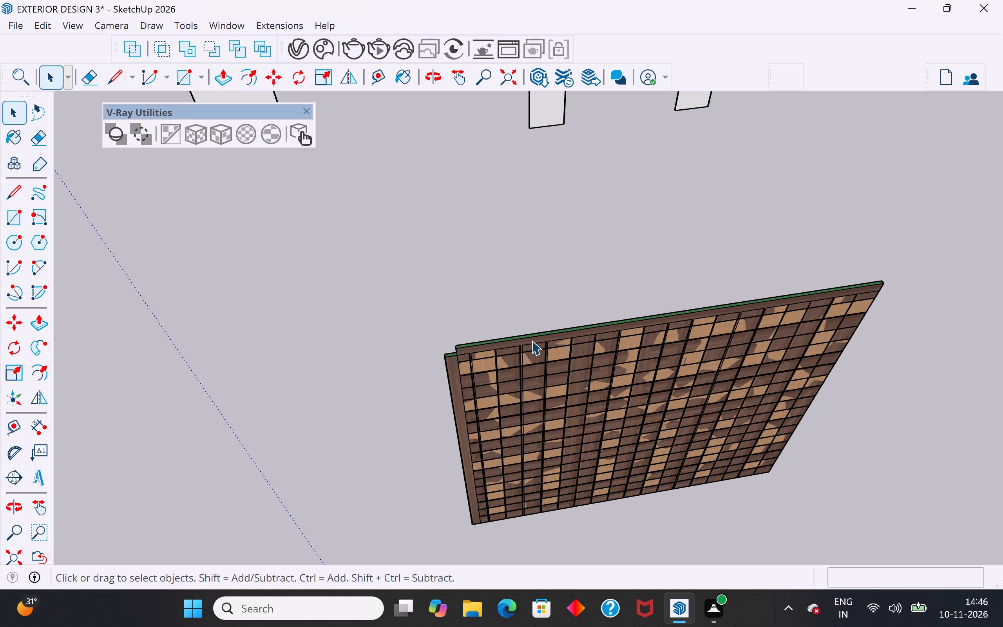
Scale the horizontal slat panel's height by about 0.97 so its top edge aligns with the vertical slats' top.
{"action": "left_click", "coordinate": [532, 341]}
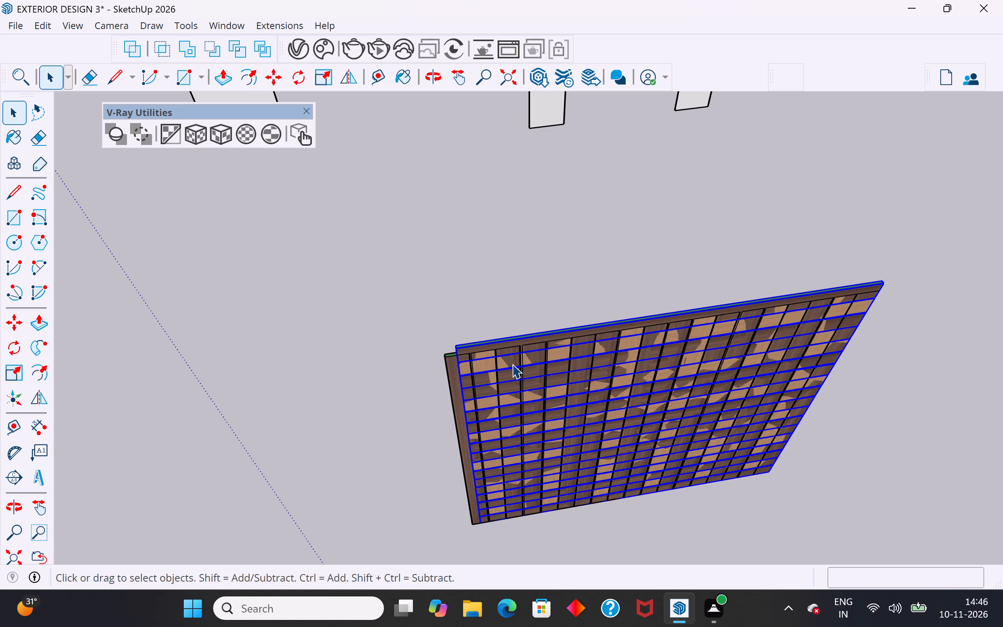
{"action": "middle_click_drag", "start_coordinate": [647, 385], "coordinate": [628, 208]}
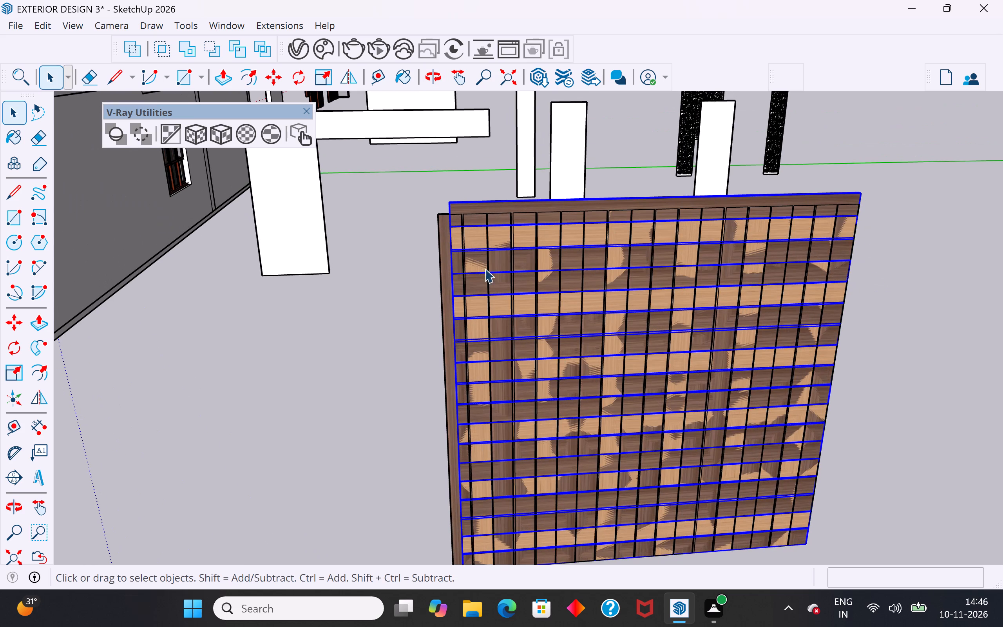
{"action": "scroll", "coordinate": [523, 397], "scroll_direction": "down", "scroll_amount": 6}
{"action": "middle_click_drag", "start_coordinate": [536, 445], "coordinate": [507, 344]}
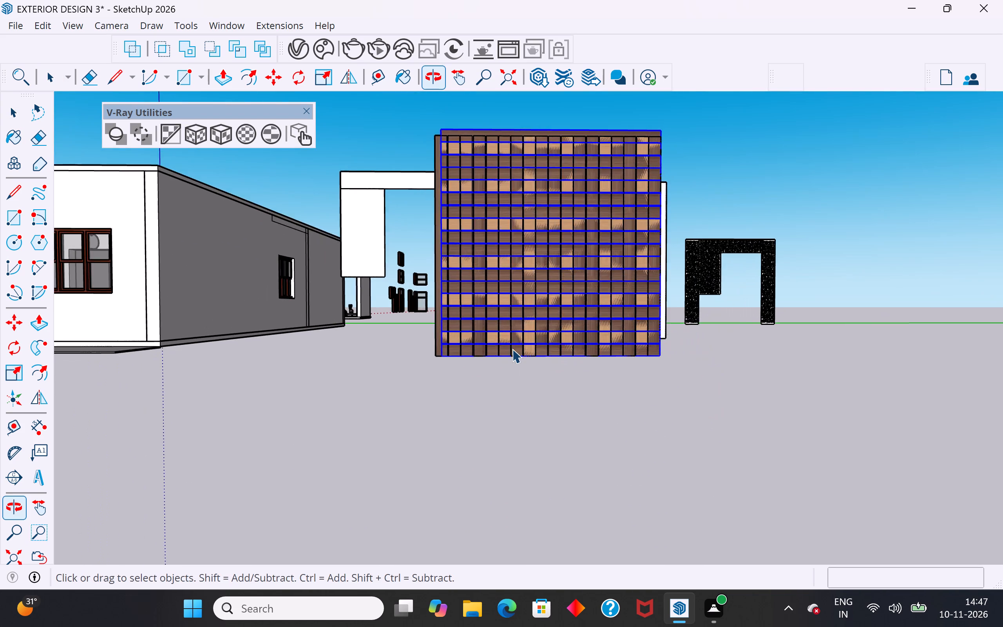
{"action": "scroll", "coordinate": [513, 350], "scroll_direction": "up", "scroll_amount": 3}
{"action": "middle_click_drag", "start_coordinate": [657, 355], "coordinate": [425, 370]}
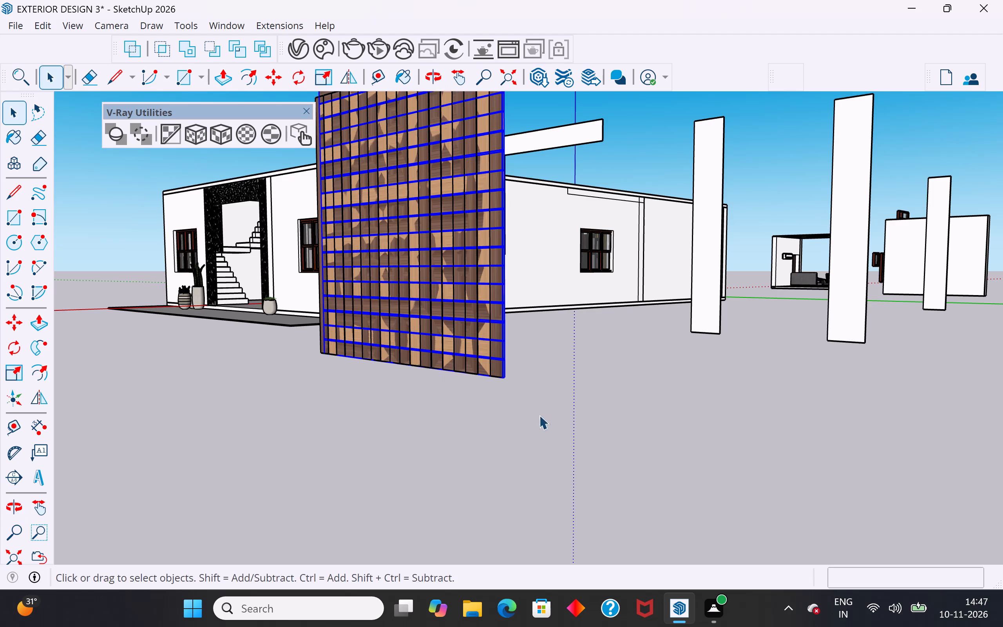
{"action": "scroll", "coordinate": [540, 424], "scroll_direction": "down", "scroll_amount": 4}
{"action": "middle_click_drag", "start_coordinate": [477, 445], "coordinate": [677, 504]}
{"action": "scroll", "coordinate": [322, 386], "scroll_direction": "down", "scroll_amount": 10}
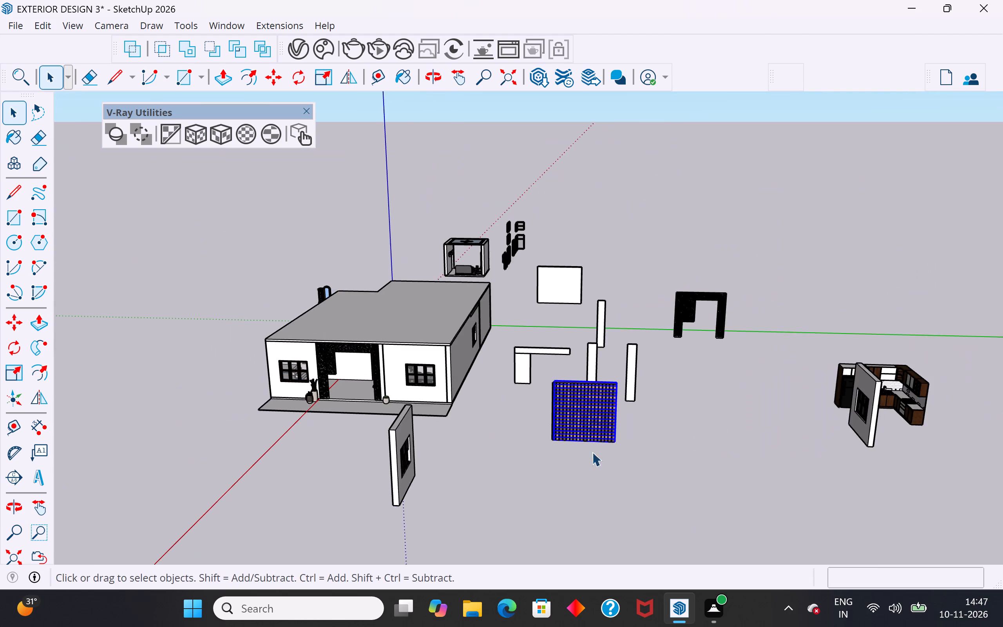
{"action": "middle_click_drag", "start_coordinate": [601, 452], "coordinate": [717, 461]}
{"action": "scroll", "coordinate": [689, 415], "scroll_direction": "up", "scroll_amount": 16}
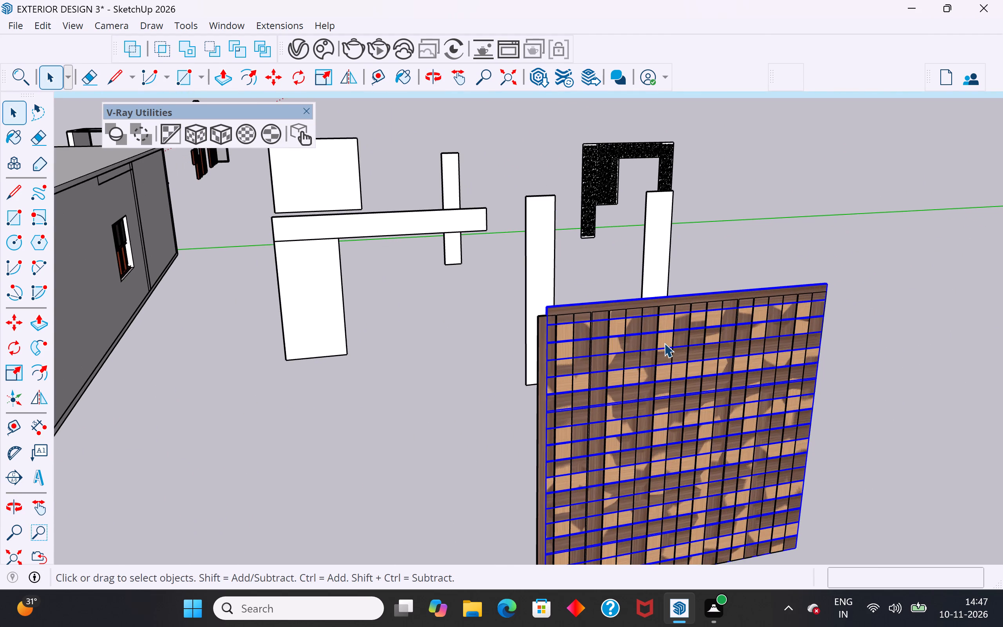
{"action": "key", "text": "s"}
{"action": "scroll", "coordinate": [660, 332], "scroll_direction": "up", "scroll_amount": 5}
{"action": "scroll", "coordinate": [716, 270], "scroll_direction": "up", "scroll_amount": 9}
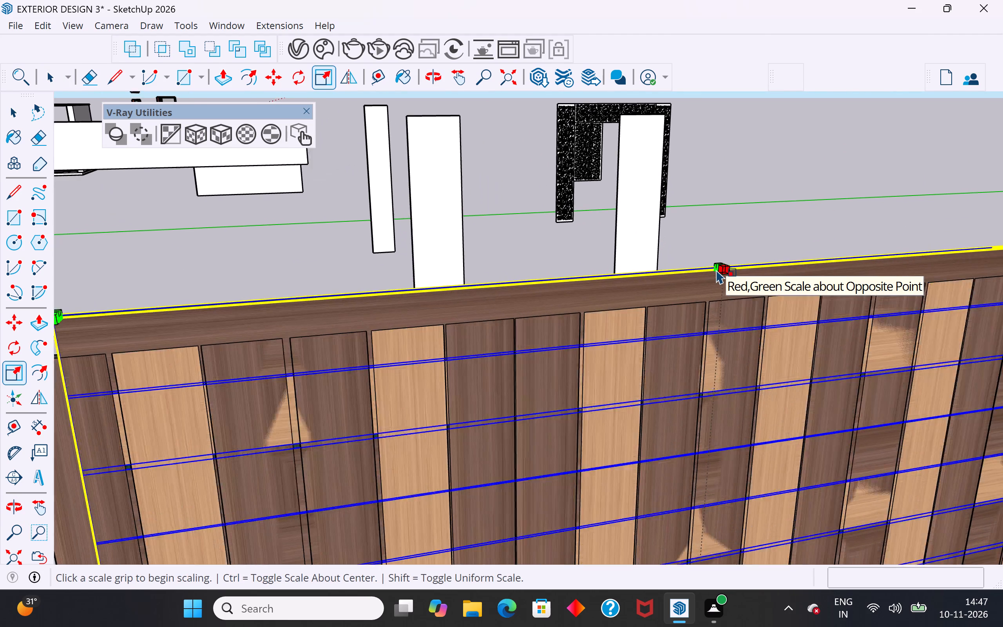
{"action": "scroll", "coordinate": [716, 270], "scroll_direction": "up", "scroll_amount": 1}
{"action": "middle_click_drag", "start_coordinate": [716, 270], "coordinate": [748, 280]}
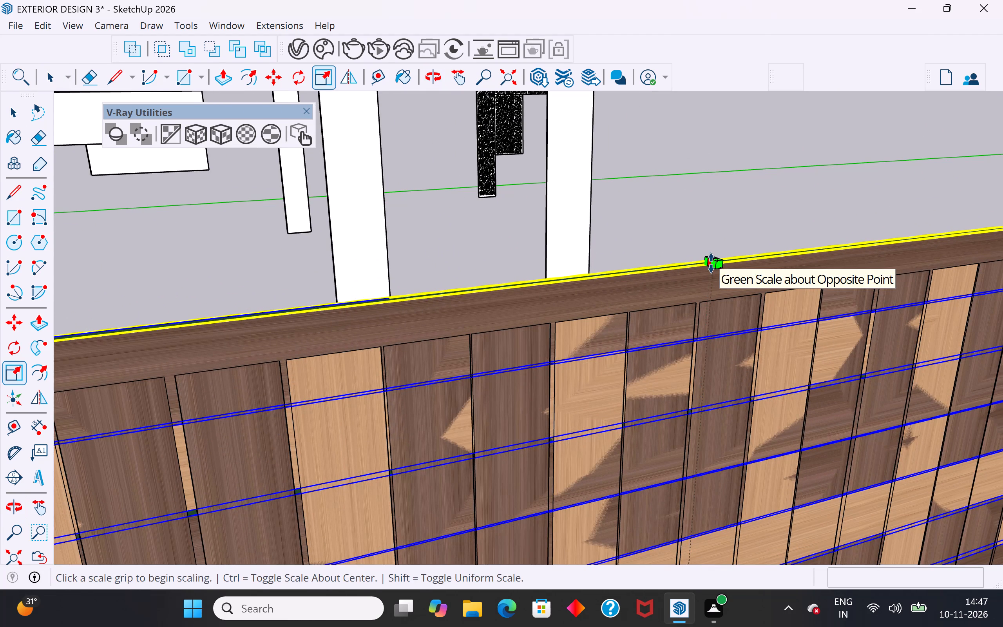
{"action": "left_click", "coordinate": [711, 263]}
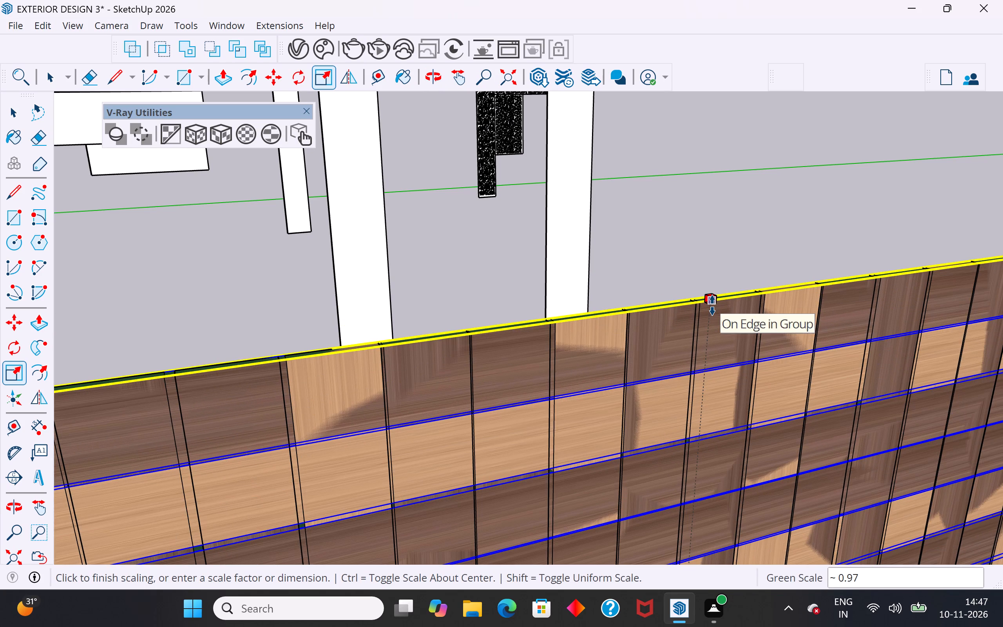
{"action": "left_click", "coordinate": [712, 305]}
Scale the horizontal slat panel's width by about 1.03 so its side edge reaches the outer edge of the end vertical slat.
{"action": "scroll", "coordinate": [699, 306], "scroll_direction": "down", "scroll_amount": 17}
{"action": "scroll", "coordinate": [570, 503], "scroll_direction": "up", "scroll_amount": 5}
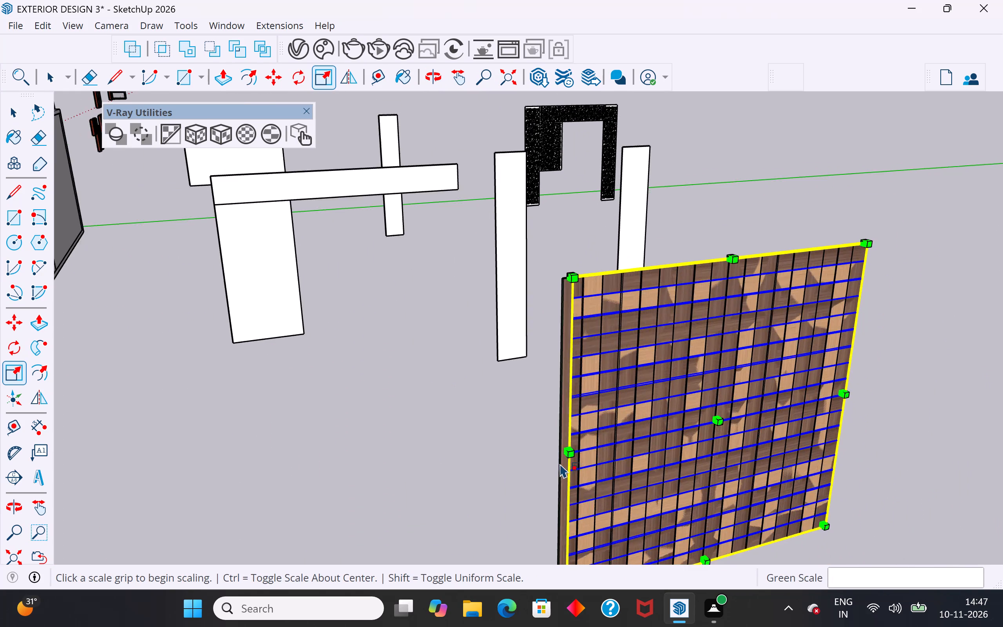
{"action": "scroll", "coordinate": [559, 464], "scroll_direction": "up", "scroll_amount": 20}
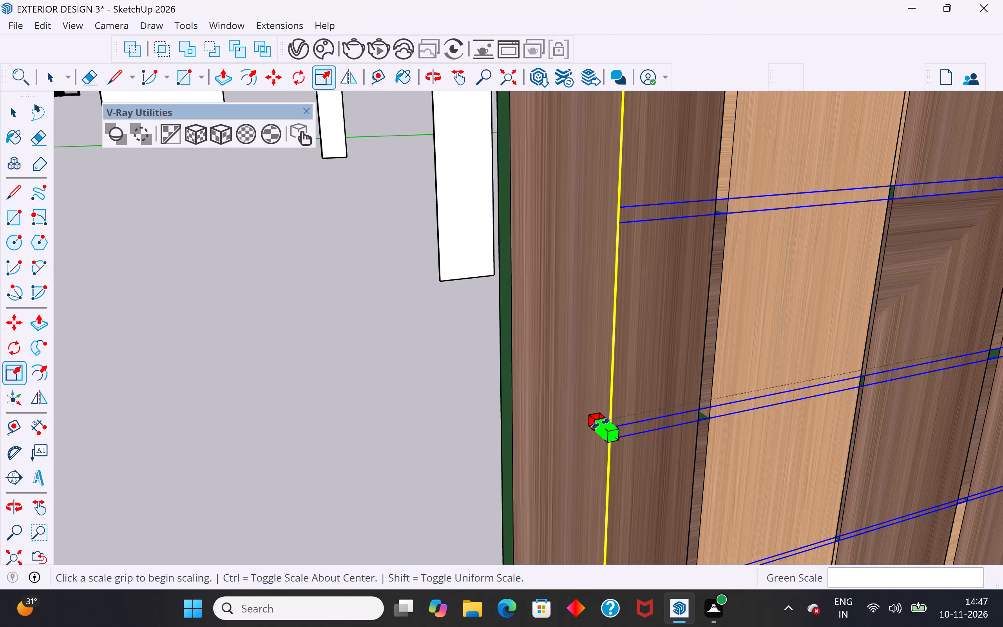
{"action": "left_click", "coordinate": [601, 424]}
{"action": "left_click", "coordinate": [513, 448]}
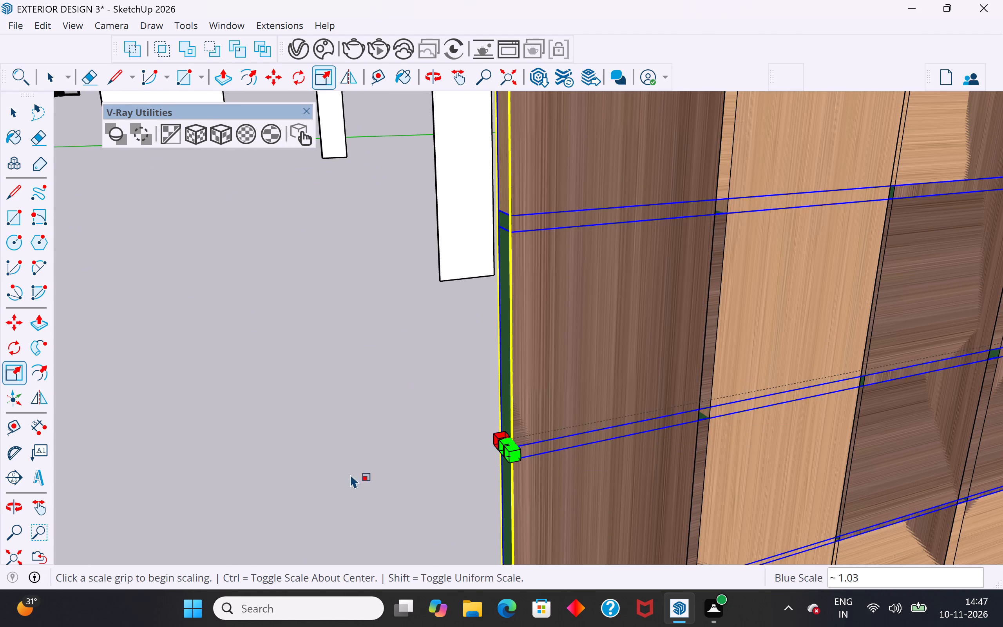
{"action": "left_click", "coordinate": [20, 109]}
{"action": "left_click", "coordinate": [321, 331]}
{"action": "scroll", "coordinate": [431, 377], "scroll_direction": "down", "scroll_amount": 14}
{"action": "left_click", "coordinate": [506, 474]}
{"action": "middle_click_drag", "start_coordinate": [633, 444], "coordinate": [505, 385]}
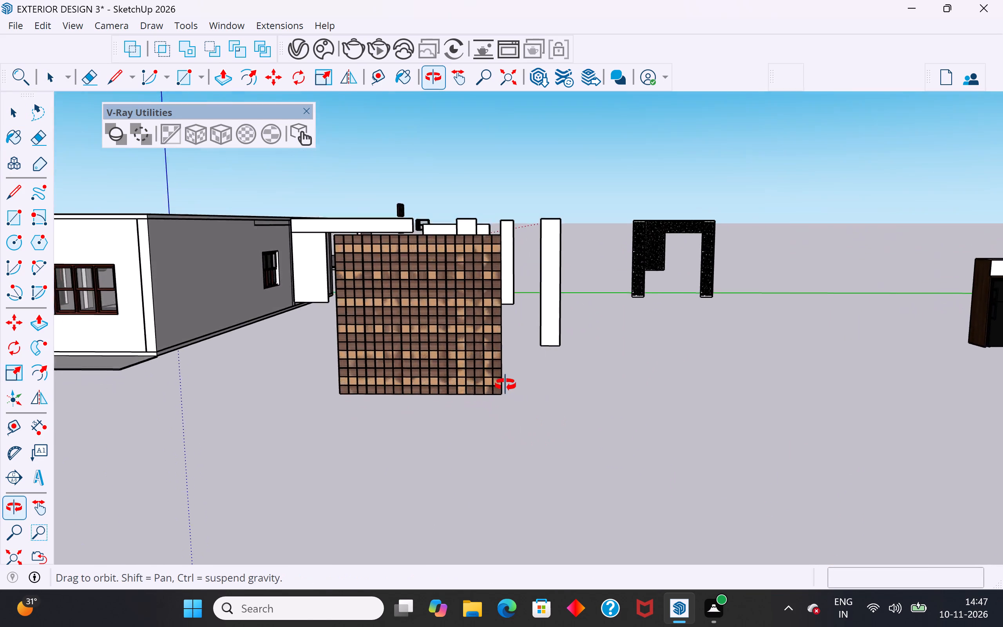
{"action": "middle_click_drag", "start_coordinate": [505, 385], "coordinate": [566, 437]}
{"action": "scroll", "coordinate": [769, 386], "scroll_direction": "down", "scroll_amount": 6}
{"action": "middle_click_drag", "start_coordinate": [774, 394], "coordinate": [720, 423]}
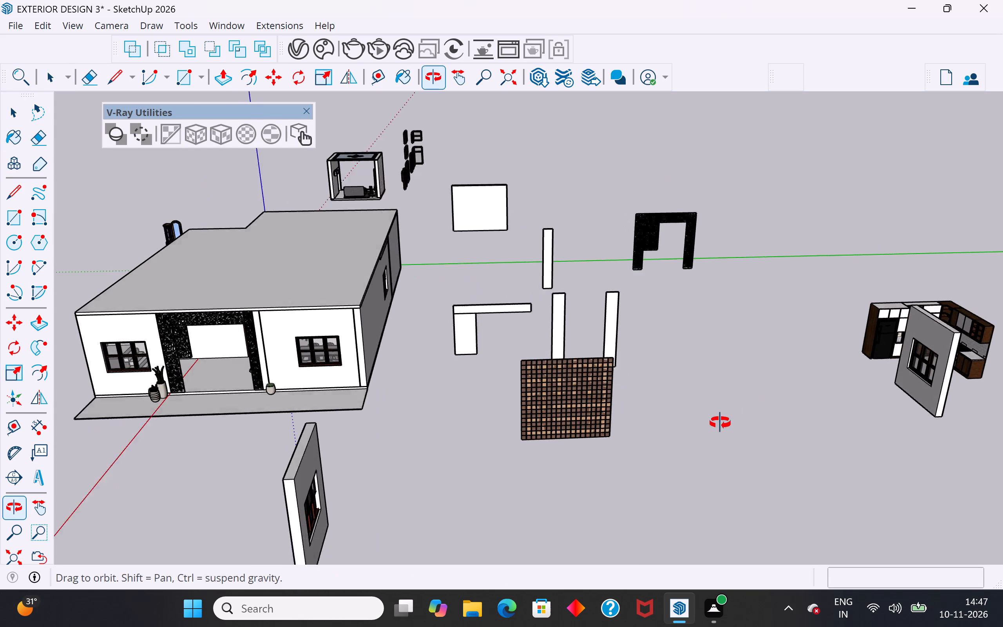
Group the overlaid vertical and horizontal slat panels into a single lattice panel.
{"action": "middle_click_drag", "start_coordinate": [720, 423], "coordinate": [719, 424]}
{"action": "scroll", "coordinate": [570, 417], "scroll_direction": "up", "scroll_amount": 3}
{"action": "middle_click_drag", "start_coordinate": [599, 423], "coordinate": [550, 430]}
{"action": "scroll", "coordinate": [550, 430], "scroll_direction": "down", "scroll_amount": 3}
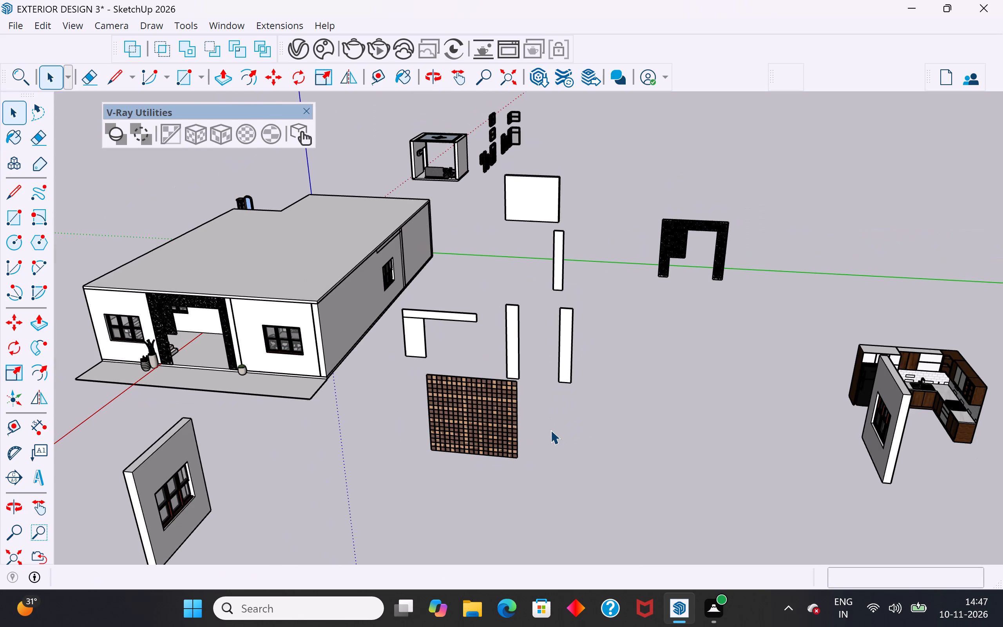
{"action": "middle_click_drag", "start_coordinate": [544, 390], "coordinate": [550, 361]}
{"action": "scroll", "coordinate": [550, 361], "scroll_direction": "down", "scroll_amount": 1}
{"action": "scroll", "coordinate": [521, 342], "scroll_direction": "up", "scroll_amount": 6}
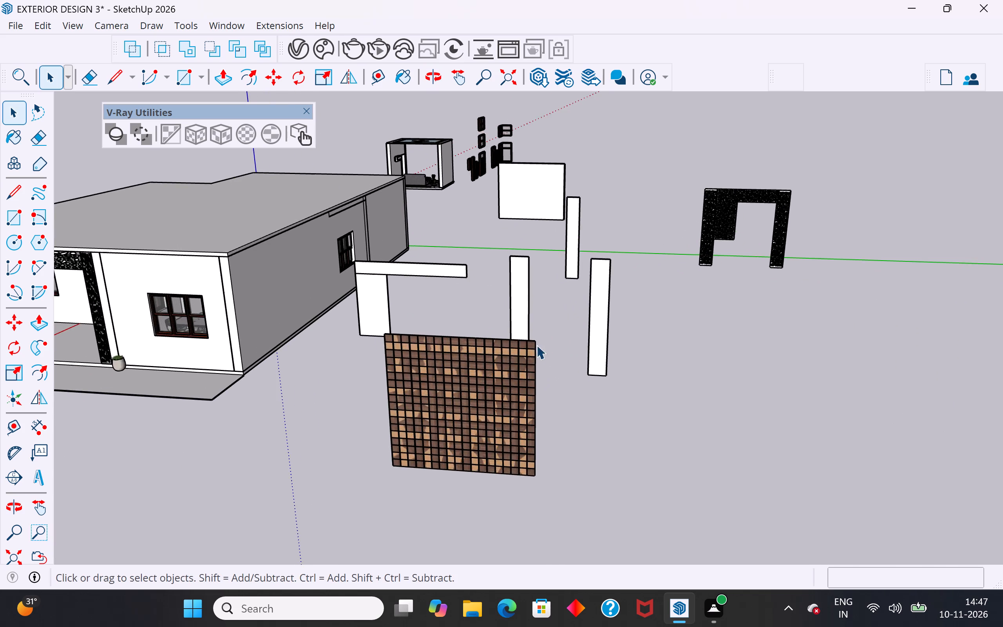
{"action": "middle_click_drag", "start_coordinate": [536, 345], "coordinate": [538, 458]}
{"action": "scroll", "coordinate": [601, 417], "scroll_direction": "down", "scroll_amount": 5}
{"action": "left_click_drag", "start_coordinate": [612, 440], "coordinate": [501, 510]}
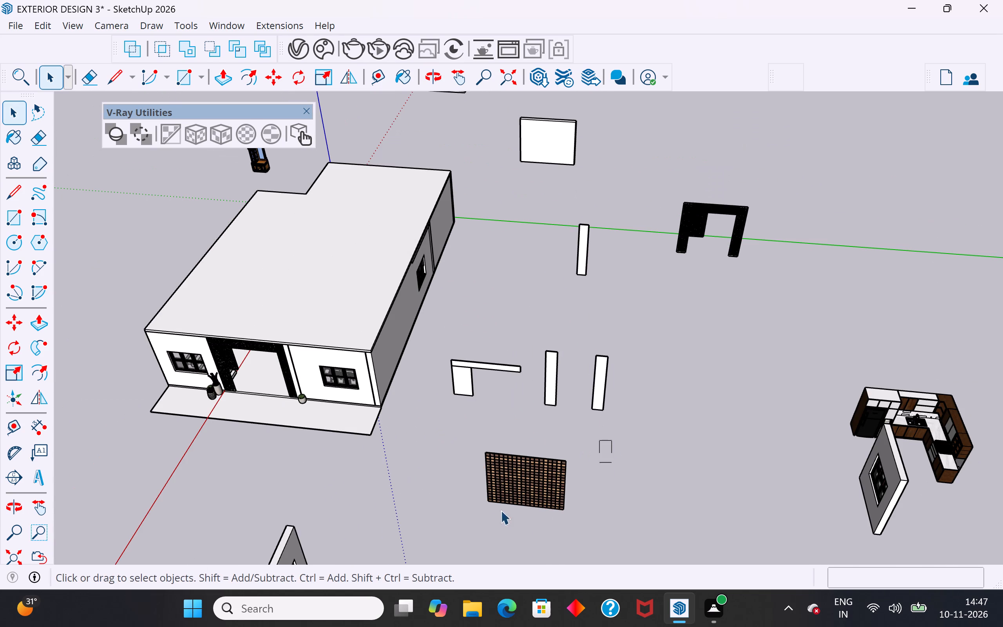
{"action": "left_click_drag", "start_coordinate": [501, 510], "coordinate": [449, 524]}
{"action": "right_click", "coordinate": [532, 486]}
{"action": "left_click", "coordinate": [601, 187]}
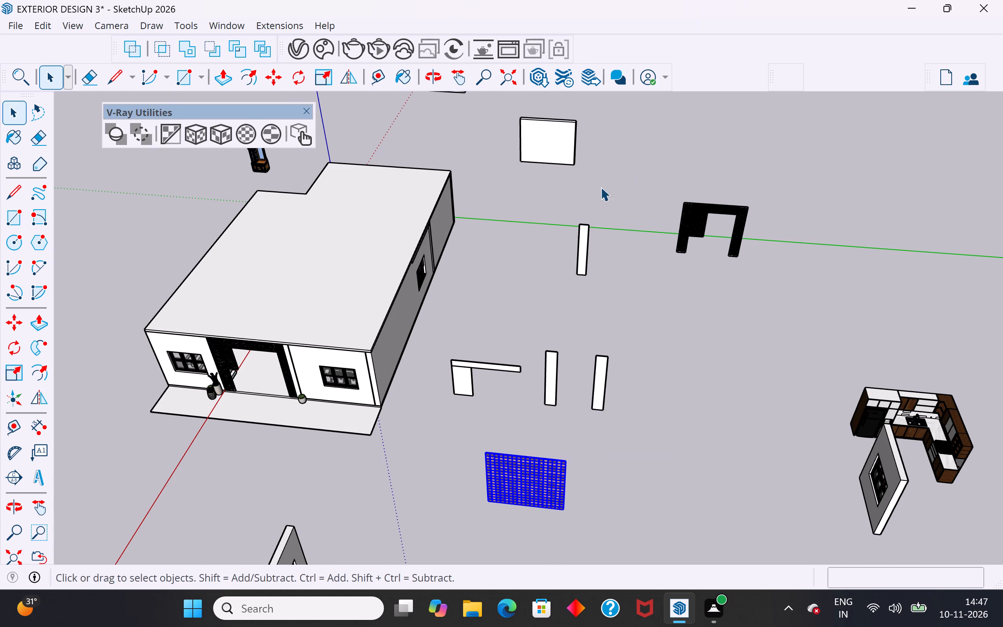
{"action": "left_click", "coordinate": [579, 449]}
Copy the grouped lattice panel sideways, away from the house, so a spare stands beside the original.
{"action": "middle_click_drag", "start_coordinate": [597, 513], "coordinate": [585, 360]}
{"action": "left_click", "coordinate": [537, 349]}
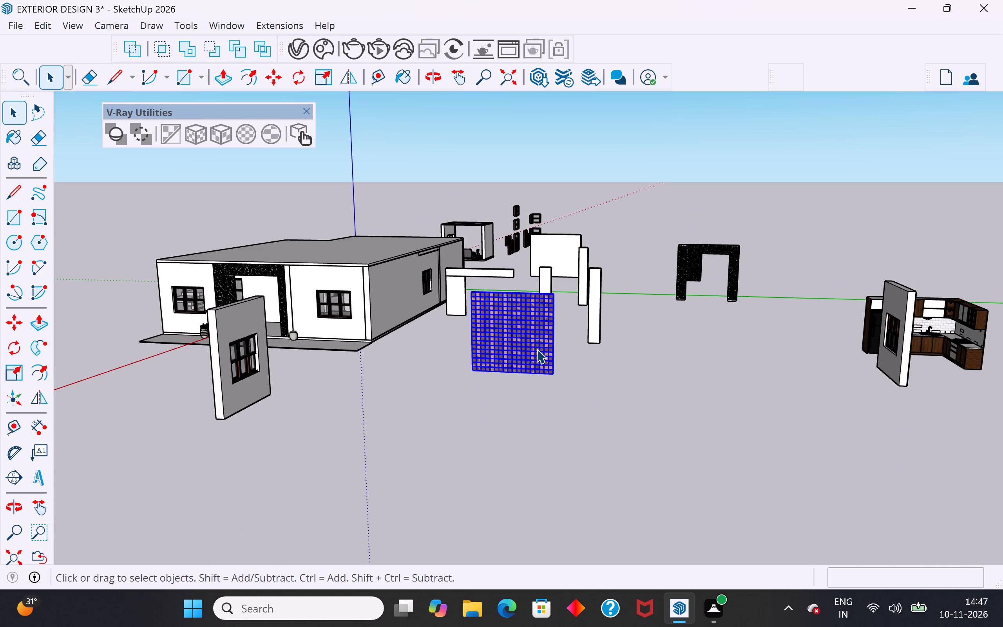
{"action": "key", "text": "m"}
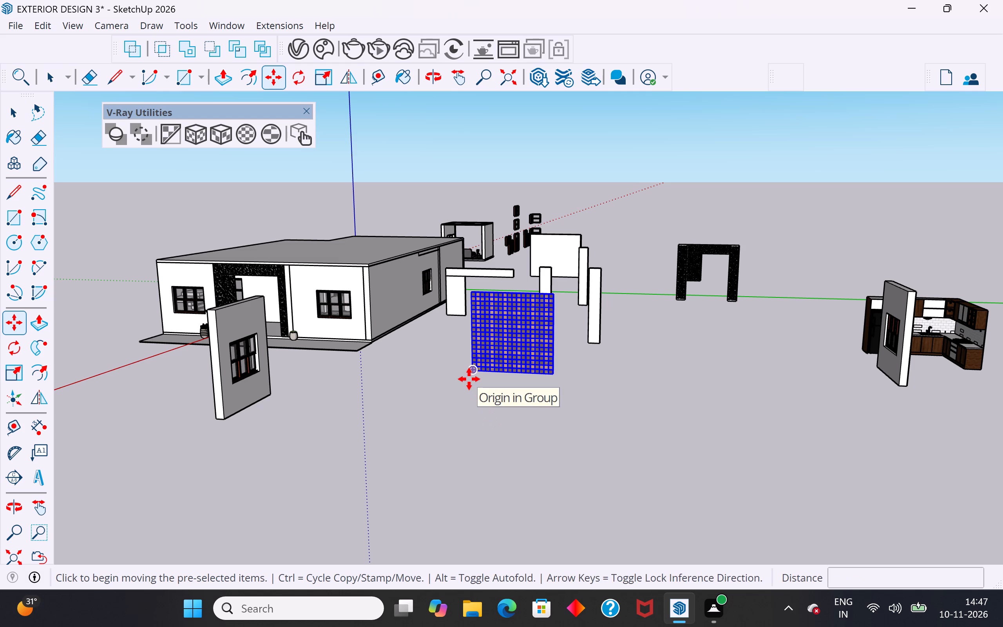
{"action": "left_click", "coordinate": [469, 379], "text": "ctrl"}
{"action": "left_click", "coordinate": [606, 384]}
{"action": "scroll", "coordinate": [666, 424], "scroll_direction": "down", "scroll_amount": 5}
{"action": "middle_click_drag", "start_coordinate": [666, 424], "coordinate": [714, 477]}
{"action": "left_click", "coordinate": [15, 114]}
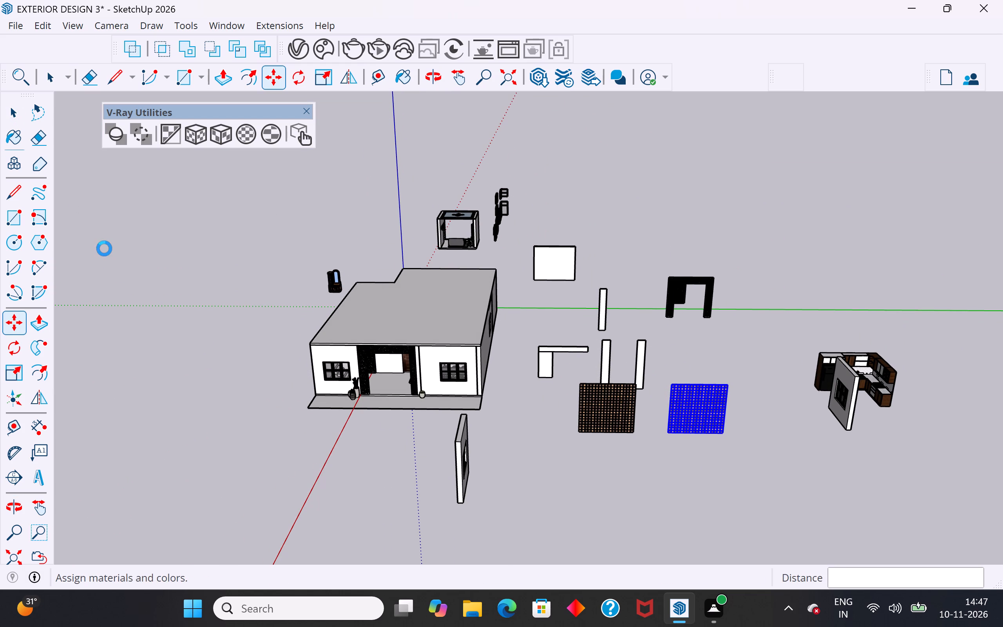
{"action": "scroll", "coordinate": [104, 248], "scroll_direction": "down", "scroll_amount": 5}
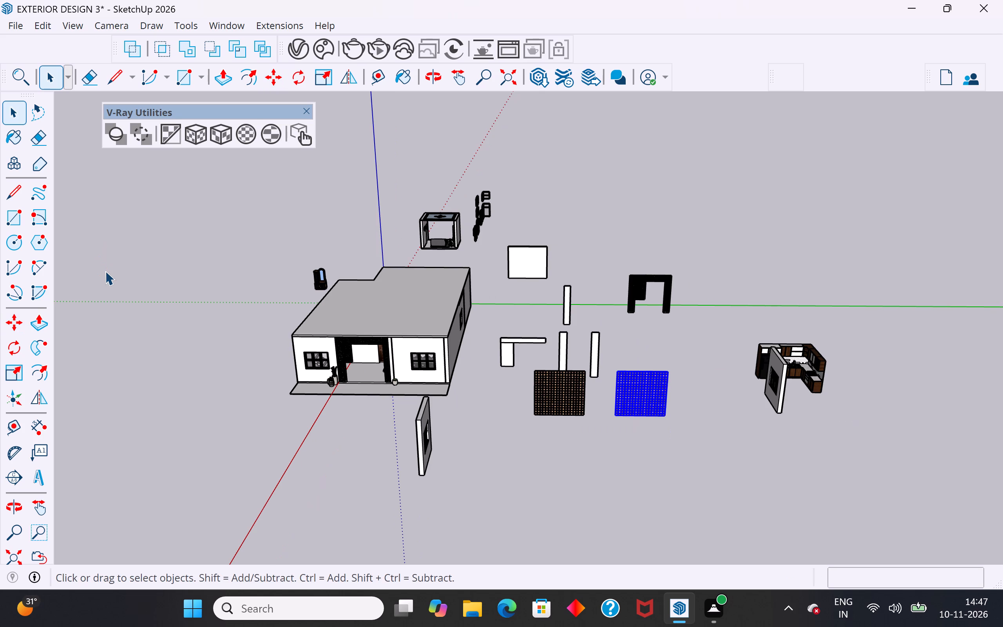
Inside the house's nested wall group, copy the front wall face with the window opening about 36' away, in front of the original lattice panel.
{"action": "scroll", "coordinate": [534, 421], "scroll_direction": "up", "scroll_amount": 8}
{"action": "middle_click_drag", "start_coordinate": [539, 412], "coordinate": [560, 378]}
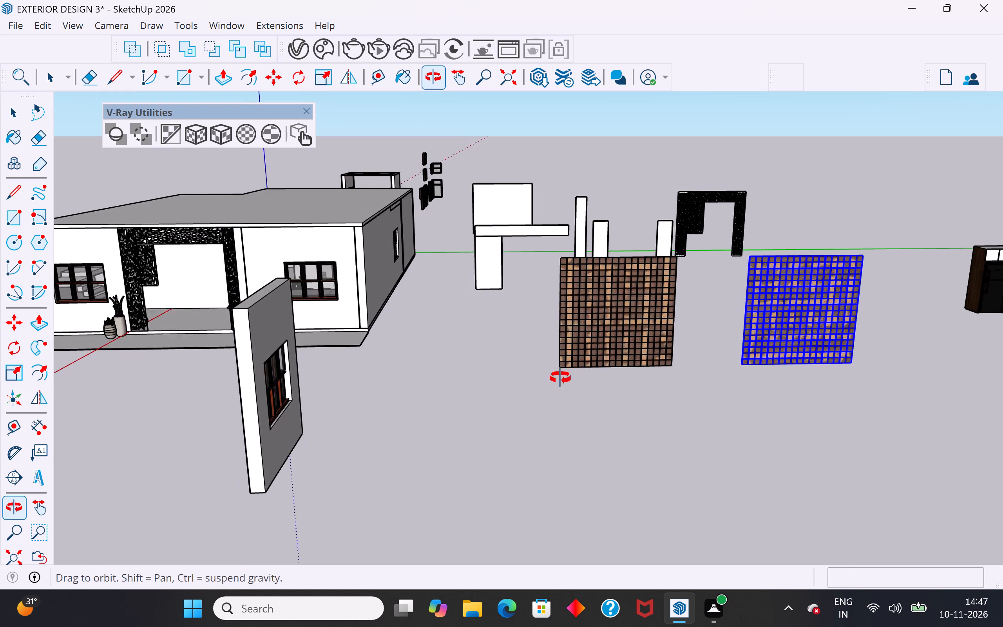
{"action": "middle_click_drag", "start_coordinate": [560, 378], "coordinate": [573, 384]}
{"action": "left_click", "coordinate": [12, 121]}
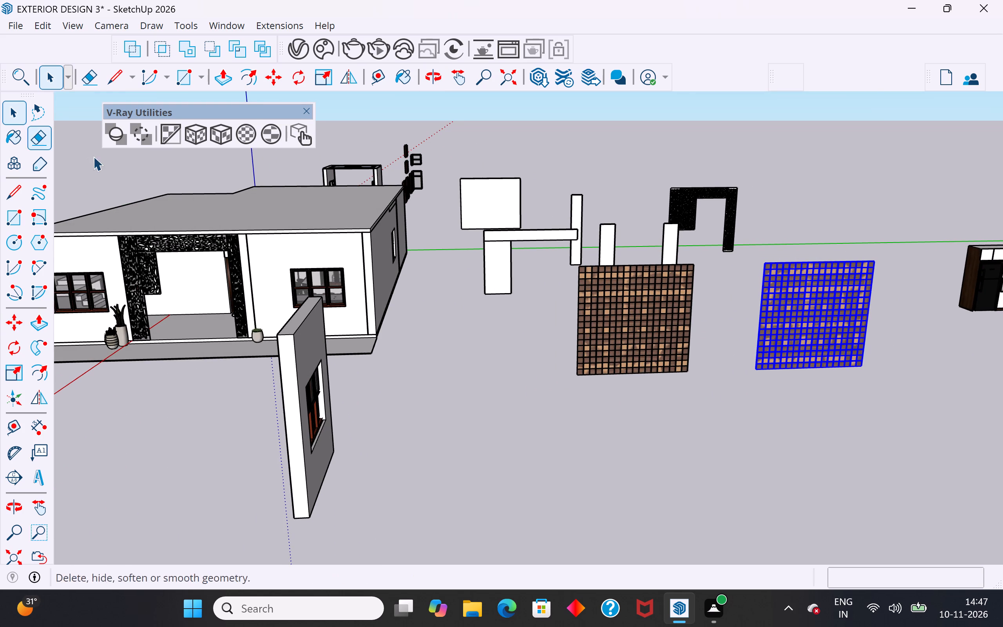
{"action": "left_click", "coordinate": [93, 156]}
{"action": "left_click", "coordinate": [353, 266]}
{"action": "triple_click", "coordinate": [353, 266]}
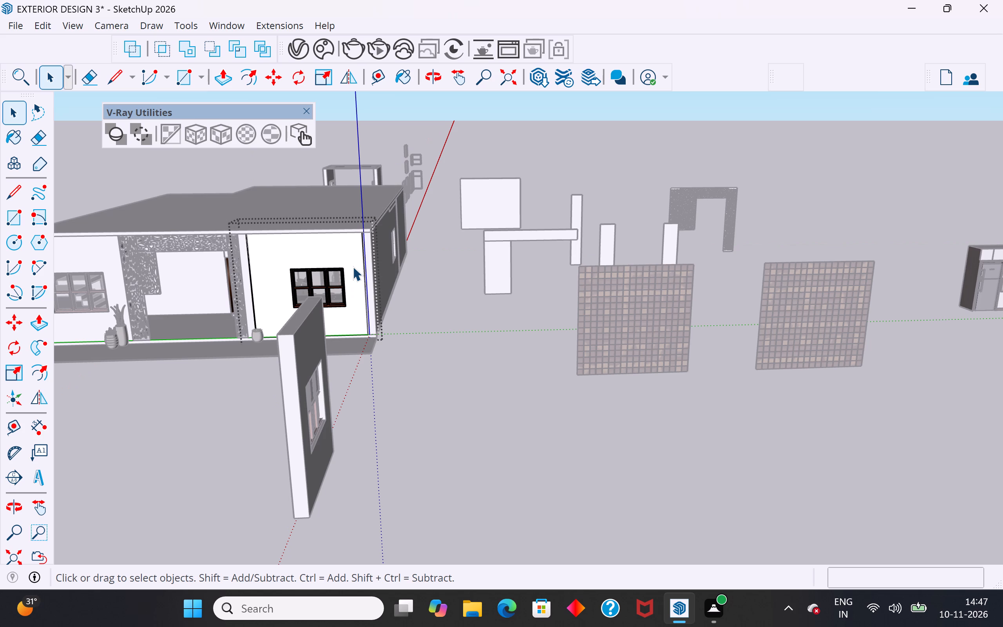
{"action": "left_click", "coordinate": [356, 252]}
{"action": "left_click", "coordinate": [356, 252]}
{"action": "double_click", "coordinate": [304, 243]}
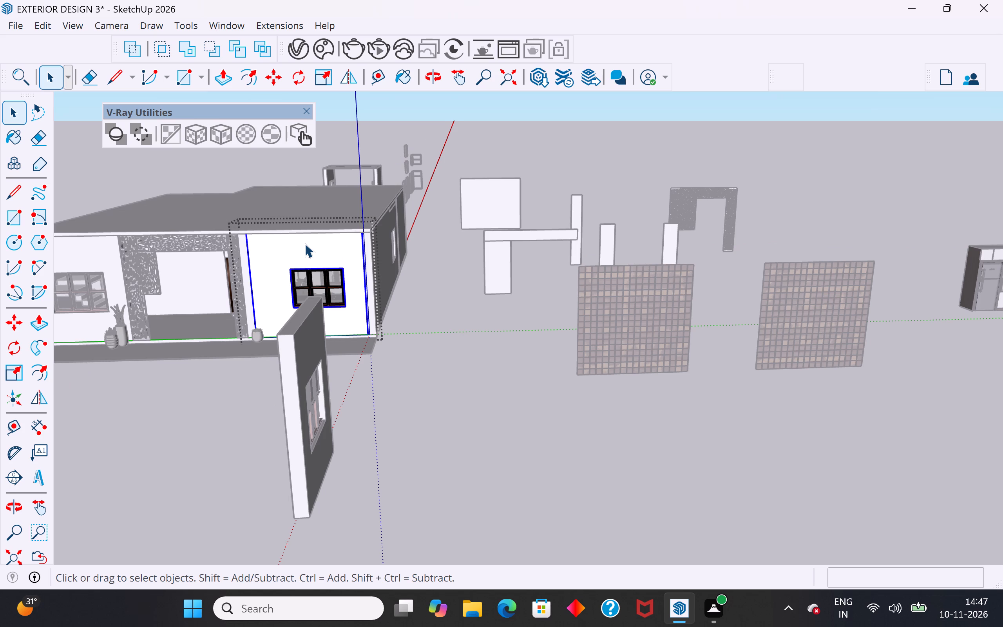
{"action": "left_click", "coordinate": [301, 243]}
{"action": "key", "text": "m"}
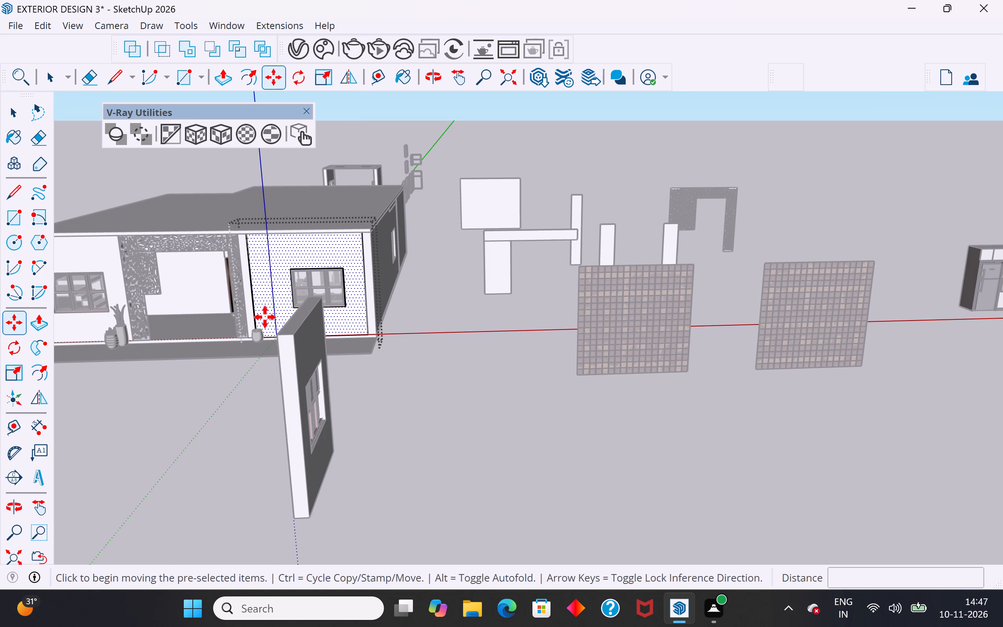
{"action": "left_click", "coordinate": [259, 342], "text": "ctrl"}
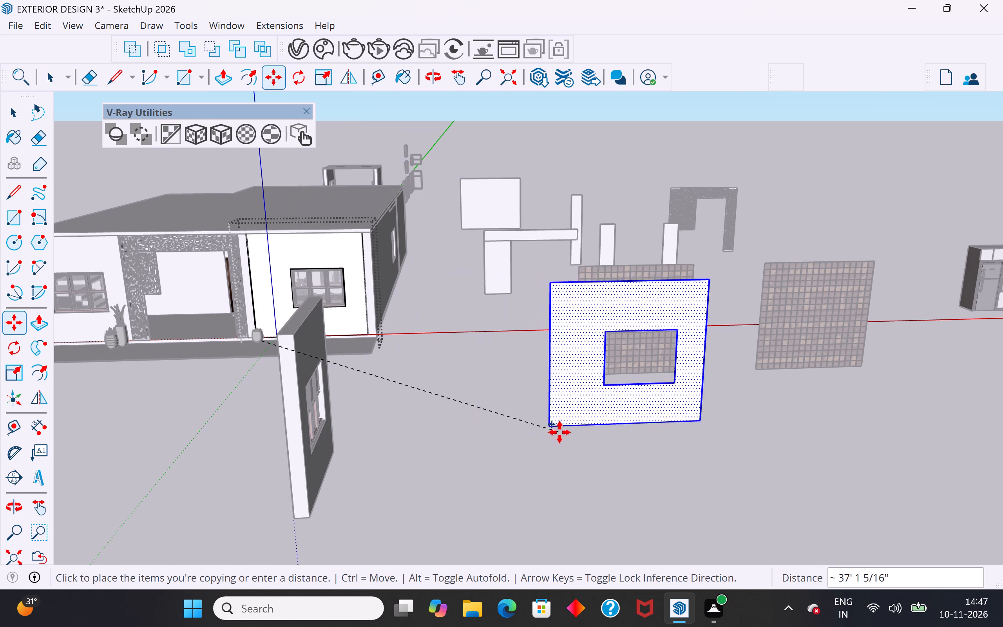
{"action": "left_click", "coordinate": [582, 407]}
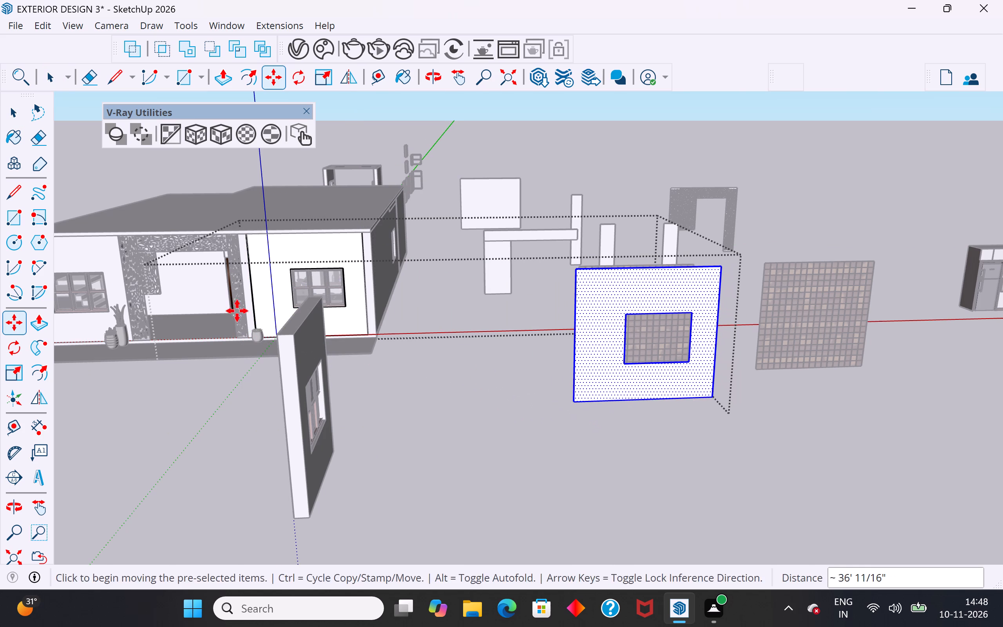
{"action": "left_click", "coordinate": [16, 114]}
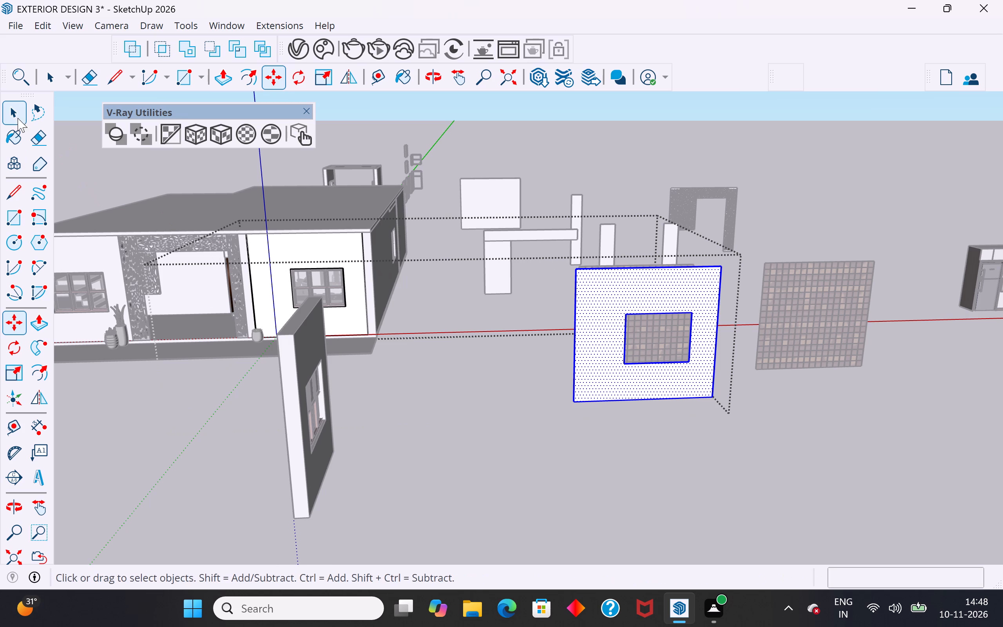
{"action": "left_click", "coordinate": [429, 294]}
Explode the inner wall group that holds the copied wall face, and leave group editing.
{"action": "scroll", "coordinate": [482, 375], "scroll_direction": "down", "scroll_amount": 4}
{"action": "middle_click_drag", "start_coordinate": [491, 384], "coordinate": [554, 429]}
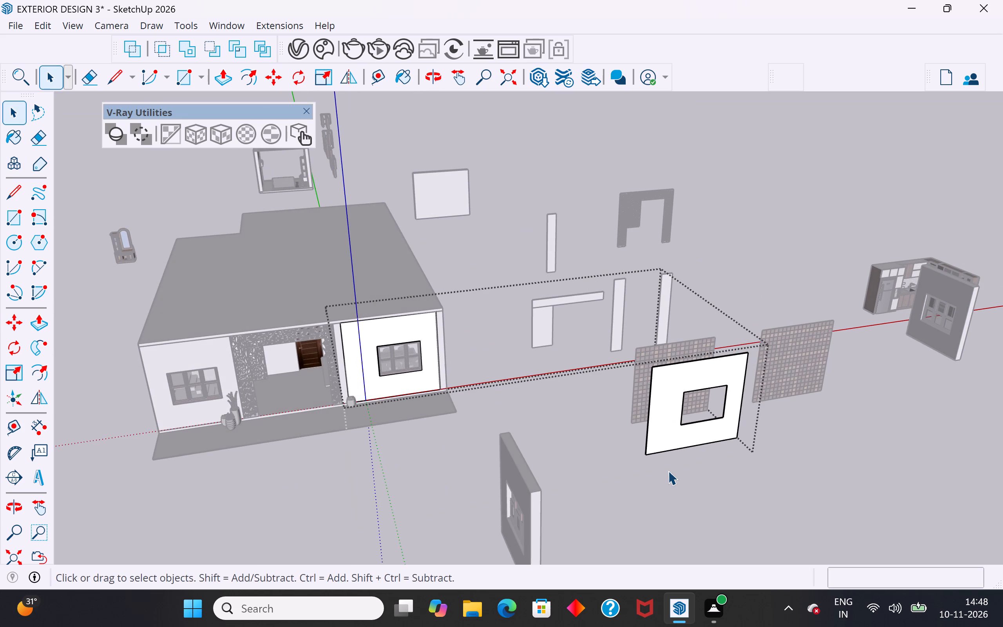
{"action": "left_click", "coordinate": [668, 471]}
{"action": "left_click", "coordinate": [512, 344]}
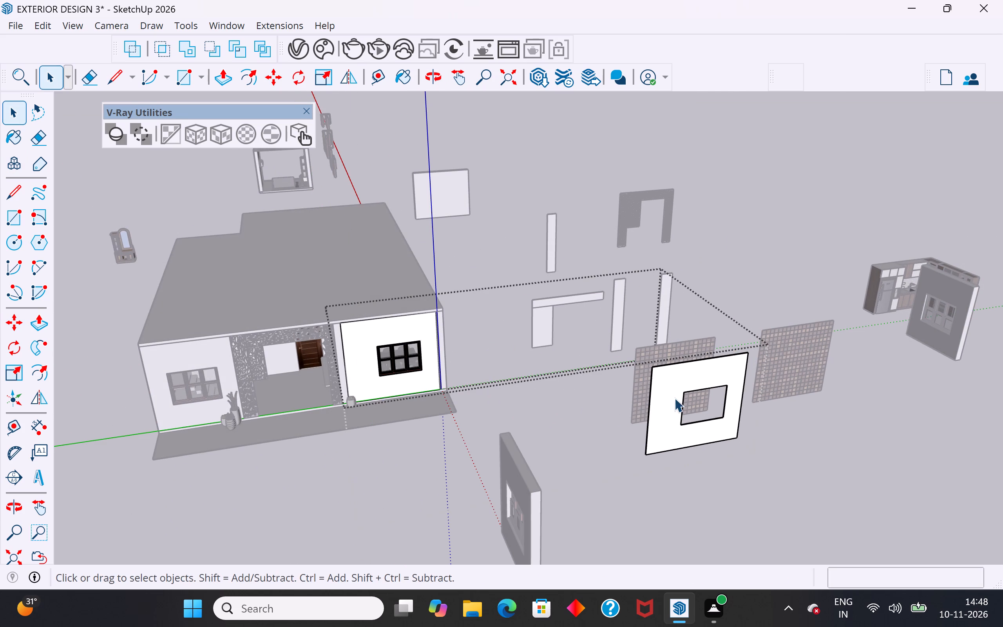
{"action": "right_click", "coordinate": [674, 398]}
{"action": "left_click", "coordinate": [729, 111]}
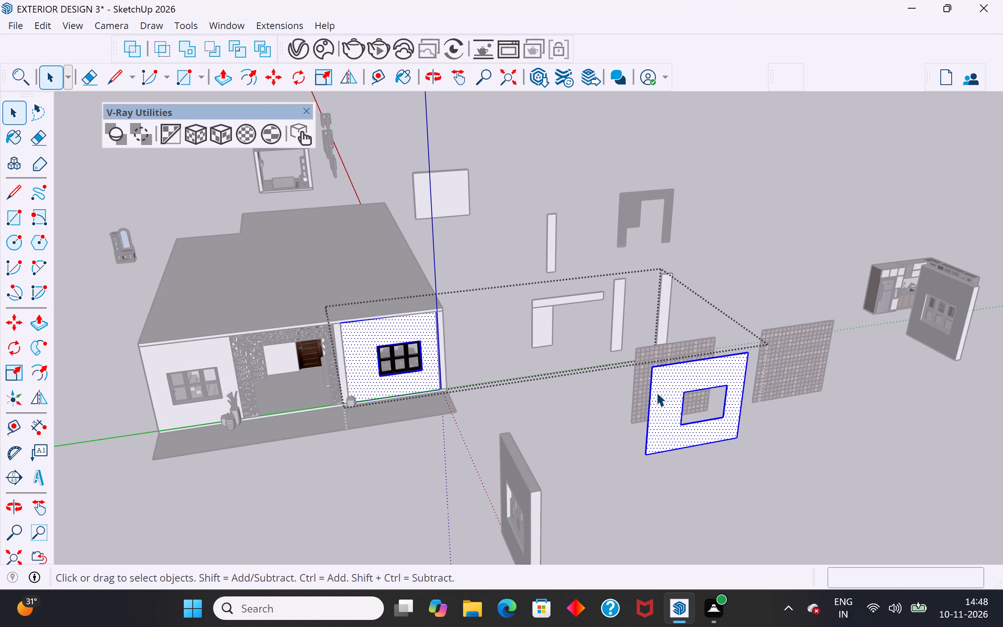
{"action": "left_click", "coordinate": [605, 433]}
{"action": "scroll", "coordinate": [605, 423], "scroll_direction": "up", "scroll_amount": 4}
{"action": "middle_click_drag", "start_coordinate": [622, 430], "coordinate": [656, 429]}
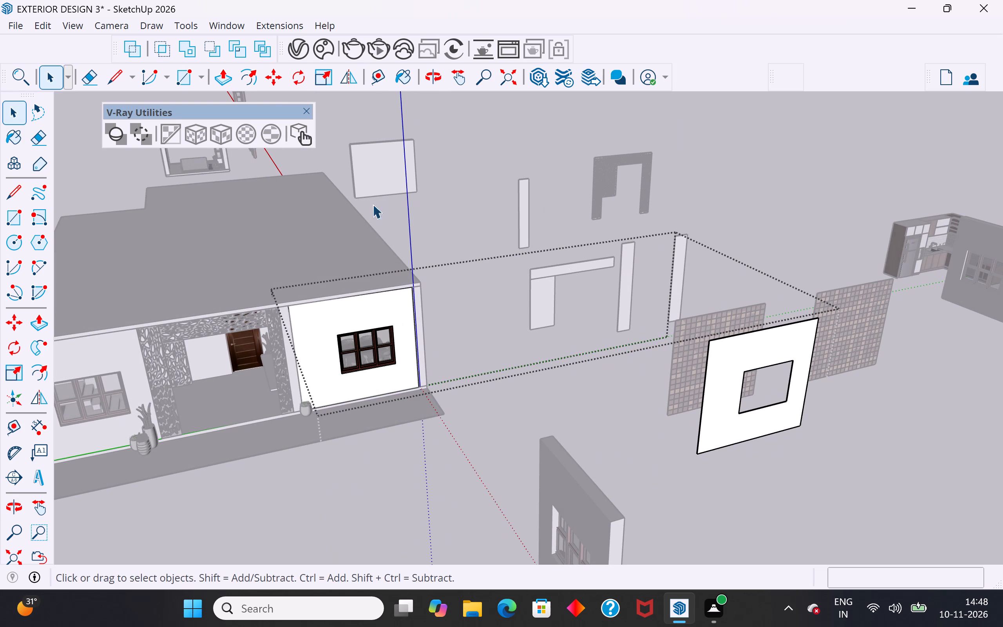
{"action": "left_click", "coordinate": [141, 177]}
{"action": "left_click", "coordinate": [539, 409]}
Explode the outer wall group that still joins the copied wall face to the house.
{"action": "scroll", "coordinate": [672, 395], "scroll_direction": "up", "scroll_amount": 7}
{"action": "middle_click_drag", "start_coordinate": [649, 312], "coordinate": [686, 303]}
{"action": "scroll", "coordinate": [680, 271], "scroll_direction": "down", "scroll_amount": 10}
{"action": "middle_click_drag", "start_coordinate": [702, 307], "coordinate": [846, 370]}
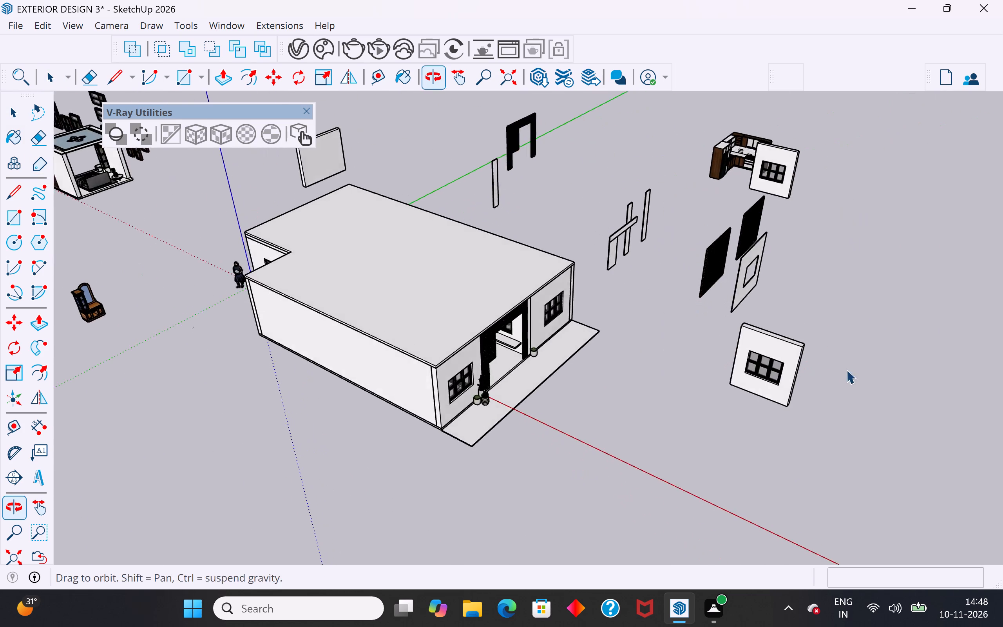
{"action": "middle_click_drag", "start_coordinate": [846, 370], "coordinate": [833, 373]}
{"action": "scroll", "coordinate": [689, 268], "scroll_direction": "up", "scroll_amount": 8}
{"action": "middle_click_drag", "start_coordinate": [793, 313], "coordinate": [802, 302]}
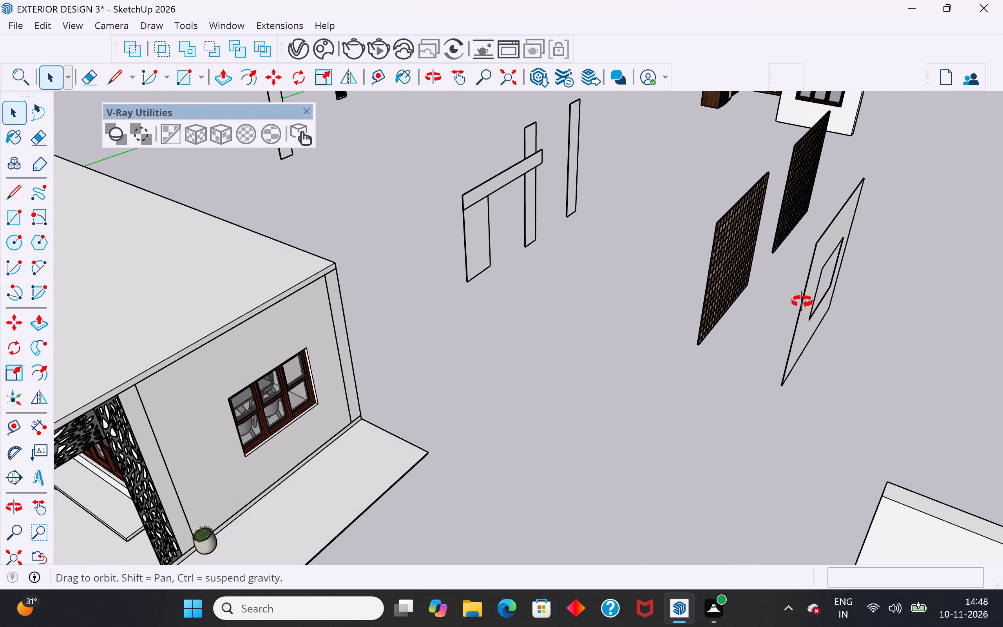
{"action": "middle_click_drag", "start_coordinate": [802, 302], "coordinate": [820, 266]}
{"action": "left_click", "coordinate": [787, 364]}
{"action": "scroll", "coordinate": [788, 356], "scroll_direction": "up", "scroll_amount": 1}
{"action": "right_click", "coordinate": [788, 354]}
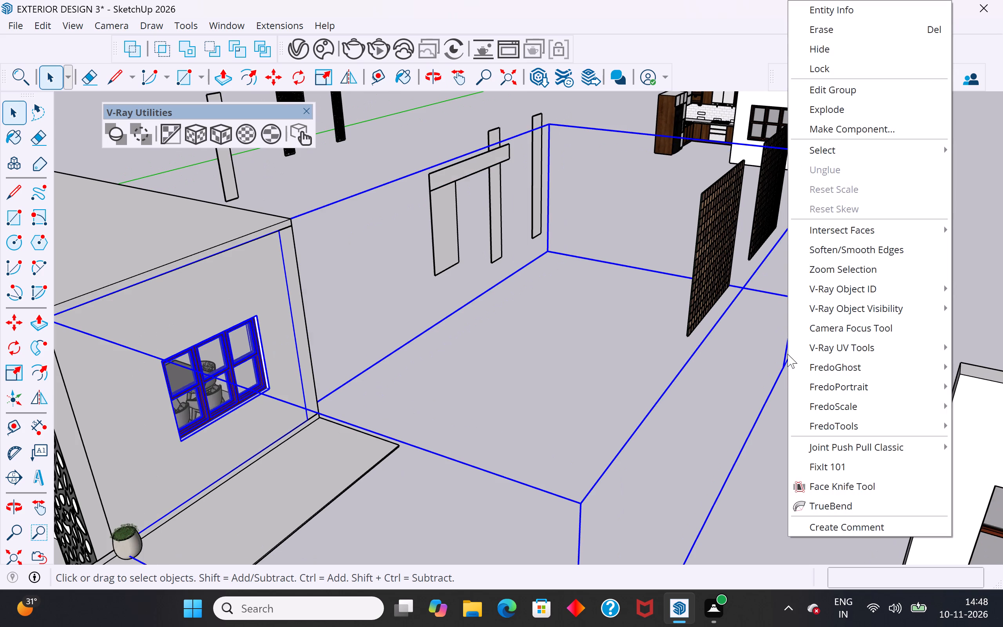
{"action": "left_click", "coordinate": [823, 111]}
{"action": "left_click", "coordinate": [788, 407]}
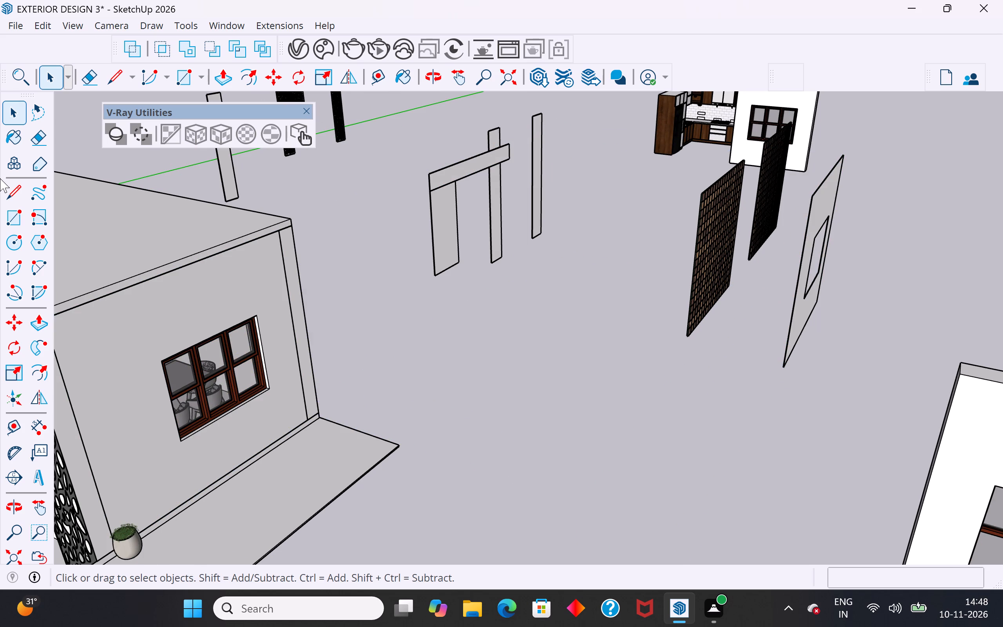
Draw a line along the red axis from the original lattice panel's bottom corner to near the copied wall face's corner.
{"action": "left_click", "coordinate": [11, 195]}
{"action": "left_click", "coordinate": [688, 337]}
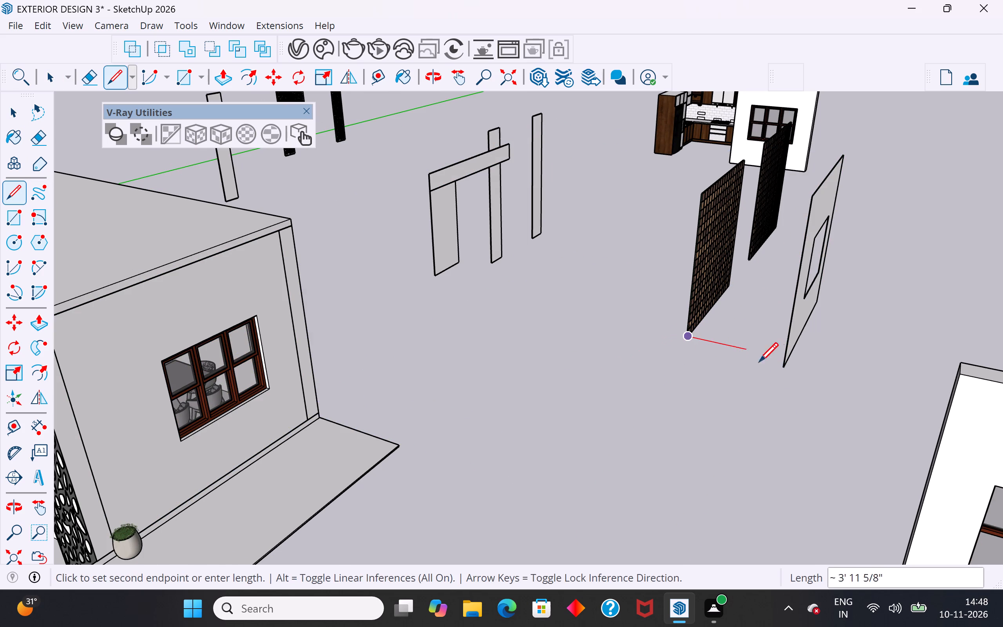
{"action": "left_click", "coordinate": [778, 362]}
{"action": "left_click", "coordinate": [8, 114]}
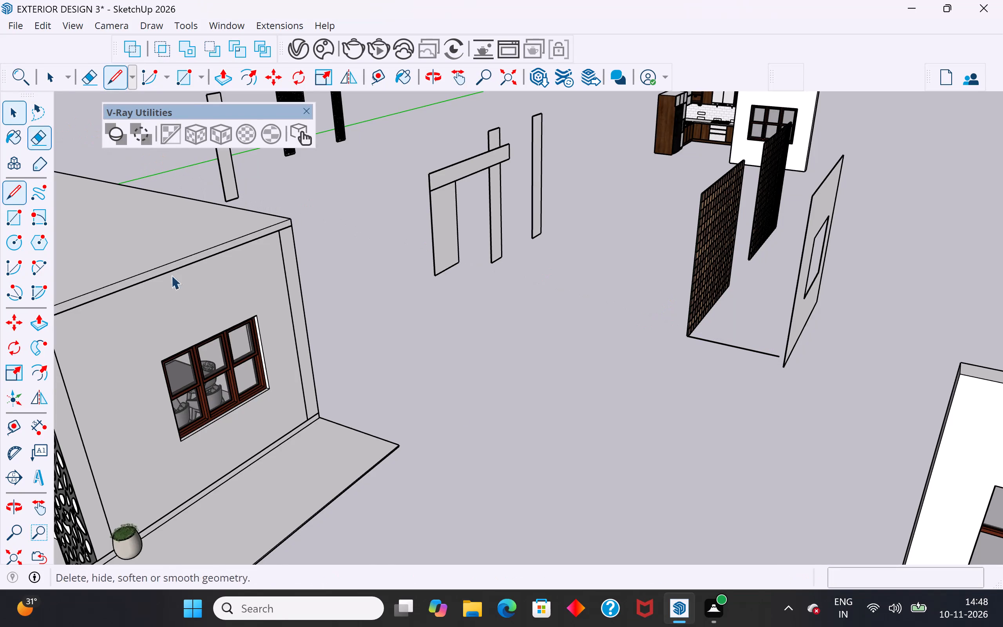
{"action": "left_click", "coordinate": [467, 411]}
Group the copied wall face together with its outer and window-opening edges.
{"action": "left_click", "coordinate": [802, 337]}
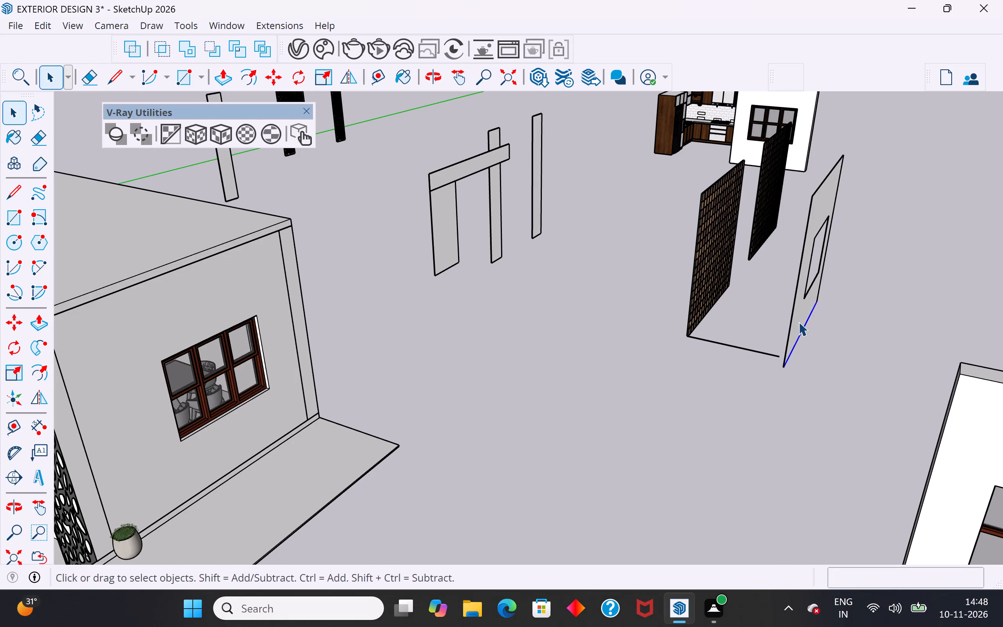
{"action": "triple_click", "coordinate": [798, 322]}
{"action": "right_click", "coordinate": [798, 322]}
{"action": "left_click", "coordinate": [861, 140]}
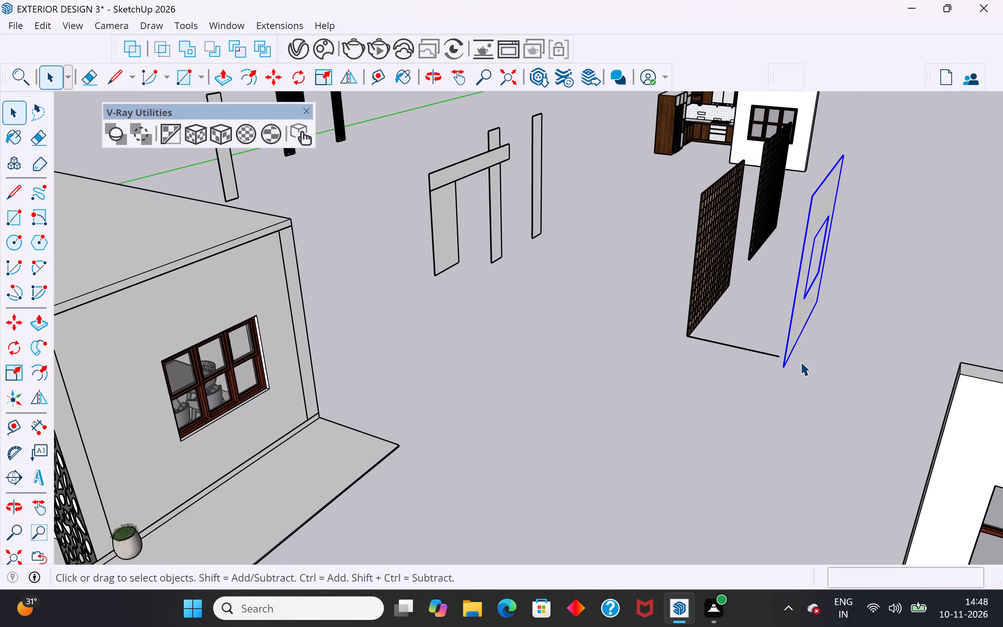
Move the copied wall face so its bottom corner sits on the free end of the reference line.
{"action": "scroll", "coordinate": [797, 372], "scroll_direction": "up", "scroll_amount": 6}
{"action": "left_click", "coordinate": [791, 339]}
{"action": "left_click", "coordinate": [780, 350]}
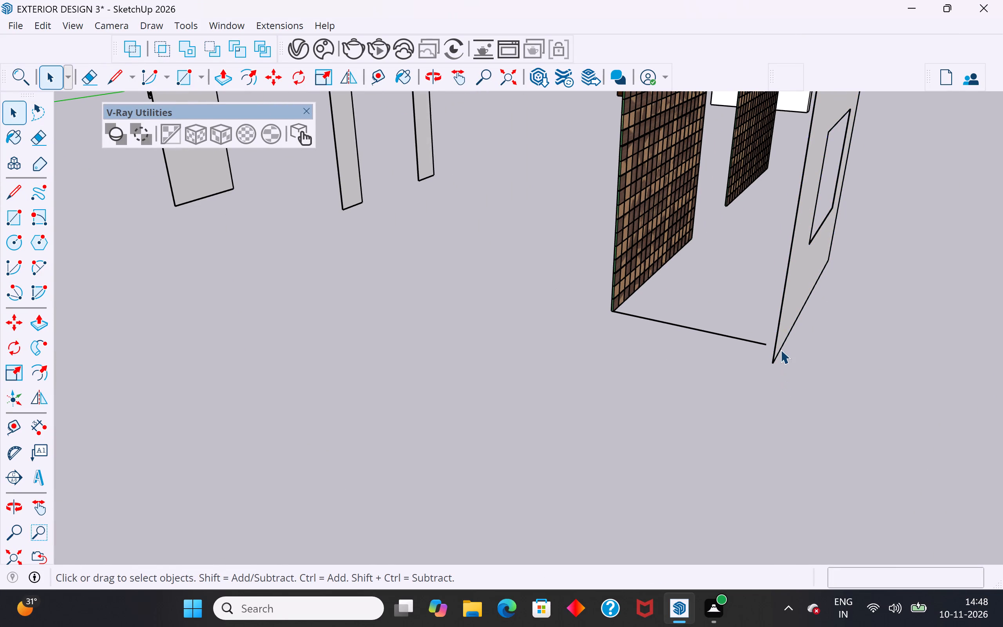
{"action": "key", "text": "m"}
{"action": "left_click", "coordinate": [771, 362]}
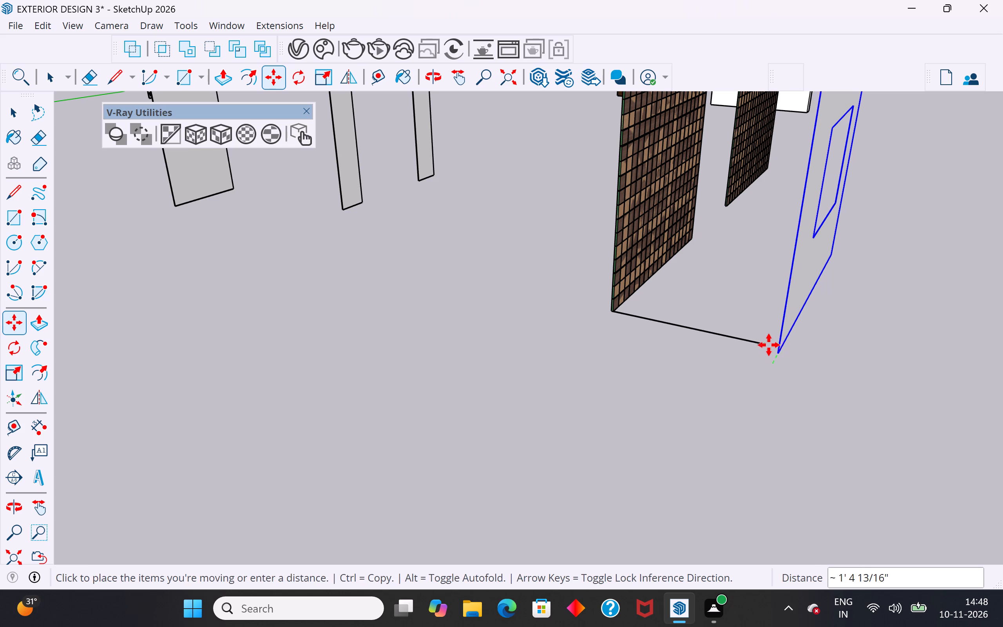
{"action": "left_click", "coordinate": [768, 342]}
{"action": "left_click", "coordinate": [12, 112]}
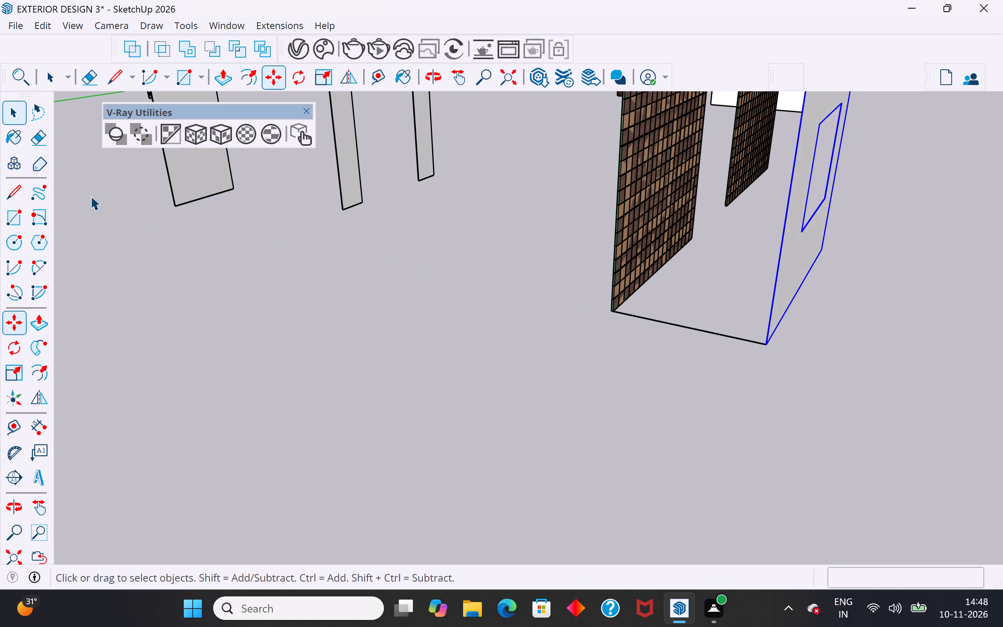
{"action": "left_click", "coordinate": [325, 390]}
Copy the original lattice panel about 2' 11 1/8" along the red axis toward the copied wall face.
{"action": "scroll", "coordinate": [421, 337], "scroll_direction": "down", "scroll_amount": 5}
{"action": "middle_click_drag", "start_coordinate": [565, 377], "coordinate": [429, 427]}
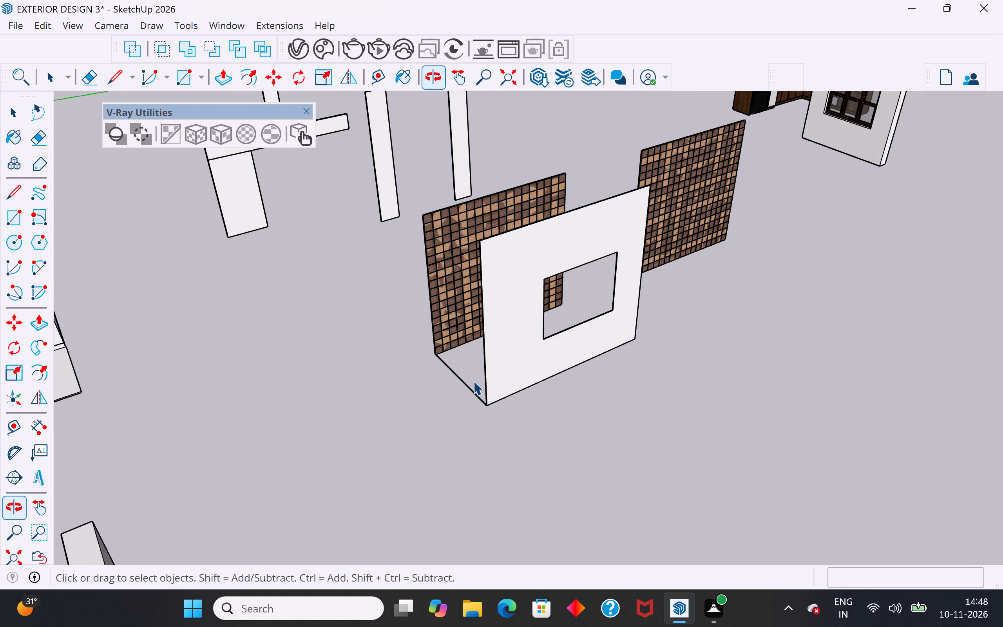
{"action": "middle_click_drag", "start_coordinate": [582, 390], "coordinate": [577, 422]}
{"action": "middle_click_drag", "start_coordinate": [514, 411], "coordinate": [734, 420]}
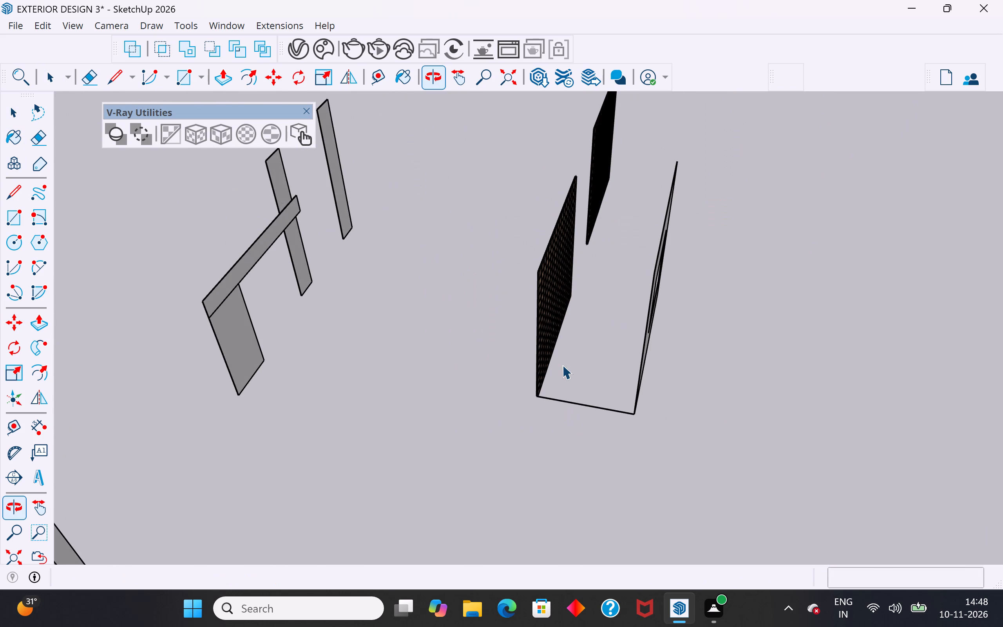
{"action": "left_click", "coordinate": [541, 342]}
{"action": "key", "text": "m"}
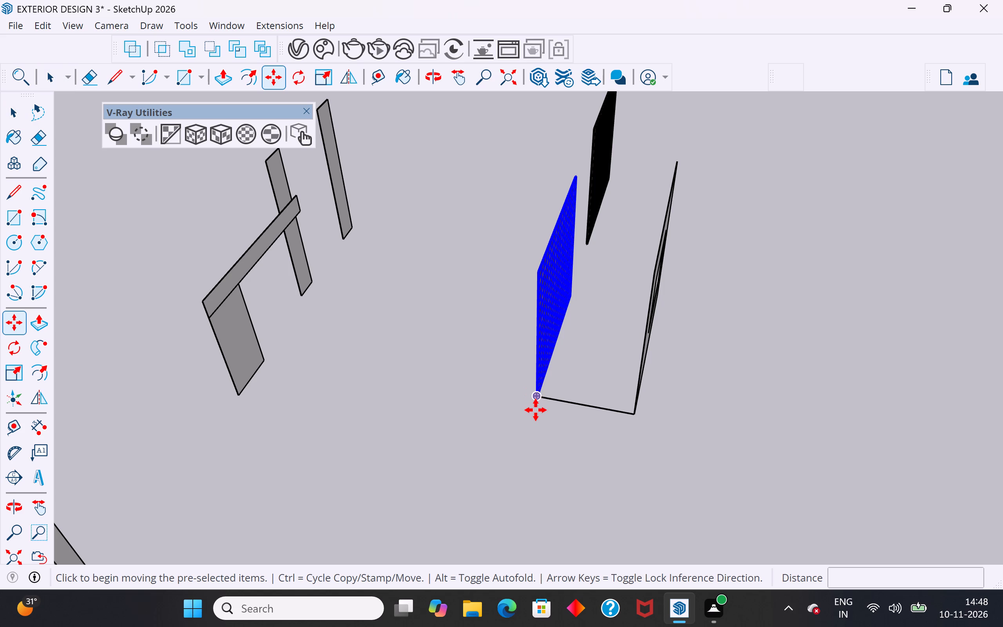
{"action": "left_click", "coordinate": [536, 407], "text": "ctrl"}
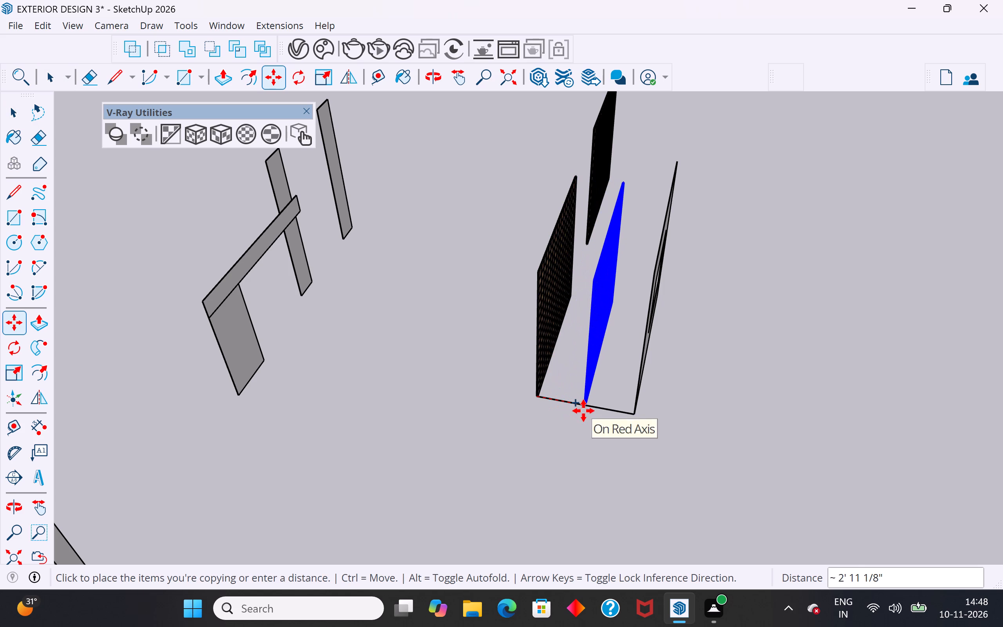
{"action": "left_click", "coordinate": [583, 411]}
{"action": "left_click", "coordinate": [10, 115]}
{"action": "left_click", "coordinate": [355, 458]}
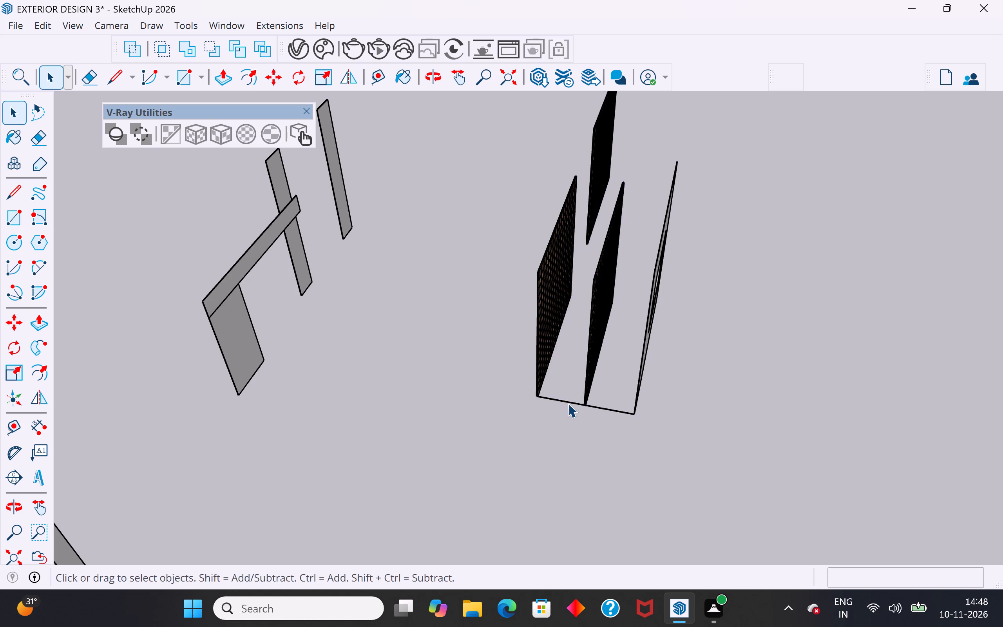
Delete the reference line between the original lattice panel and the copied wall face.
{"action": "left_click", "coordinate": [568, 403]}
{"action": "key", "text": "Delete"}
Move the new lattice copy so its bottom corner sits on the wall face's matching bottom corner.
{"action": "middle_click_drag", "start_coordinate": [690, 472], "coordinate": [491, 350]}
{"action": "scroll", "coordinate": [554, 414], "scroll_direction": "down", "scroll_amount": 5}
{"action": "middle_click_drag", "start_coordinate": [632, 429], "coordinate": [477, 397]}
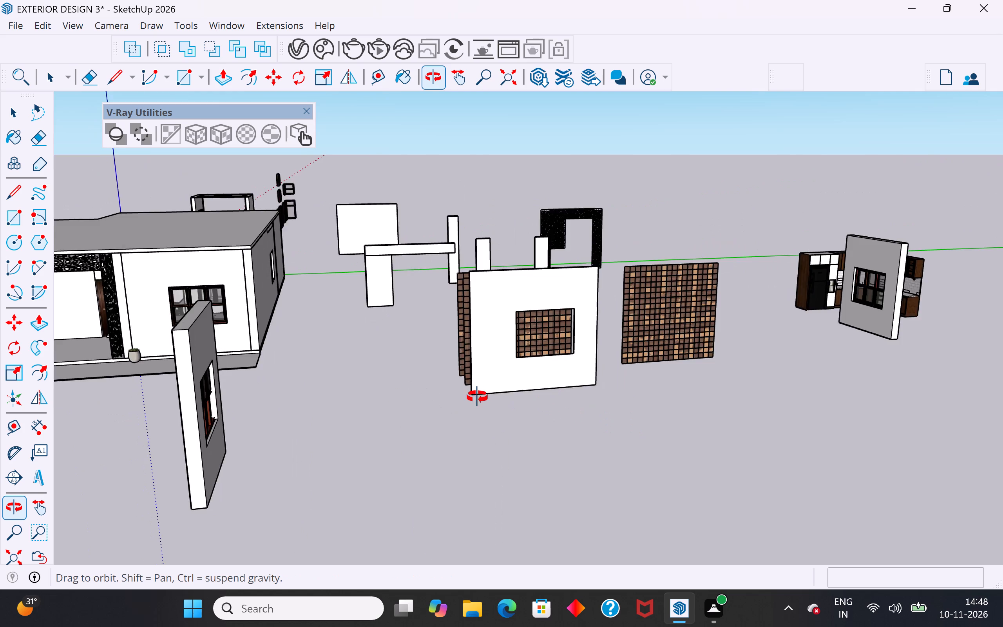
{"action": "middle_click_drag", "start_coordinate": [477, 397], "coordinate": [387, 477]}
{"action": "scroll", "coordinate": [422, 341], "scroll_direction": "up", "scroll_amount": 4}
{"action": "middle_click_drag", "start_coordinate": [463, 348], "coordinate": [636, 361]}
{"action": "scroll", "coordinate": [697, 319], "scroll_direction": "up", "scroll_amount": 2}
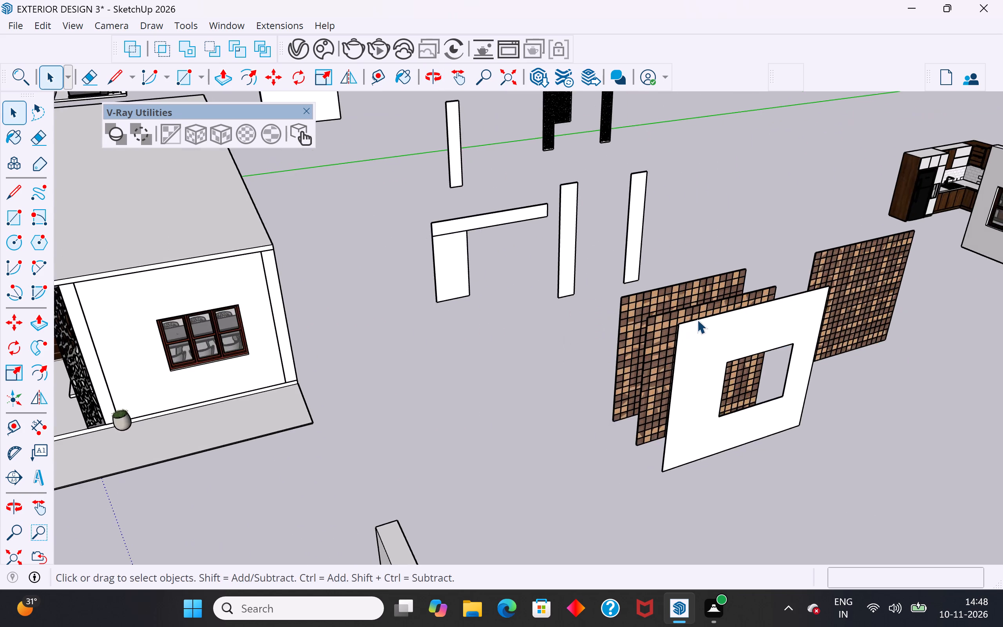
{"action": "scroll", "coordinate": [697, 319], "scroll_direction": "up", "scroll_amount": 1}
{"action": "middle_click_drag", "start_coordinate": [706, 323], "coordinate": [776, 312]}
{"action": "left_click", "coordinate": [738, 310]}
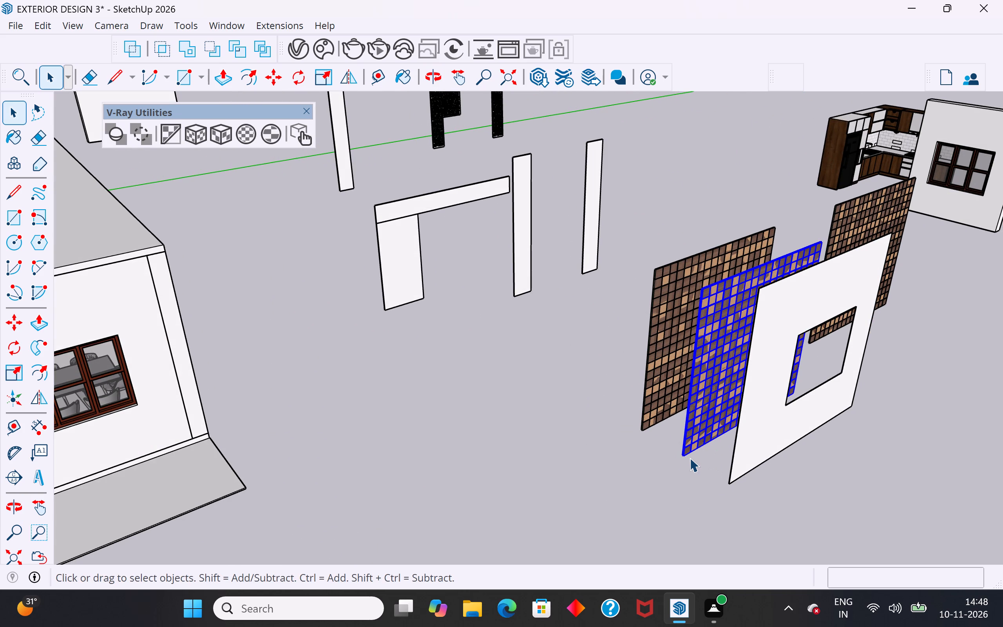
{"action": "key", "text": "m"}
{"action": "left_click", "coordinate": [678, 457]}
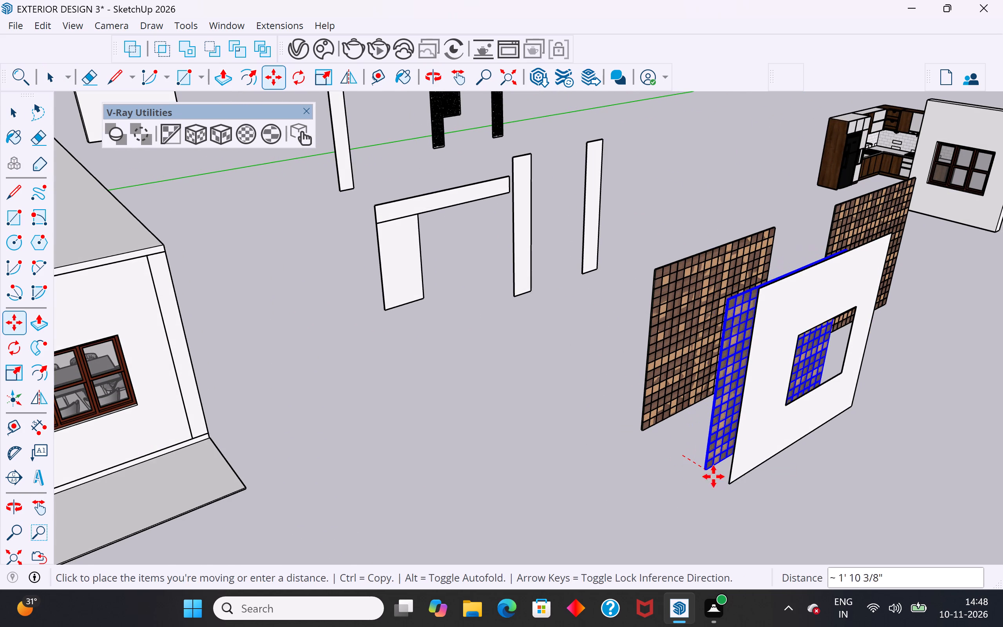
{"action": "left_click", "coordinate": [731, 481]}
{"action": "middle_click_drag", "start_coordinate": [850, 493], "coordinate": [637, 450]}
{"action": "scroll", "coordinate": [831, 493], "scroll_direction": "up", "scroll_amount": 1}
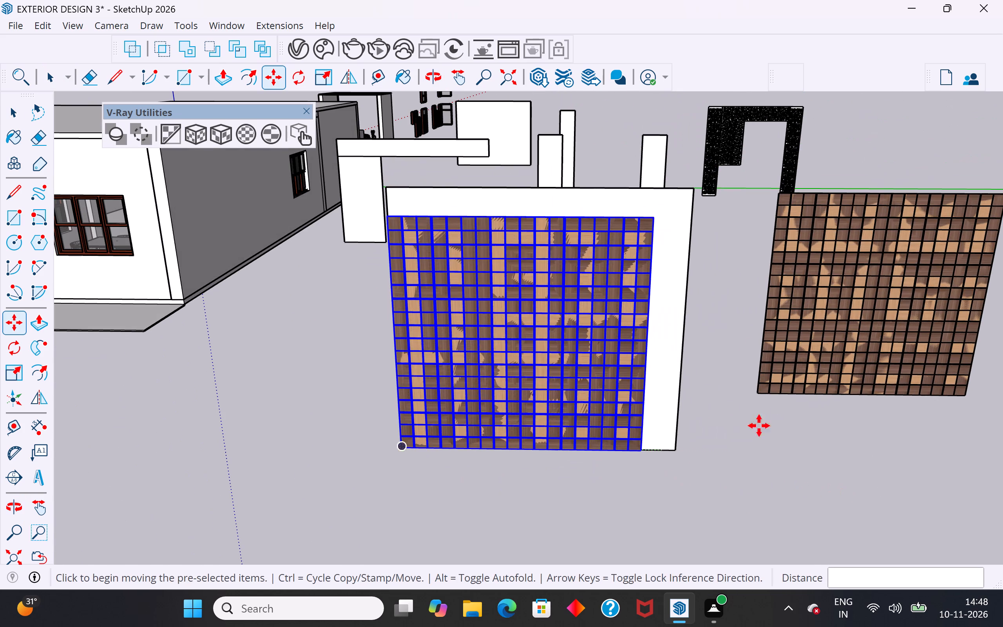
{"action": "left_click", "coordinate": [13, 114]}
{"action": "left_click", "coordinate": [366, 490]}
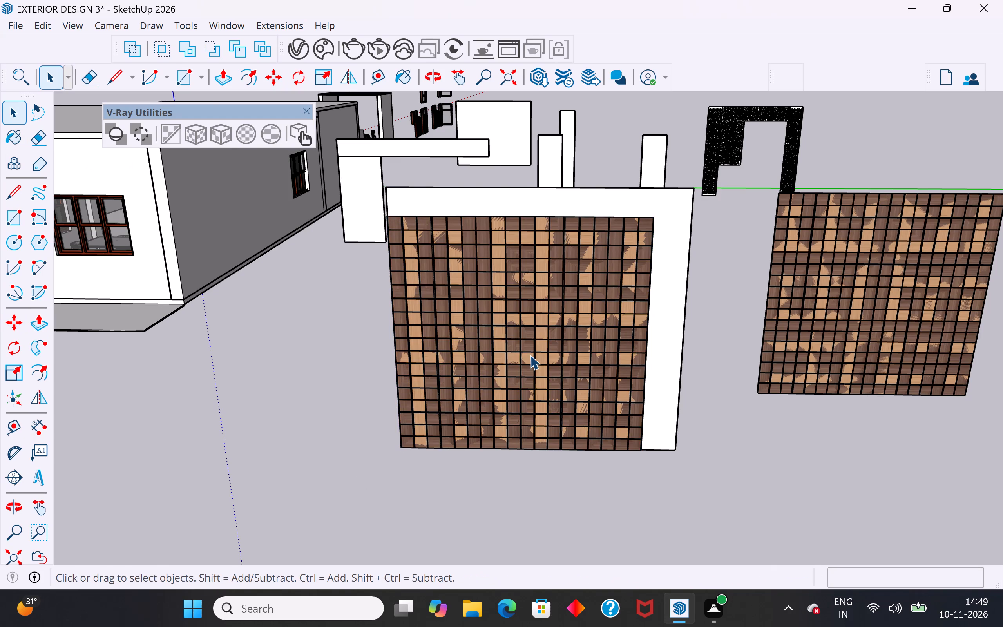
Move the lattice copy up so its top corner meets the wall face's top corner.
{"action": "scroll", "coordinate": [530, 355], "scroll_direction": "up", "scroll_amount": 4}
{"action": "scroll", "coordinate": [541, 481], "scroll_direction": "down", "scroll_amount": 3}
{"action": "middle_click", "coordinate": [575, 250]}
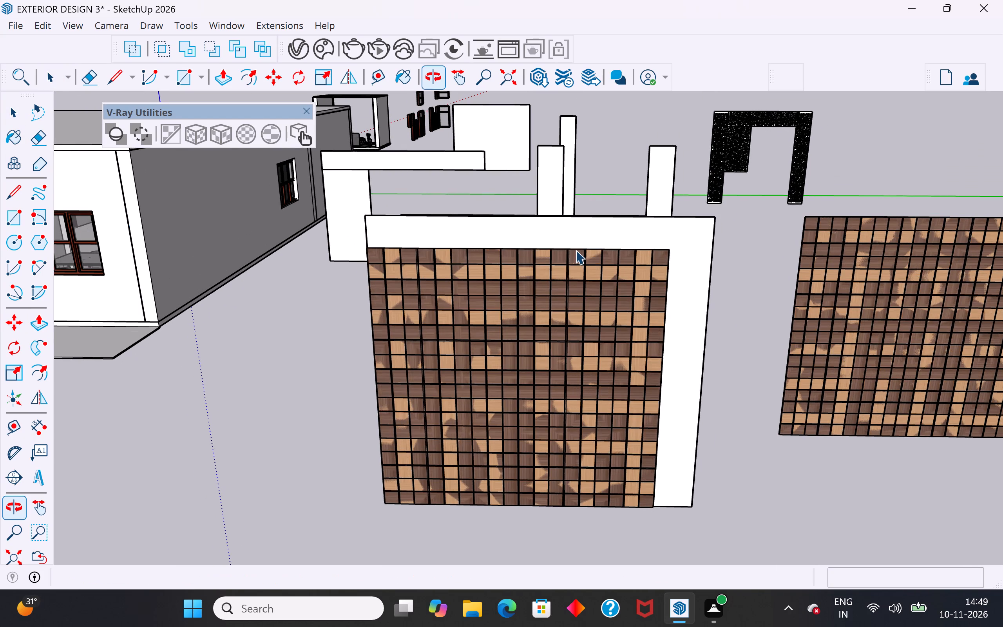
{"action": "left_click", "coordinate": [567, 251]}
{"action": "scroll", "coordinate": [559, 257], "scroll_direction": "up", "scroll_amount": 4}
{"action": "middle_click_drag", "start_coordinate": [558, 260], "coordinate": [838, 263]}
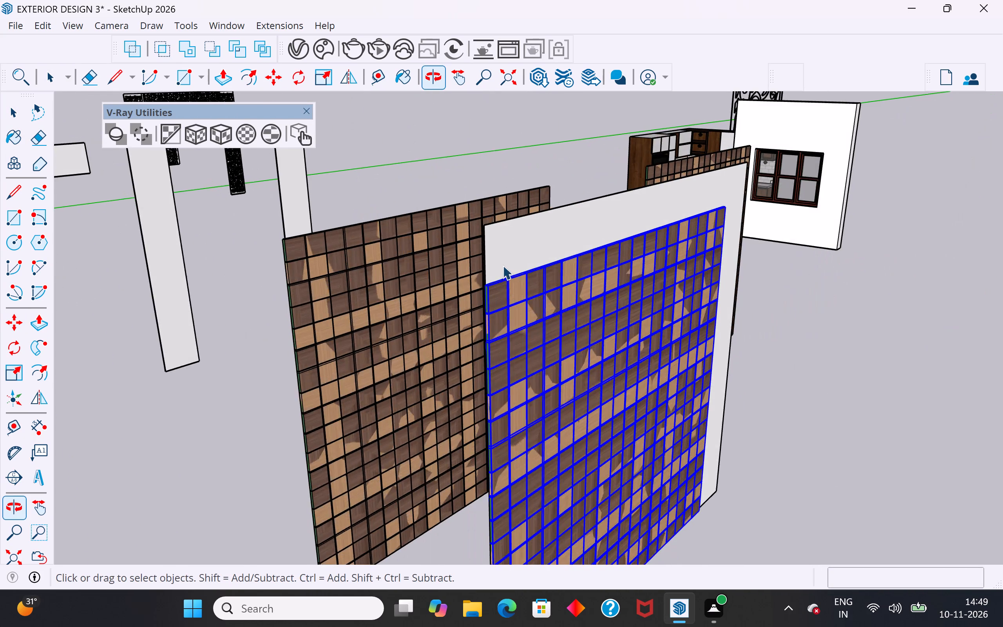
{"action": "scroll", "coordinate": [503, 265], "scroll_direction": "up", "scroll_amount": 7}
{"action": "key", "text": "m"}
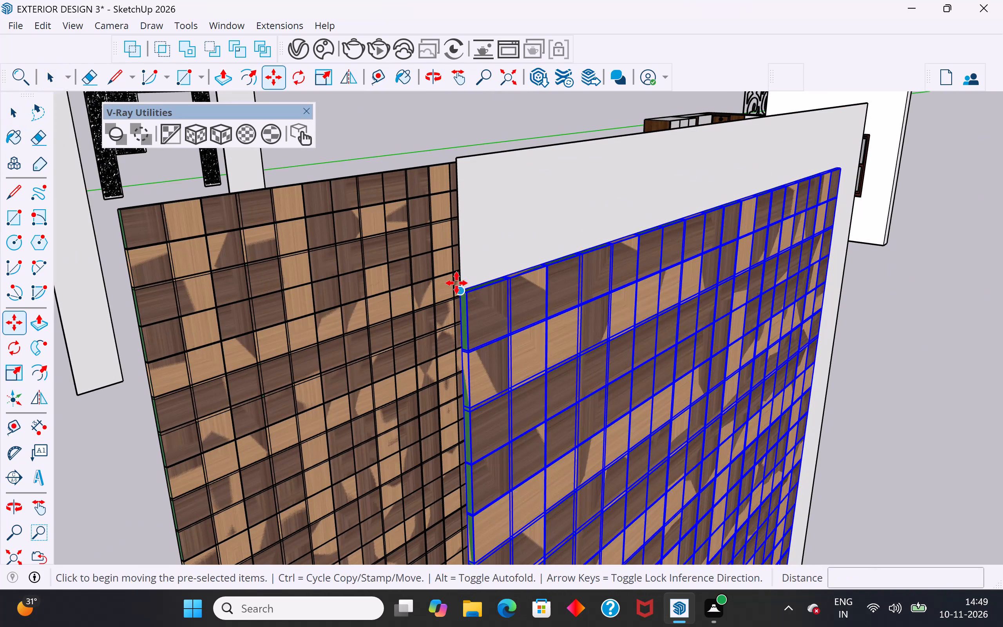
{"action": "left_click", "coordinate": [460, 286]}
{"action": "left_click", "coordinate": [455, 158]}
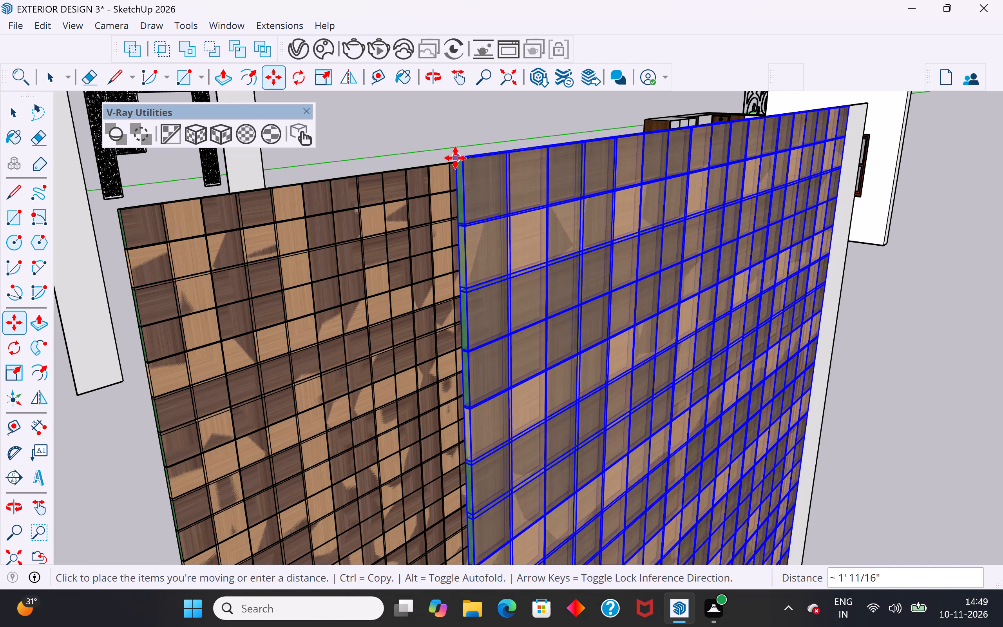
Scale the lattice copy along the green axis to reach the wall face's far vertical edge.
{"action": "scroll", "coordinate": [563, 269], "scroll_direction": "down", "scroll_amount": 5}
{"action": "middle_click_drag", "start_coordinate": [700, 332], "coordinate": [305, 296]}
{"action": "scroll", "coordinate": [316, 272], "scroll_direction": "down", "scroll_amount": 5}
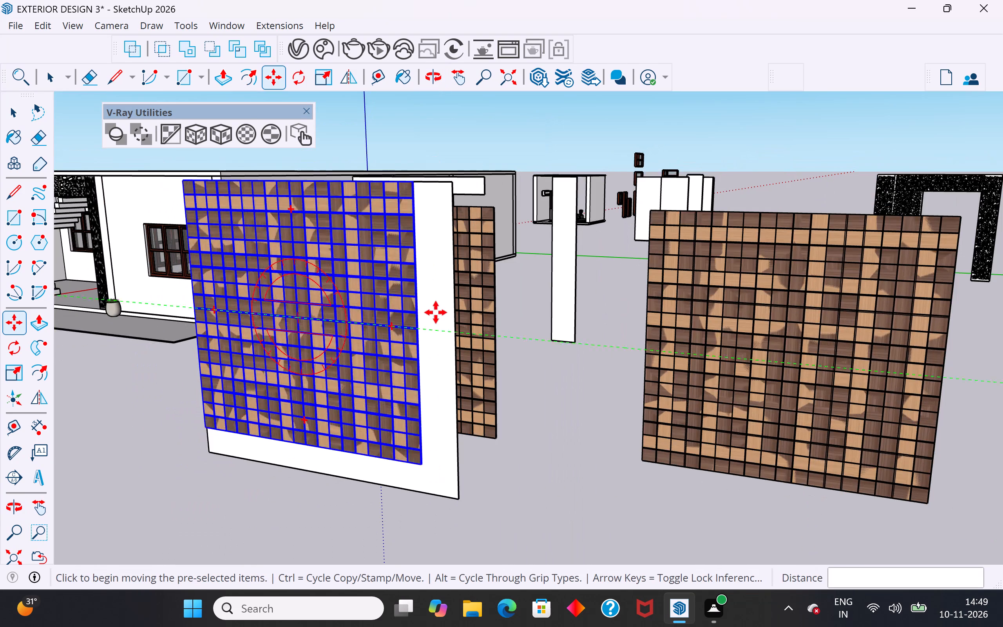
{"action": "scroll", "coordinate": [436, 312], "scroll_direction": "up", "scroll_amount": 4}
{"action": "key", "text": "s"}
{"action": "scroll", "coordinate": [400, 342], "scroll_direction": "up", "scroll_amount": 3}
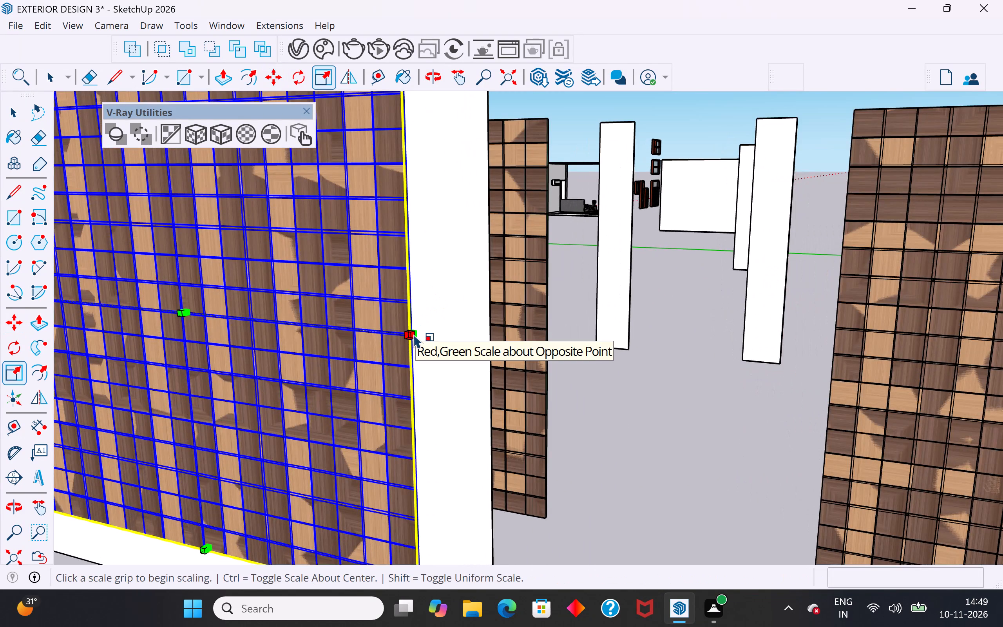
{"action": "scroll", "coordinate": [417, 337], "scroll_direction": "up", "scroll_amount": 7}
{"action": "left_click", "coordinate": [406, 330]}
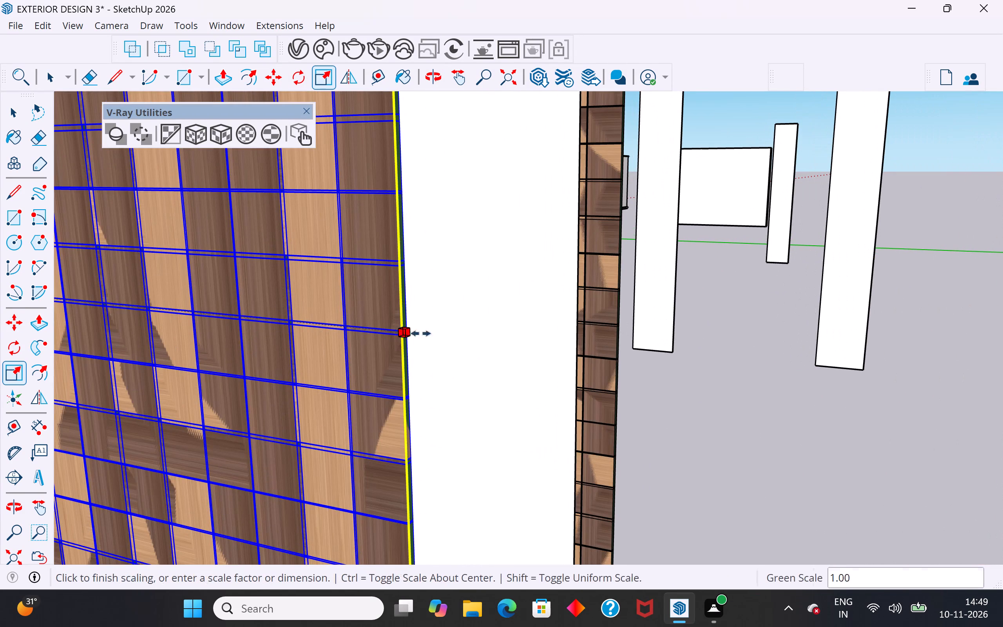
{"action": "left_click", "coordinate": [572, 364]}
Scale the lattice copy along the blue axis down to the wall face's bottom edge.
{"action": "scroll", "coordinate": [659, 229], "scroll_direction": "down", "scroll_amount": 11}
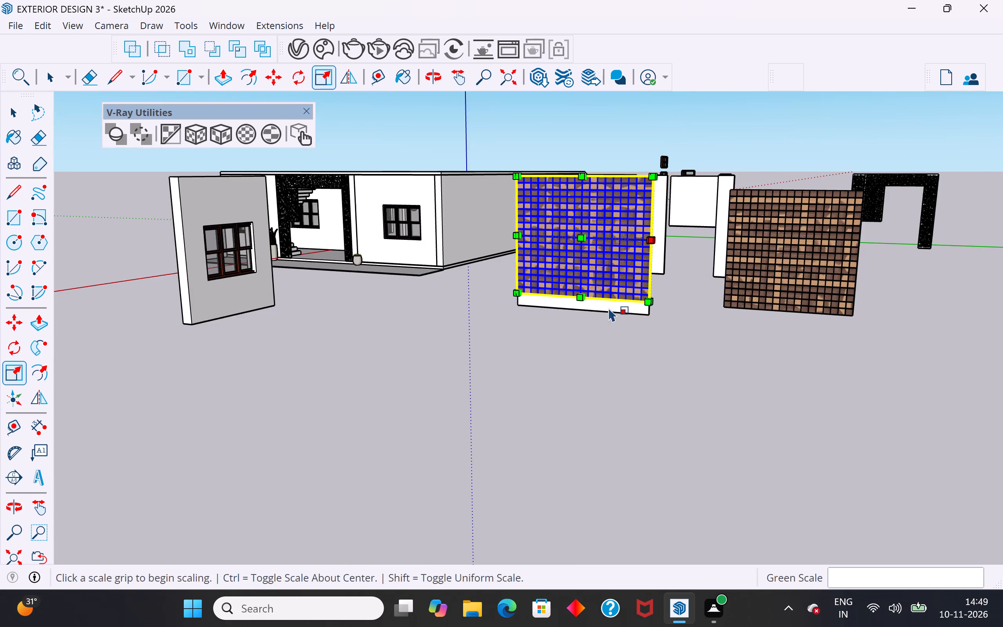
{"action": "middle_click_drag", "start_coordinate": [582, 335], "coordinate": [587, 239]}
{"action": "scroll", "coordinate": [515, 489], "scroll_direction": "down", "scroll_amount": 5}
{"action": "scroll", "coordinate": [544, 279], "scroll_direction": "up", "scroll_amount": 5}
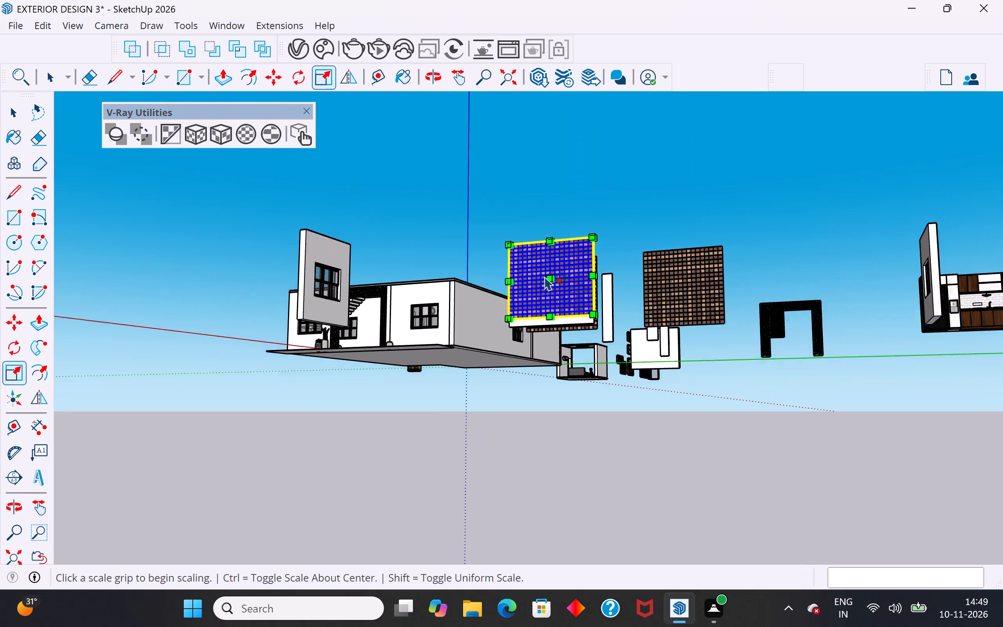
{"action": "scroll", "coordinate": [544, 276], "scroll_direction": "up", "scroll_amount": 14}
{"action": "middle_click_drag", "start_coordinate": [550, 329], "coordinate": [523, 172]}
{"action": "scroll", "coordinate": [524, 304], "scroll_direction": "up", "scroll_amount": 9}
{"action": "scroll", "coordinate": [543, 320], "scroll_direction": "down", "scroll_amount": 1}
{"action": "scroll", "coordinate": [544, 314], "scroll_direction": "up", "scroll_amount": 7}
{"action": "left_click", "coordinate": [544, 301]}
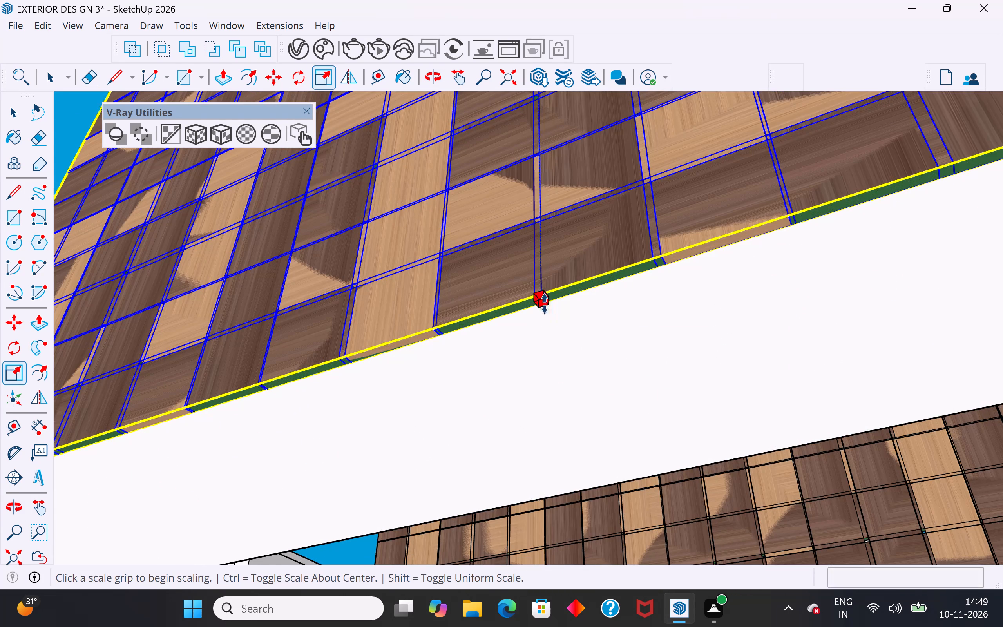
{"action": "left_click", "coordinate": [559, 490]}
{"action": "scroll", "coordinate": [582, 346], "scroll_direction": "down", "scroll_amount": 10}
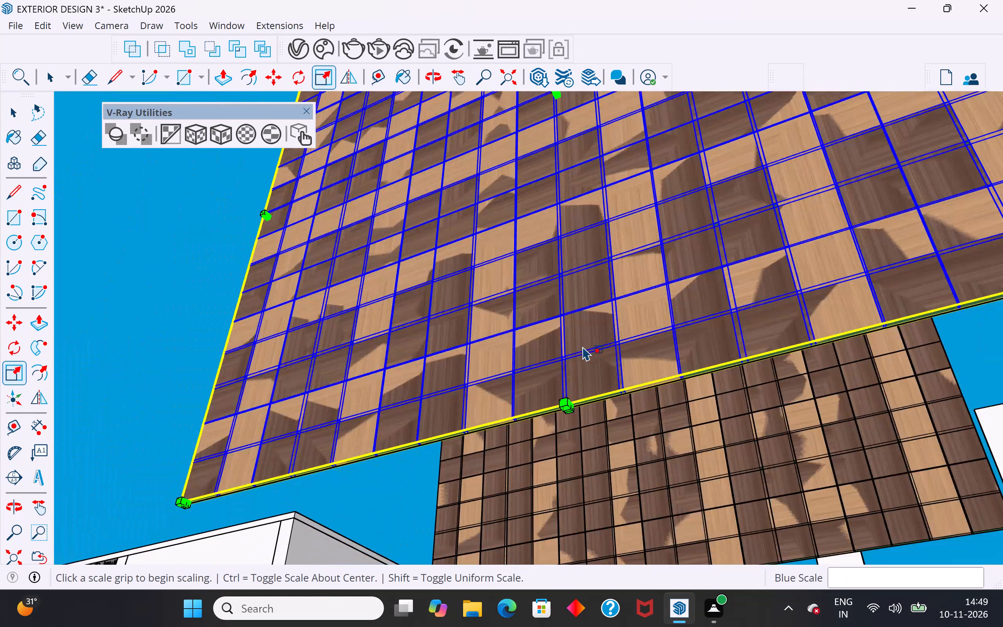
{"action": "scroll", "coordinate": [582, 346], "scroll_direction": "down", "scroll_amount": 8}
{"action": "middle_click_drag", "start_coordinate": [545, 310], "coordinate": [835, 541]}
{"action": "scroll", "coordinate": [735, 263], "scroll_direction": "down", "scroll_amount": 5}
{"action": "middle_click_drag", "start_coordinate": [739, 274], "coordinate": [797, 391]}
{"action": "left_click", "coordinate": [13, 113]}
{"action": "left_click", "coordinate": [231, 292]}
Move the resized lattice copy about 1' 4 1/16" along the red axis, back behind the wall face.
{"action": "scroll", "coordinate": [290, 253], "scroll_direction": "down", "scroll_amount": 5}
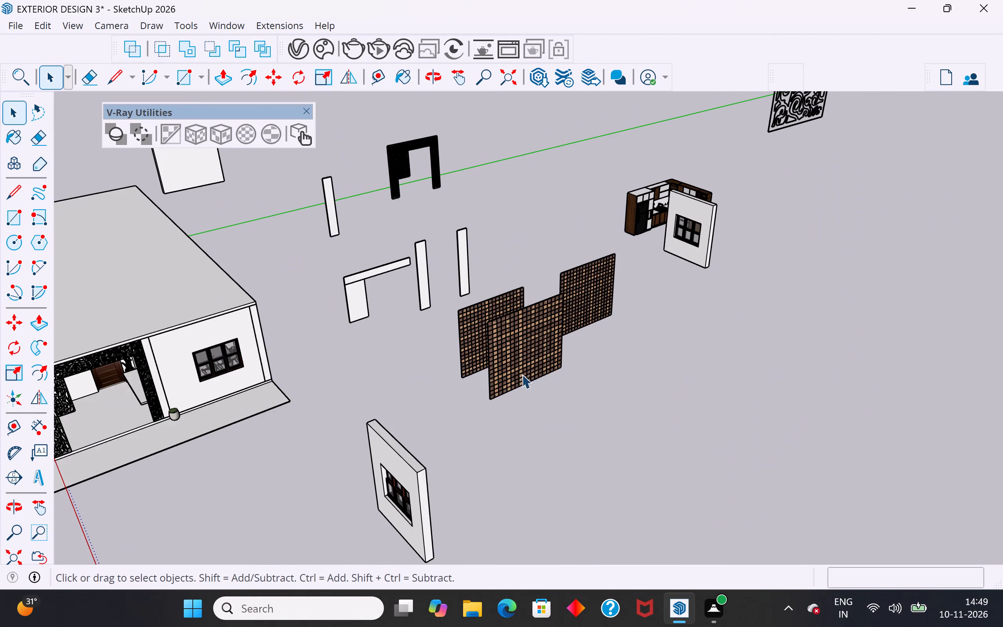
{"action": "scroll", "coordinate": [506, 199], "scroll_direction": "down", "scroll_amount": 3}
{"action": "middle_click_drag", "start_coordinate": [551, 370], "coordinate": [663, 395]}
{"action": "scroll", "coordinate": [493, 327], "scroll_direction": "up", "scroll_amount": 5}
{"action": "left_click", "coordinate": [577, 308]}
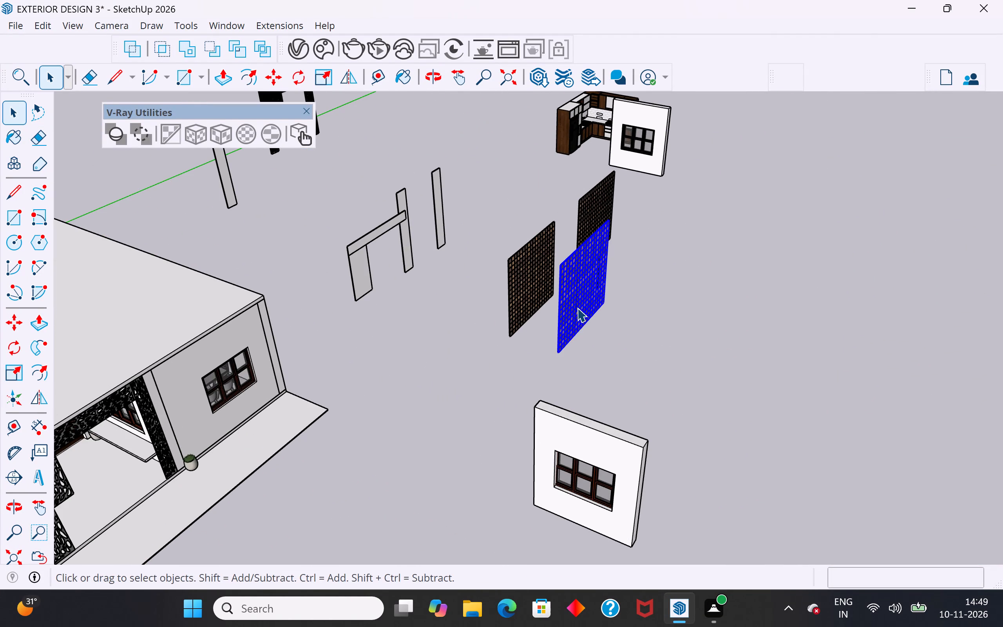
{"action": "key", "text": "m"}
{"action": "left_click", "coordinate": [559, 356]}
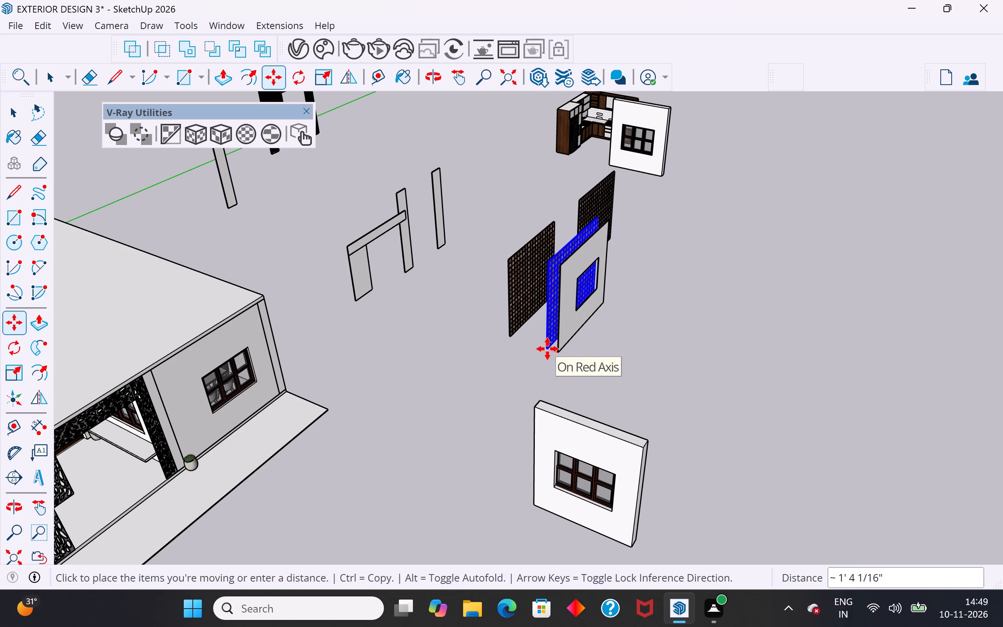
{"action": "left_click", "coordinate": [547, 349]}
{"action": "left_click", "coordinate": [20, 112]}
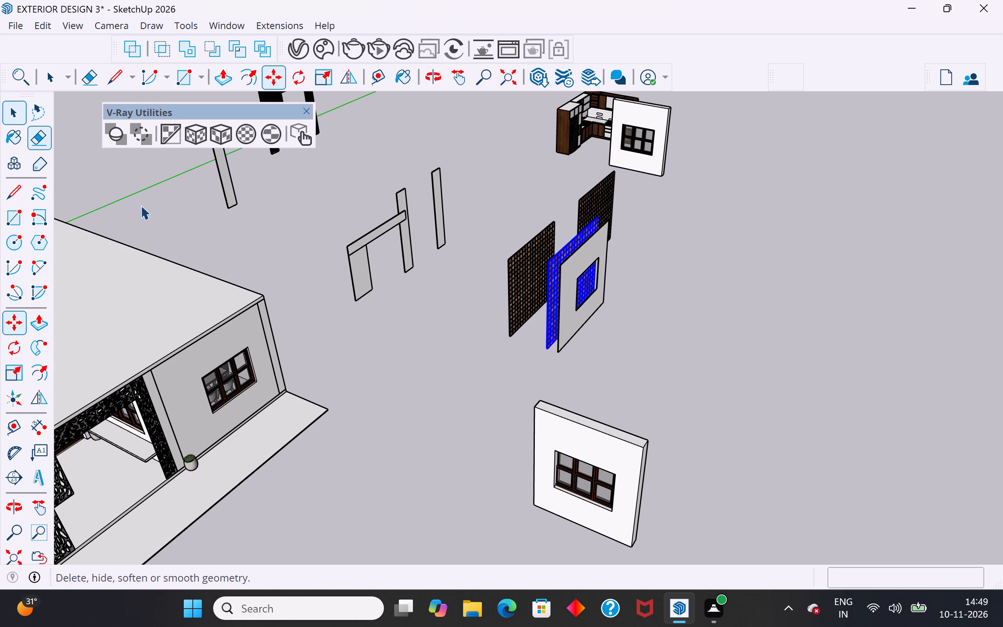
{"action": "left_click", "coordinate": [226, 249]}
Select the grouped wall face and display the Curic Face Knife tool.
{"action": "scroll", "coordinate": [551, 353], "scroll_direction": "up", "scroll_amount": 2}
{"action": "middle_click_drag", "start_coordinate": [582, 275], "coordinate": [561, 180]}
{"action": "scroll", "coordinate": [558, 212], "scroll_direction": "up", "scroll_amount": 7}
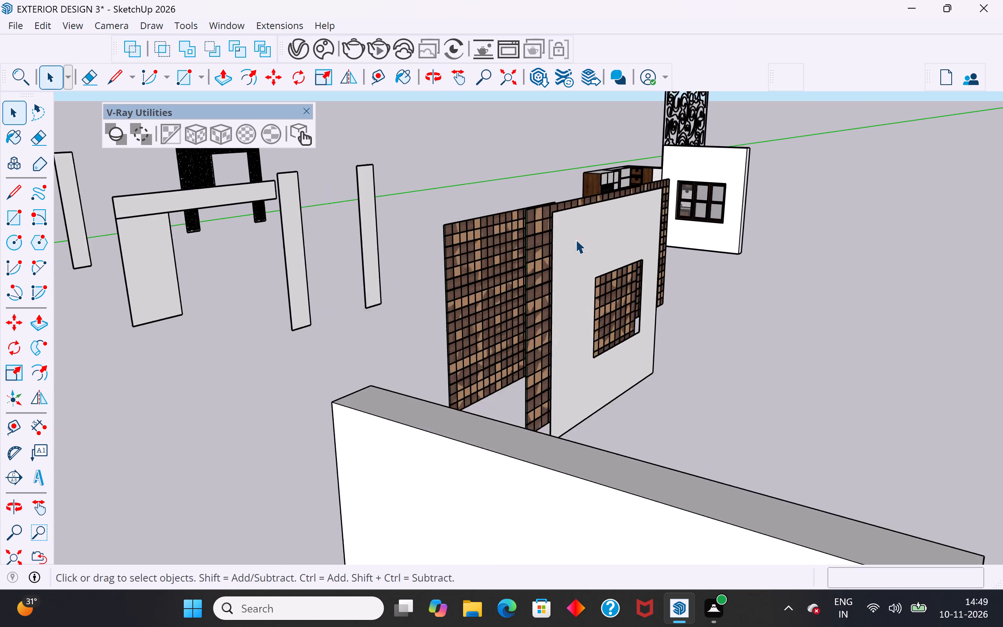
{"action": "middle_click_drag", "start_coordinate": [582, 257], "coordinate": [585, 284]}
{"action": "left_click", "coordinate": [585, 299]}
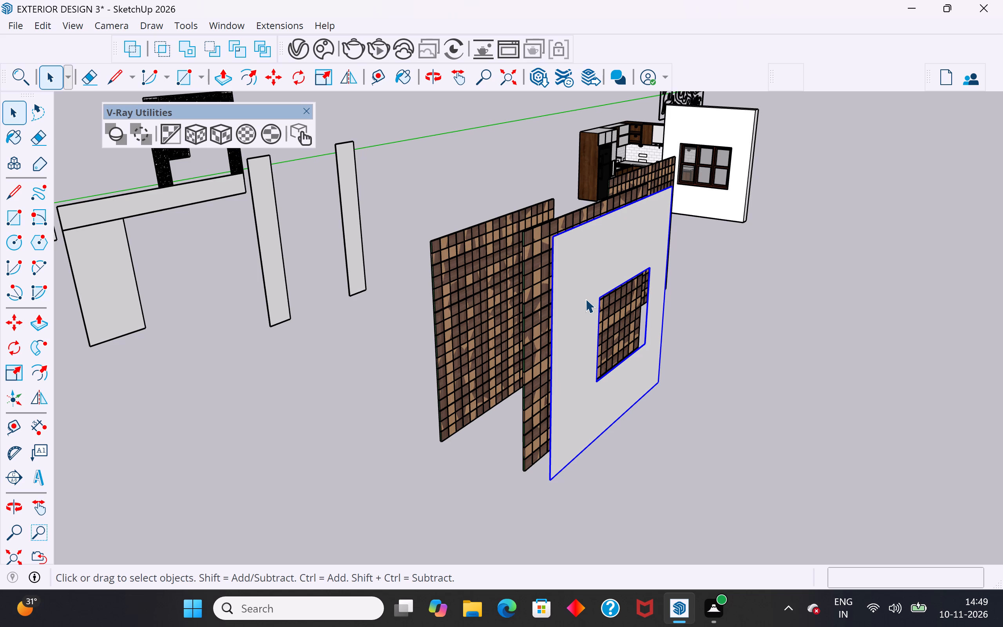
{"action": "right_click", "coordinate": [715, 21]}
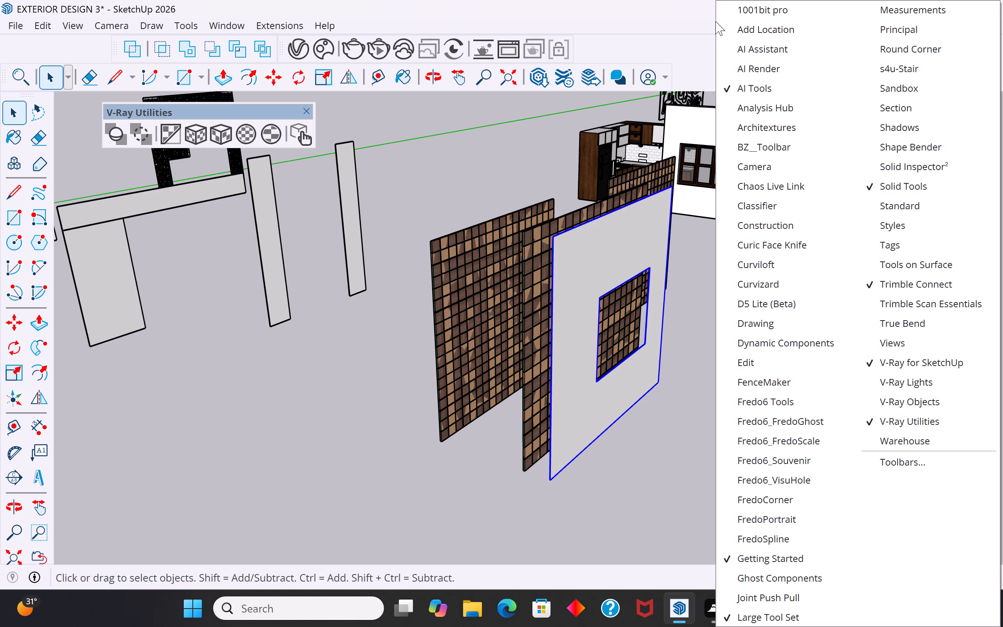
{"action": "left_click", "coordinate": [769, 244]}
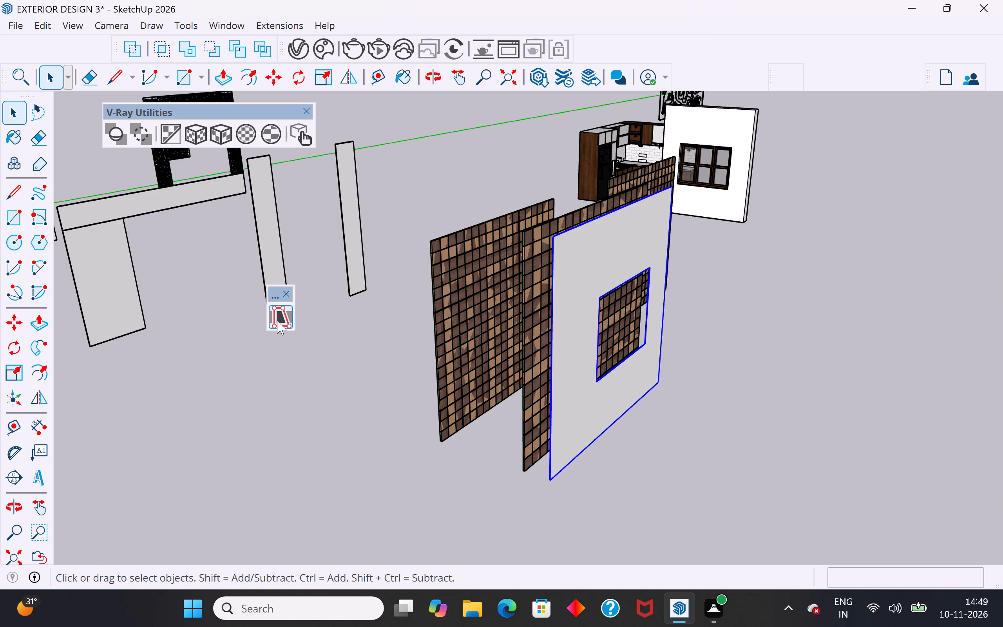
Examine the gap and alignment between the resized lattice copy and the wall face at their bottom corners.
{"action": "scroll", "coordinate": [623, 383], "scroll_direction": "down", "scroll_amount": 4}
{"action": "scroll", "coordinate": [553, 437], "scroll_direction": "up", "scroll_amount": 8}
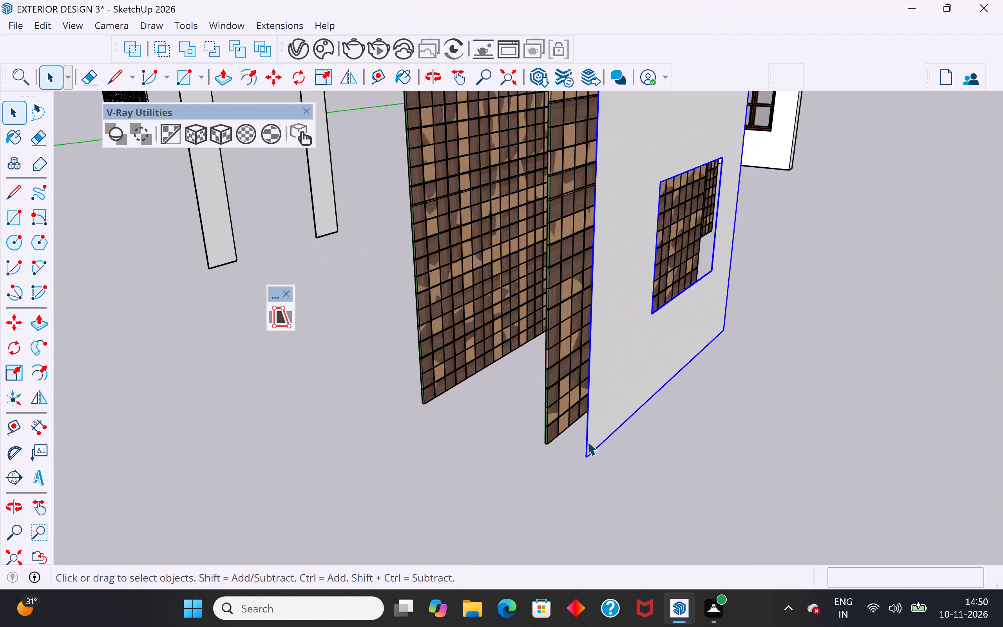
{"action": "scroll", "coordinate": [587, 441], "scroll_direction": "up", "scroll_amount": 5}
{"action": "middle_click_drag", "start_coordinate": [708, 442], "coordinate": [725, 442]}
{"action": "scroll", "coordinate": [855, 353], "scroll_direction": "down", "scroll_amount": 3}
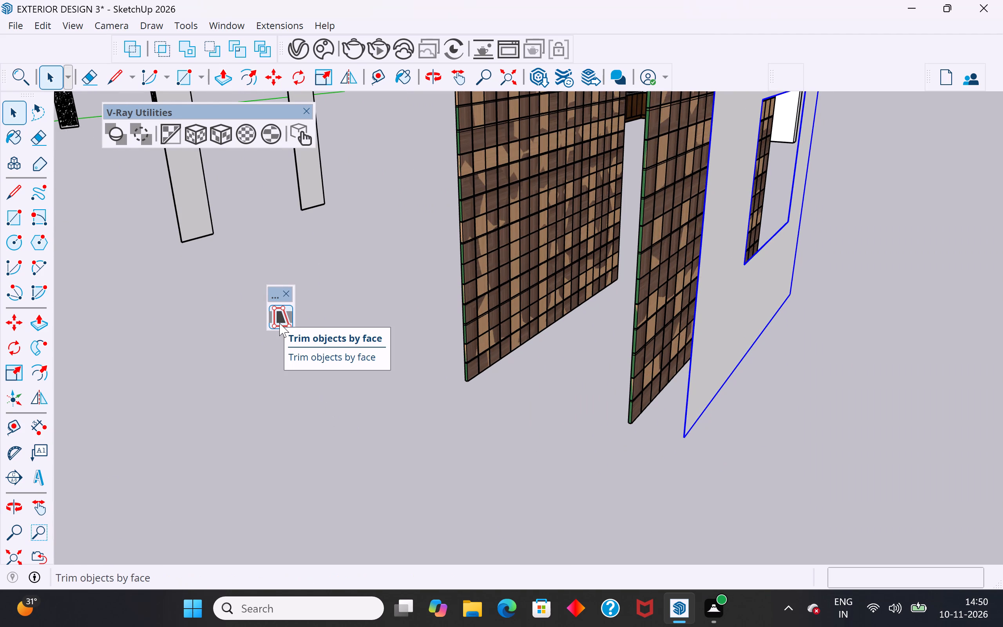
{"action": "scroll", "coordinate": [719, 334], "scroll_direction": "down", "scroll_amount": 4}
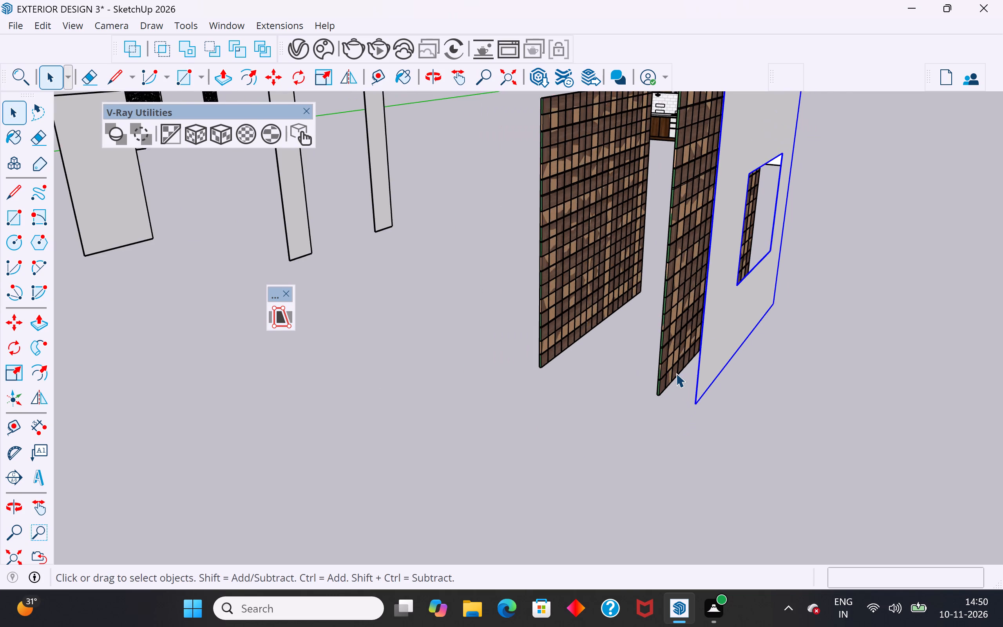
{"action": "scroll", "coordinate": [676, 373], "scroll_direction": "up", "scroll_amount": 5}
{"action": "scroll", "coordinate": [680, 379], "scroll_direction": "down", "scroll_amount": 5}
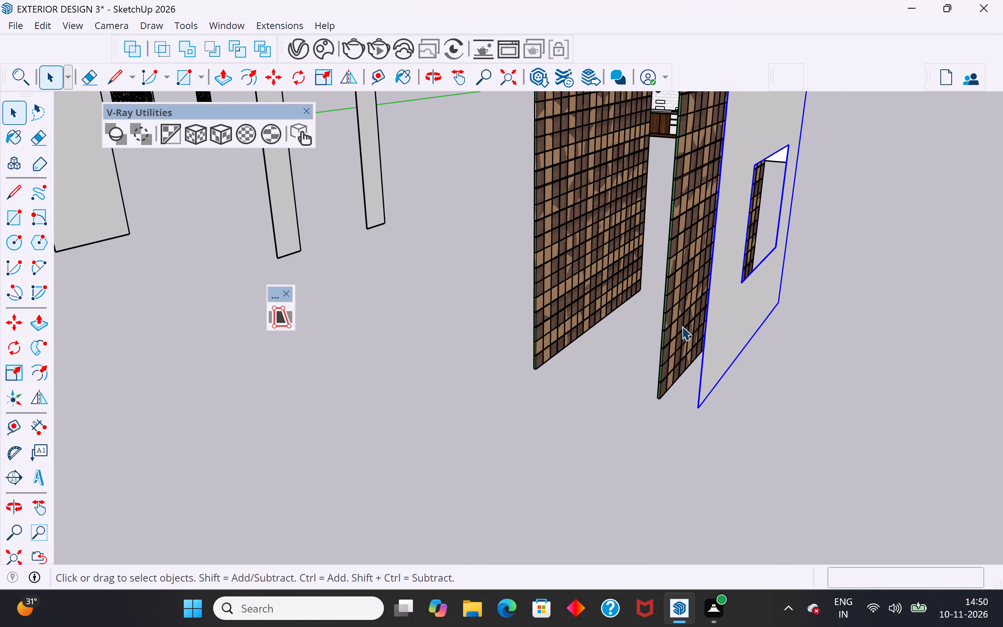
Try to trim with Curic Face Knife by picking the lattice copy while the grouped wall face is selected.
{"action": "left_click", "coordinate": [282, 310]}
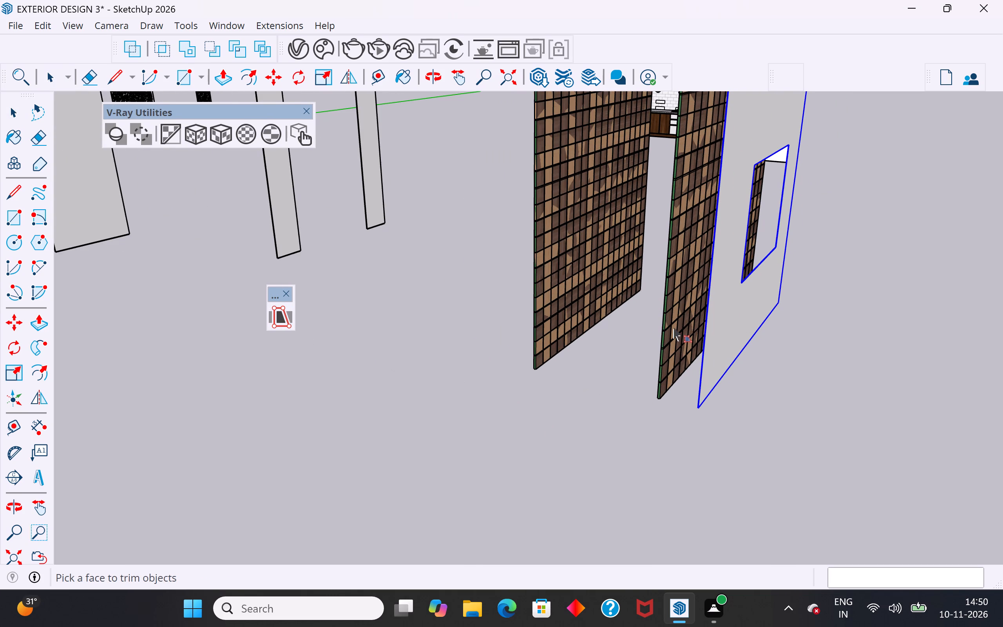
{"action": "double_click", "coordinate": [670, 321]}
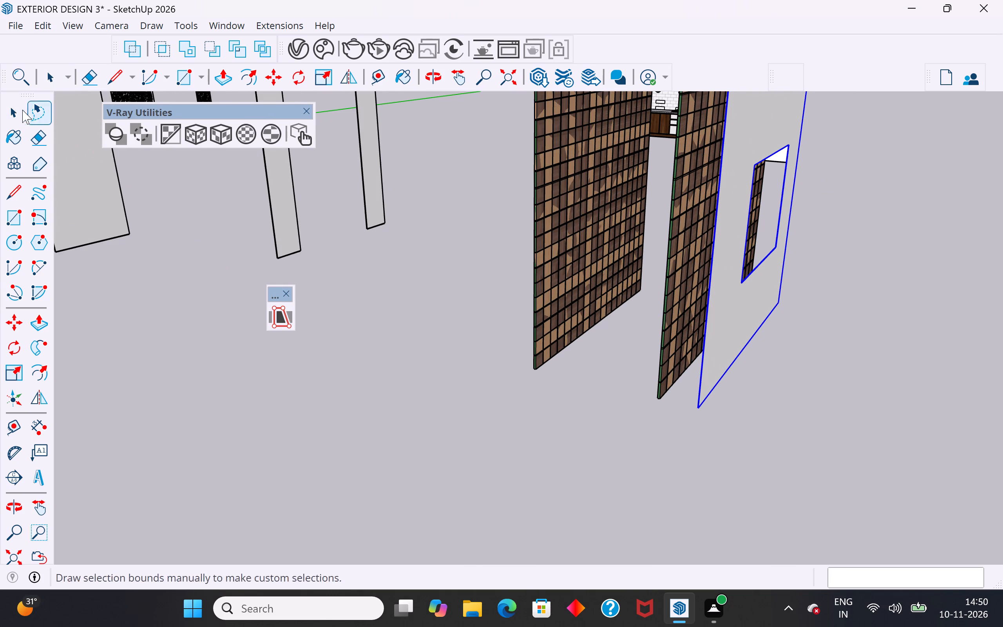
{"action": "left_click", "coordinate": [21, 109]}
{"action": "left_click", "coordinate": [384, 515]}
Select the lattice copy and trim it to the wall face and its window opening with Curic Face Knife.
{"action": "left_click", "coordinate": [660, 368]}
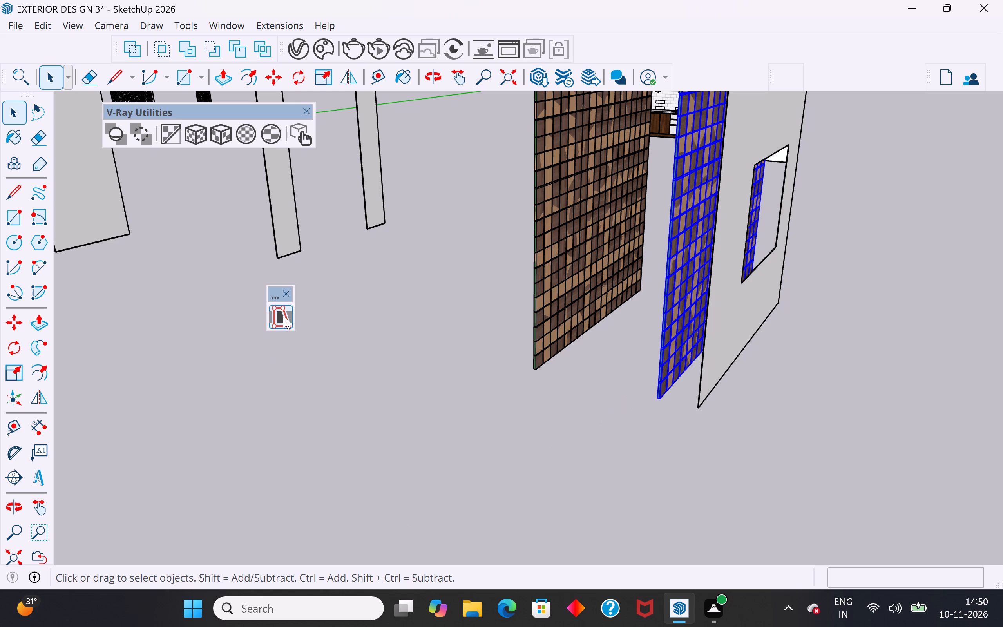
{"action": "left_click", "coordinate": [283, 315]}
{"action": "triple_click", "coordinate": [721, 335]}
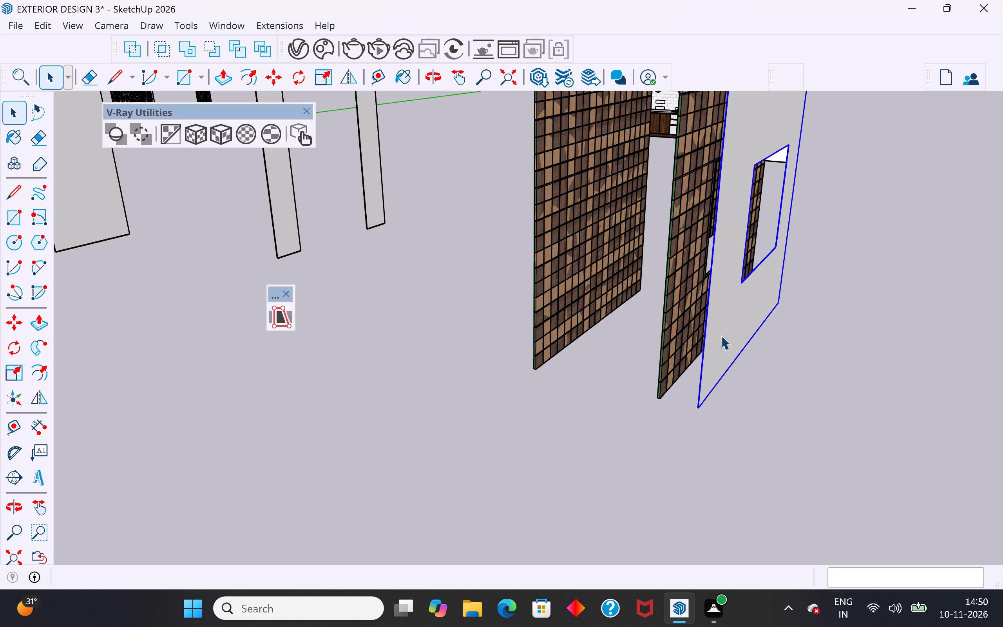
{"action": "scroll", "coordinate": [689, 449], "scroll_direction": "down", "scroll_amount": 11}
{"action": "left_click", "coordinate": [24, 112]}
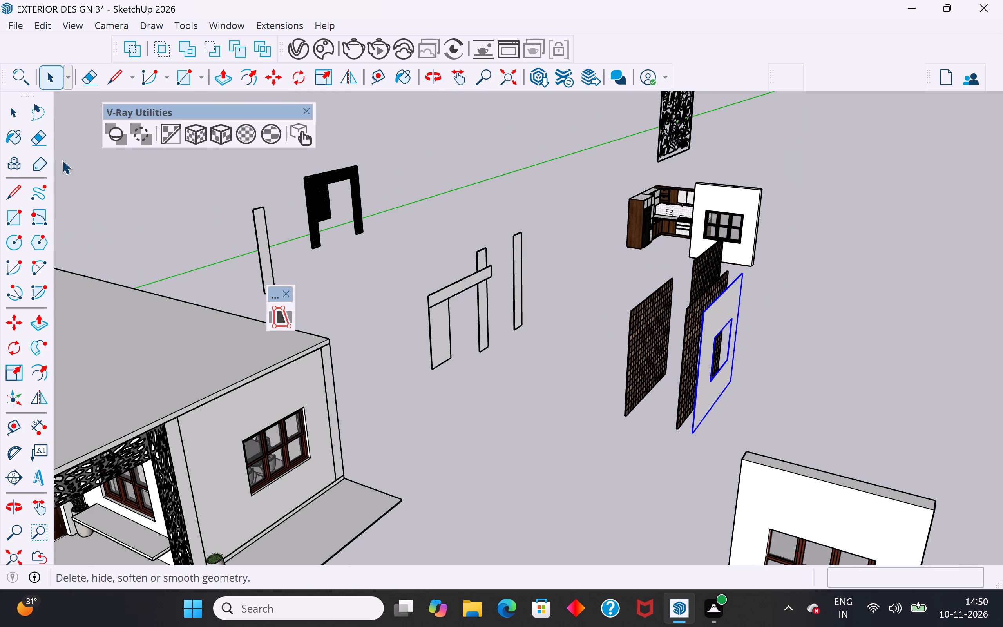
{"action": "left_click", "coordinate": [551, 424]}
Move the trimmed lattice about 36' 11/16" by its bottom corner onto the house's front wall beside the porch.
{"action": "scroll", "coordinate": [663, 379], "scroll_direction": "up", "scroll_amount": 4}
{"action": "middle_click_drag", "start_coordinate": [710, 412], "coordinate": [489, 410]}
{"action": "scroll", "coordinate": [622, 371], "scroll_direction": "down", "scroll_amount": 3}
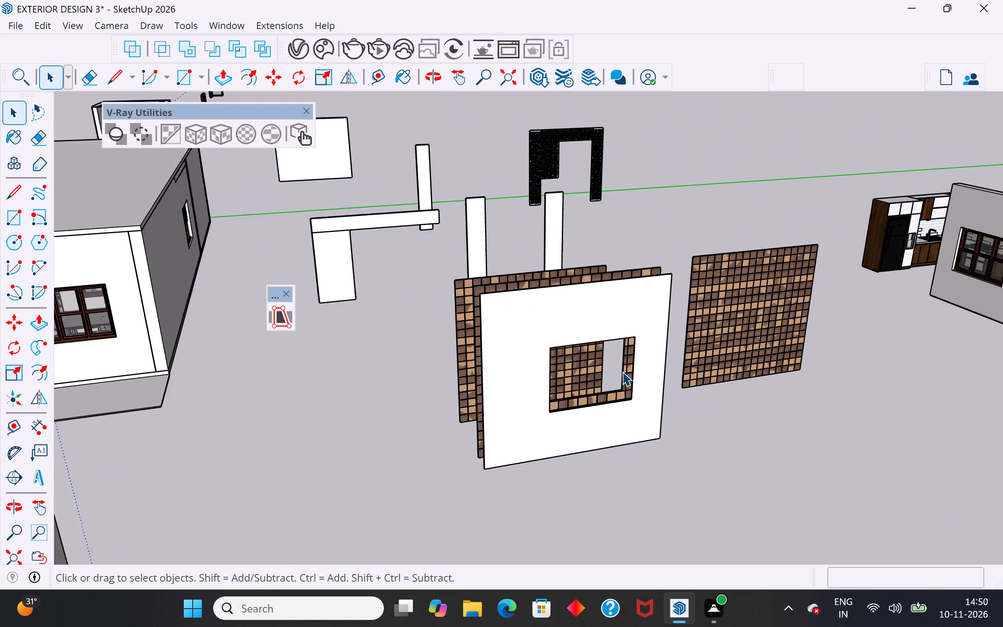
{"action": "scroll", "coordinate": [622, 371], "scroll_direction": "down", "scroll_amount": 1}
{"action": "left_click", "coordinate": [504, 402]}
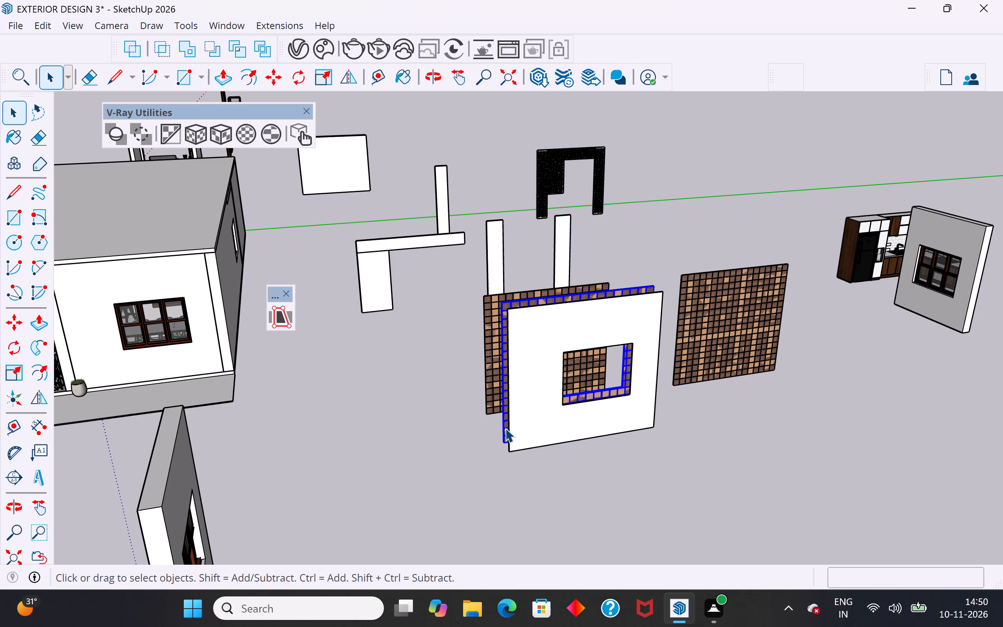
{"action": "key", "text": "m"}
{"action": "left_click", "coordinate": [499, 449]}
{"action": "scroll", "coordinate": [880, 354], "scroll_direction": "down", "scroll_amount": 5}
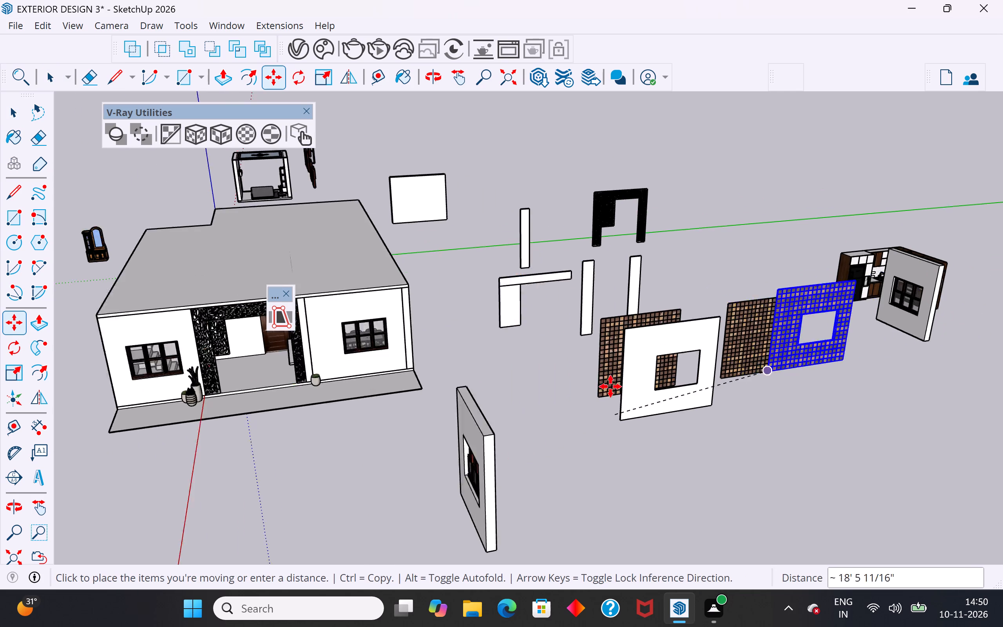
{"action": "scroll", "coordinate": [340, 381], "scroll_direction": "up", "scroll_amount": 7}
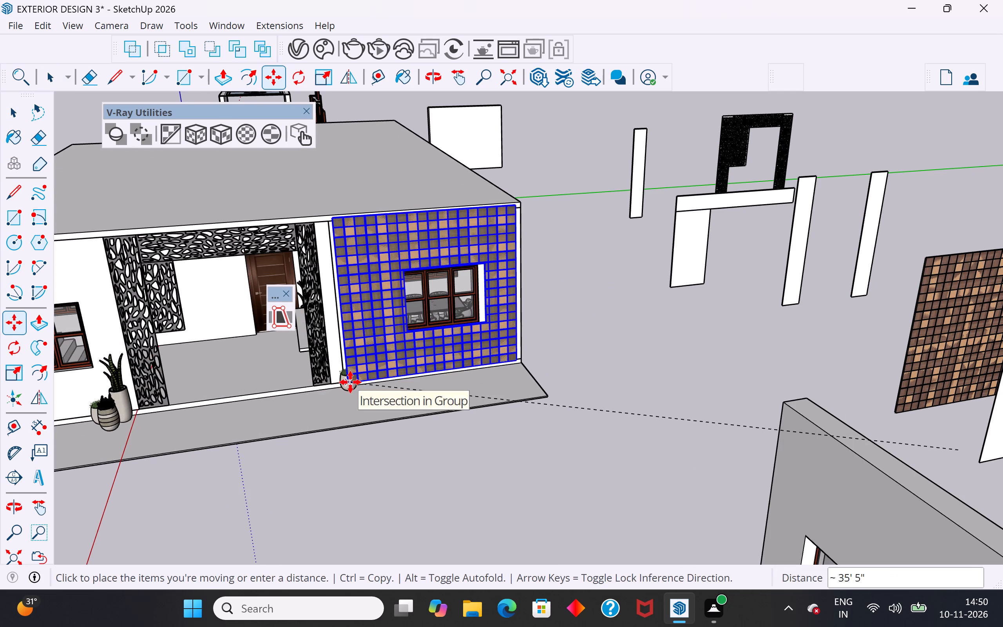
{"action": "left_click", "coordinate": [341, 384]}
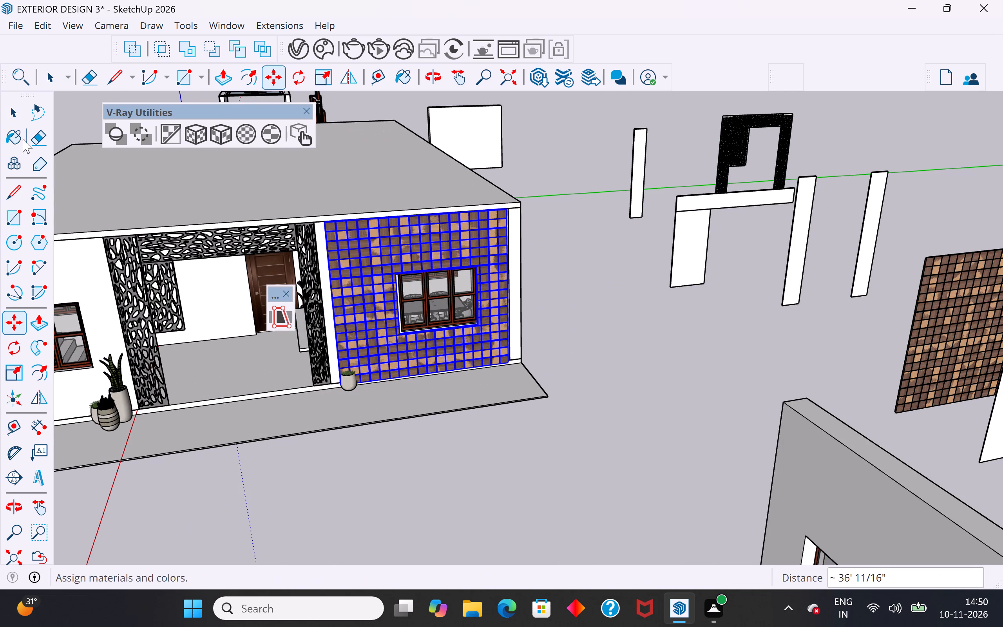
{"action": "left_click", "coordinate": [14, 121]}
{"action": "left_click", "coordinate": [300, 430]}
Move the lattice about 6 5/8" so its upper corner meets the upper corner of the wall face at the house's outer end.
{"action": "middle_click_drag", "start_coordinate": [539, 436], "coordinate": [487, 406]}
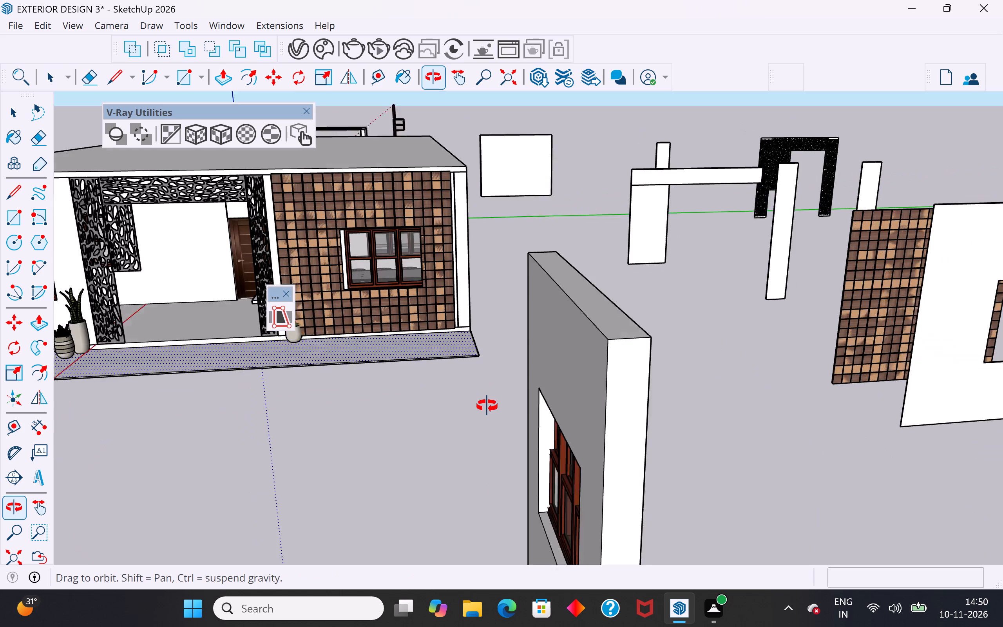
{"action": "middle_click_drag", "start_coordinate": [487, 406], "coordinate": [497, 457]}
{"action": "scroll", "coordinate": [438, 319], "scroll_direction": "up", "scroll_amount": 9}
{"action": "middle_click_drag", "start_coordinate": [369, 401], "coordinate": [476, 381]}
{"action": "scroll", "coordinate": [525, 357], "scroll_direction": "up", "scroll_amount": 8}
{"action": "middle_click_drag", "start_coordinate": [558, 387], "coordinate": [599, 386]}
{"action": "scroll", "coordinate": [570, 417], "scroll_direction": "down", "scroll_amount": 5}
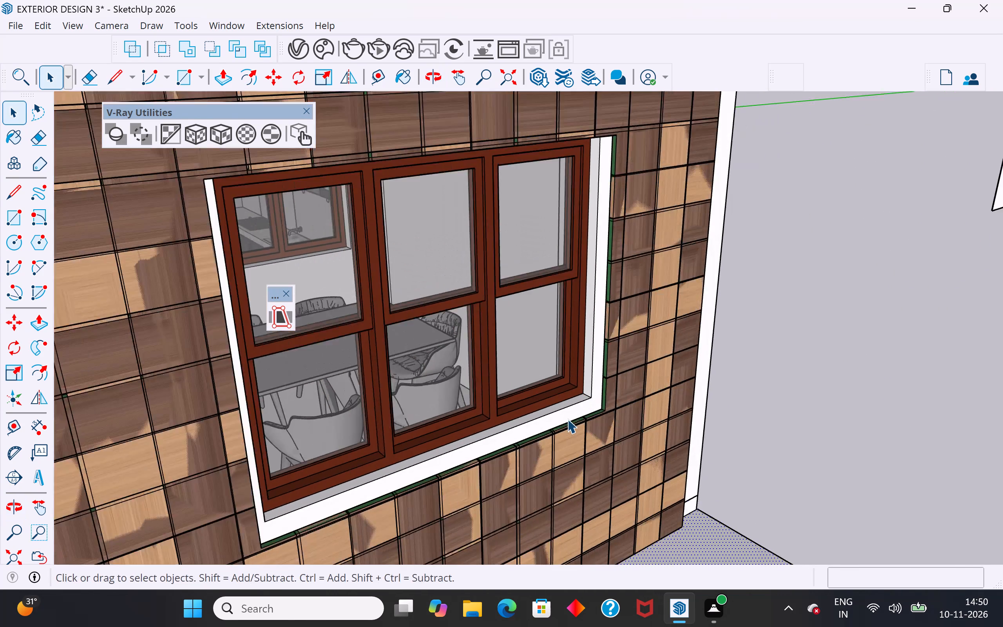
{"action": "middle_click_drag", "start_coordinate": [576, 410], "coordinate": [428, 527]}
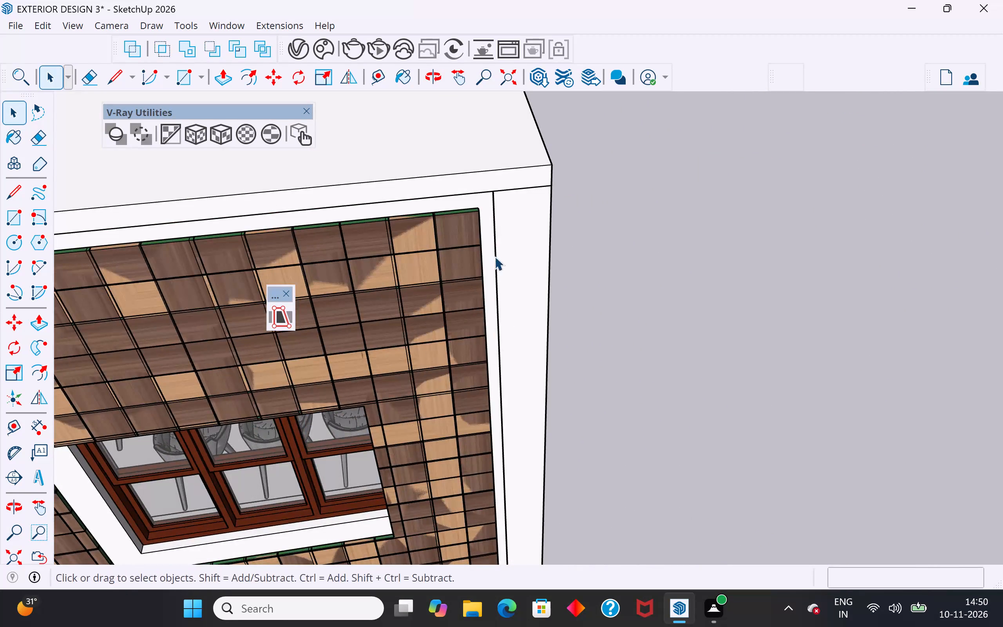
{"action": "scroll", "coordinate": [494, 256], "scroll_direction": "down", "scroll_amount": 1}
{"action": "middle_click_drag", "start_coordinate": [491, 266], "coordinate": [418, 325]}
{"action": "scroll", "coordinate": [570, 316], "scroll_direction": "down", "scroll_amount": 5}
{"action": "middle_click_drag", "start_coordinate": [568, 345], "coordinate": [419, 340]}
{"action": "scroll", "coordinate": [465, 379], "scroll_direction": "up", "scroll_amount": 1}
{"action": "left_click", "coordinate": [407, 274]}
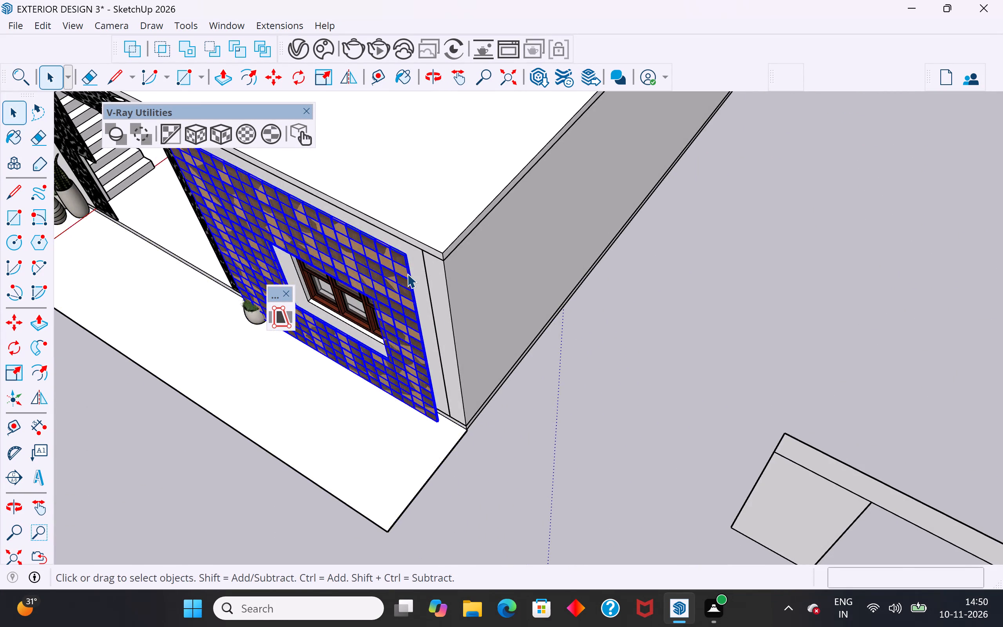
{"action": "scroll", "coordinate": [407, 274], "scroll_direction": "up", "scroll_amount": 6}
{"action": "key", "text": "m"}
{"action": "scroll", "coordinate": [405, 220], "scroll_direction": "up", "scroll_amount": 8}
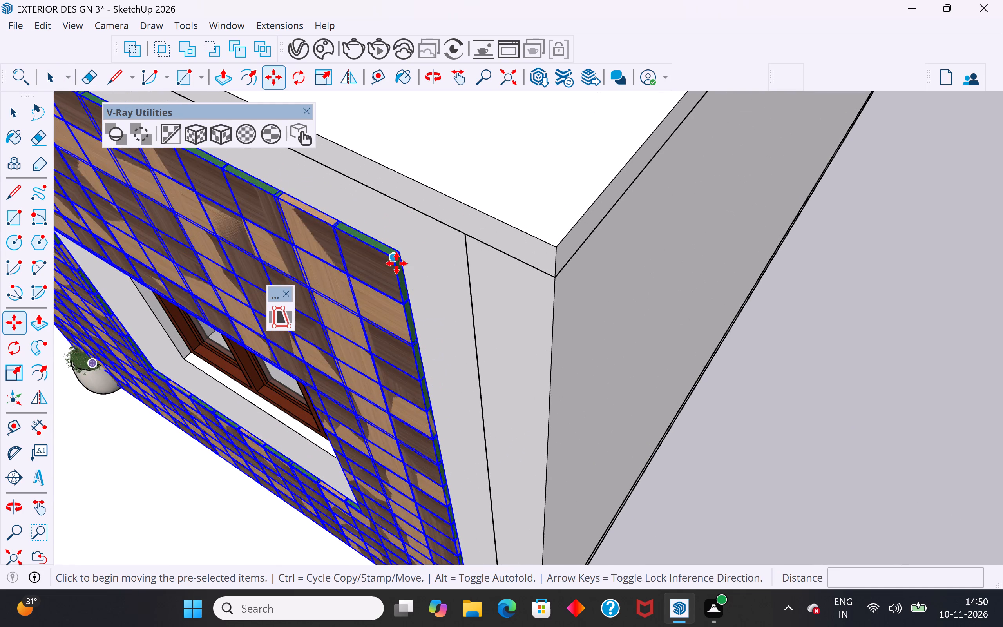
{"action": "left_click", "coordinate": [406, 249]}
{"action": "left_click", "coordinate": [467, 236]}
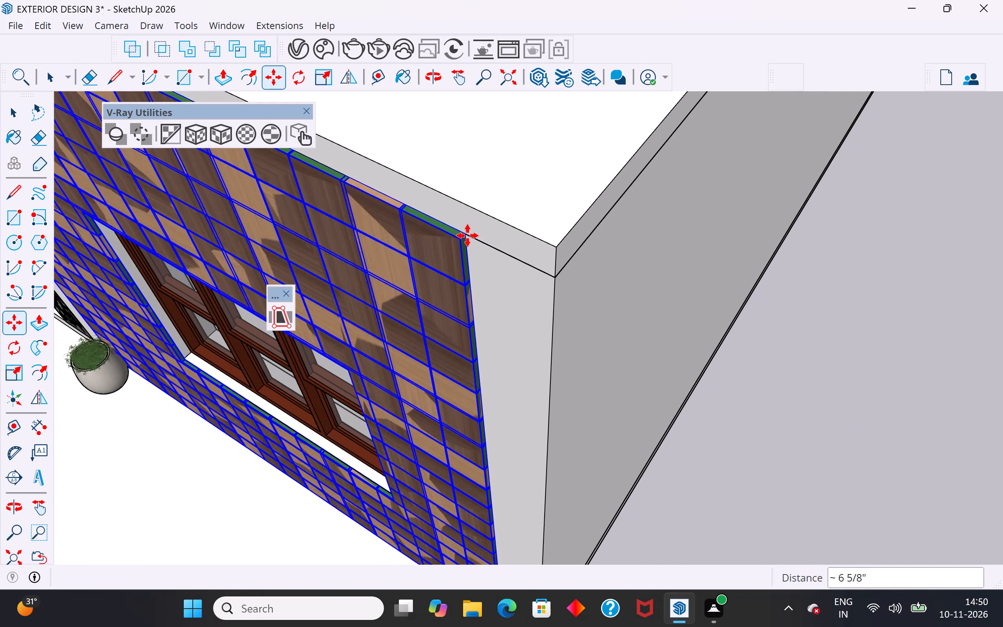
Examine how the placed lattice sits on the front wall, around its window and against the rest of the facade.
{"action": "scroll", "coordinate": [519, 297], "scroll_direction": "down", "scroll_amount": 6}
{"action": "middle_click_drag", "start_coordinate": [521, 321], "coordinate": [718, 132]}
{"action": "scroll", "coordinate": [719, 132], "scroll_direction": "up", "scroll_amount": 1}
{"action": "scroll", "coordinate": [712, 208], "scroll_direction": "down", "scroll_amount": 6}
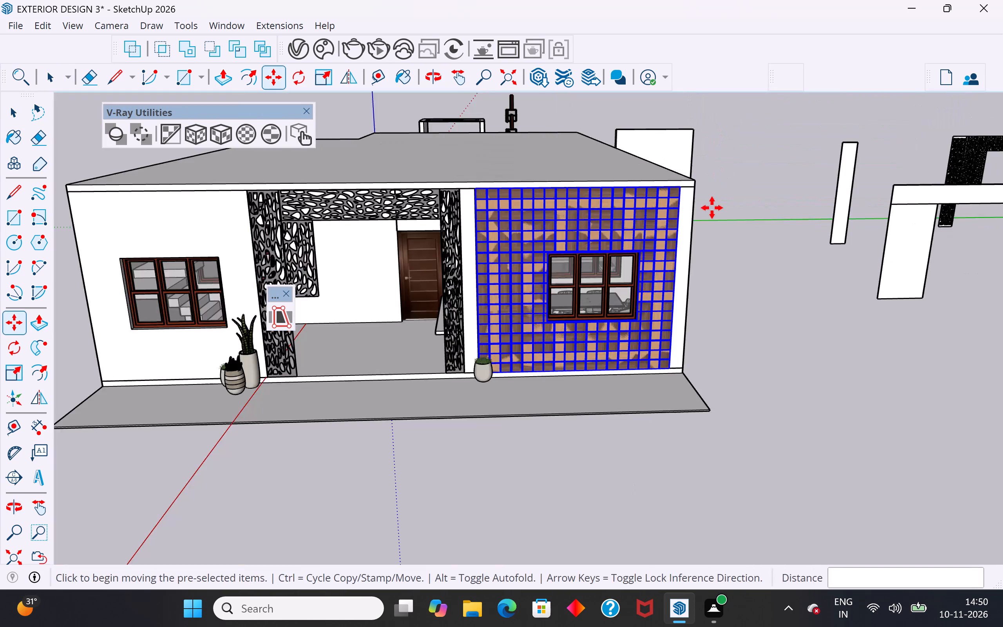
{"action": "scroll", "coordinate": [712, 208], "scroll_direction": "down", "scroll_amount": 3}
{"action": "middle_click_drag", "start_coordinate": [670, 288], "coordinate": [690, 275]}
{"action": "left_click", "coordinate": [16, 110]}
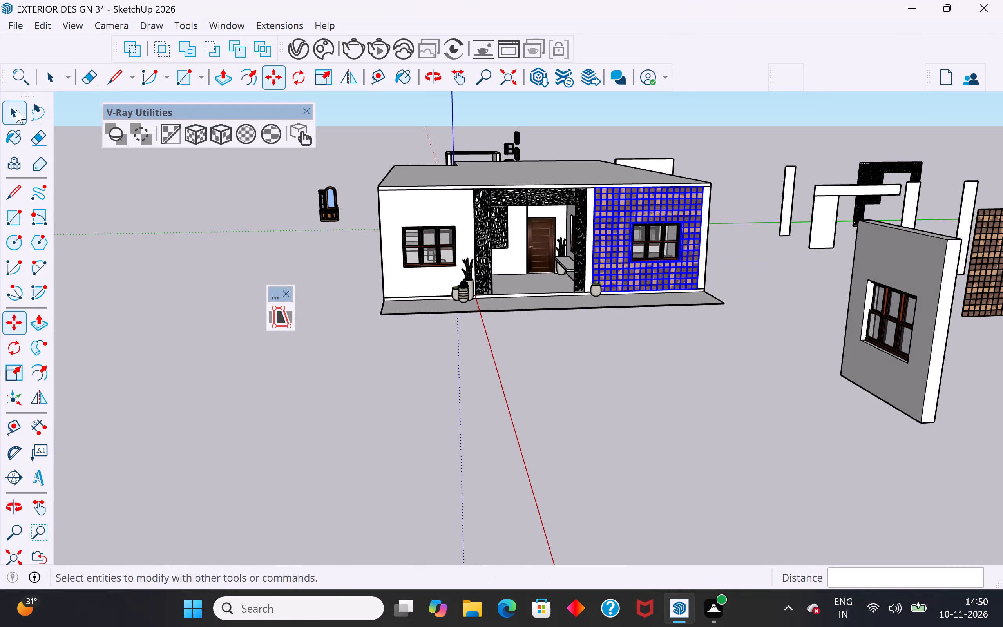
{"action": "left_click", "coordinate": [131, 279]}
{"action": "scroll", "coordinate": [821, 263], "scroll_direction": "up", "scroll_amount": 7}
{"action": "middle_click_drag", "start_coordinate": [591, 287], "coordinate": [606, 277]}
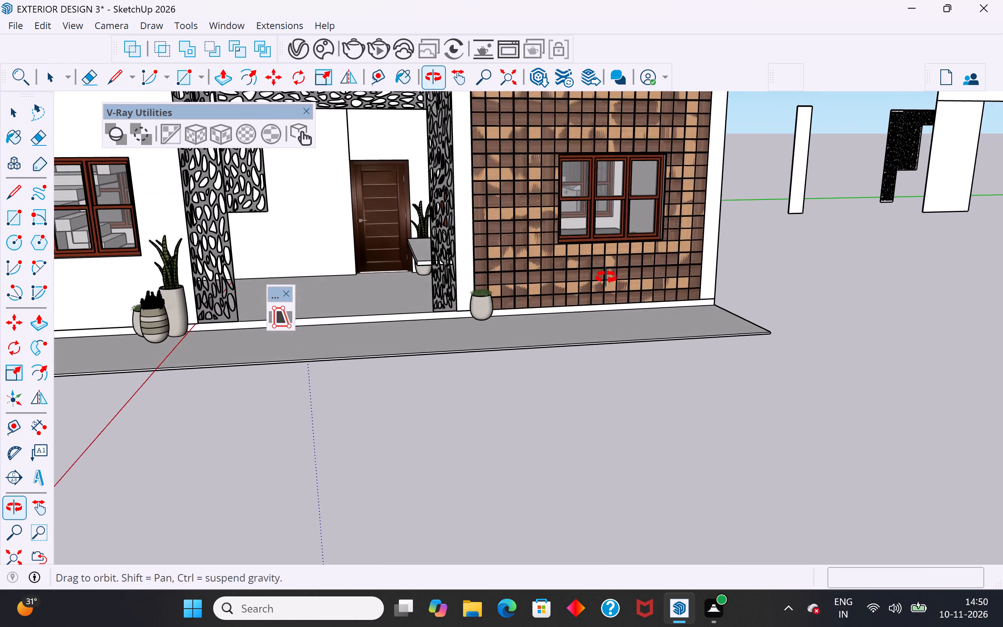
{"action": "middle_click_drag", "start_coordinate": [606, 277], "coordinate": [540, 297]}
{"action": "middle_click_drag", "start_coordinate": [596, 270], "coordinate": [619, 283]}
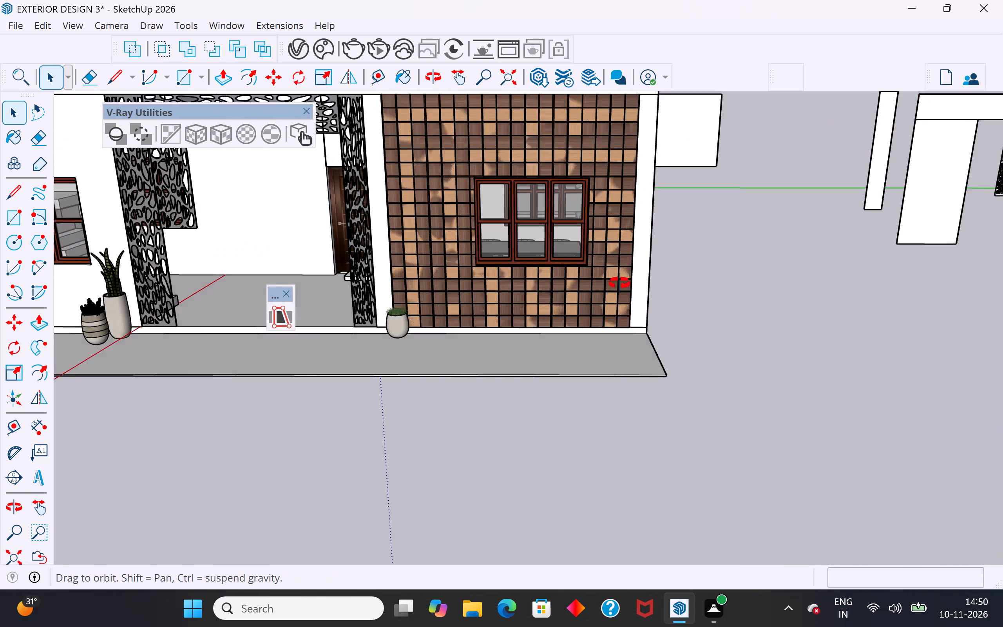
{"action": "middle_click_drag", "start_coordinate": [619, 283], "coordinate": [756, 302]}
{"action": "scroll", "coordinate": [741, 317], "scroll_direction": "down", "scroll_amount": 2}
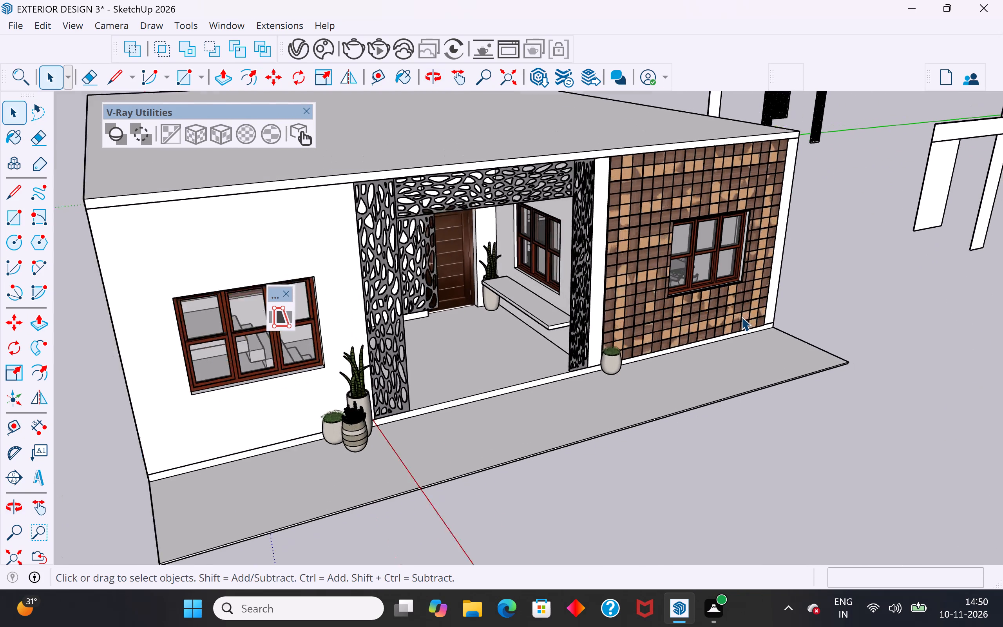
{"action": "scroll", "coordinate": [741, 317], "scroll_direction": "down", "scroll_amount": 2}
Copy the lattice about 23' 1" along the green axis onto the front wall on the other side of the porch.
{"action": "key", "text": "m"}
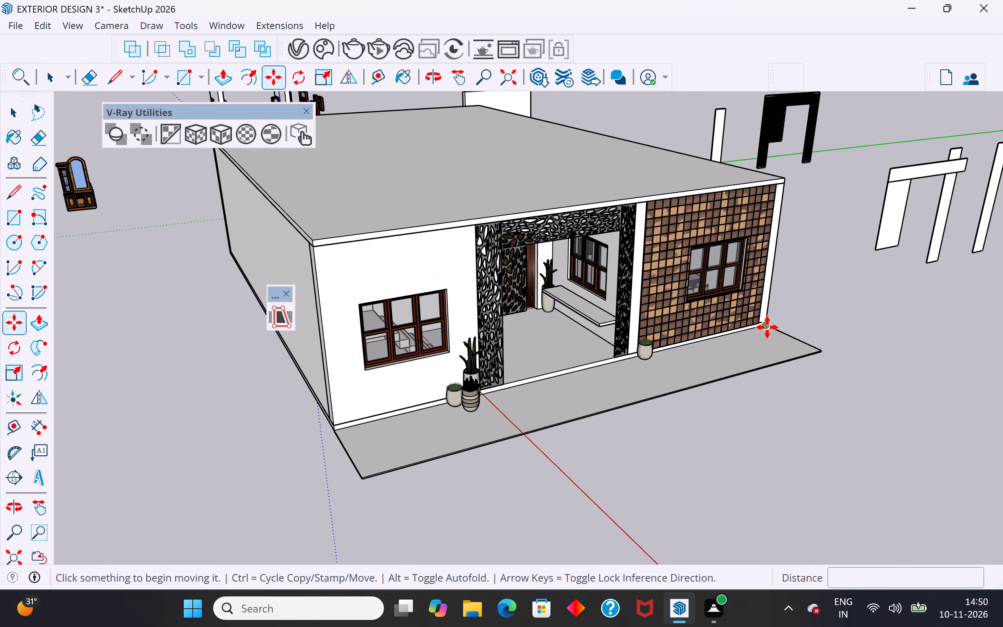
{"action": "left_click", "coordinate": [759, 329], "text": "ctrl"}
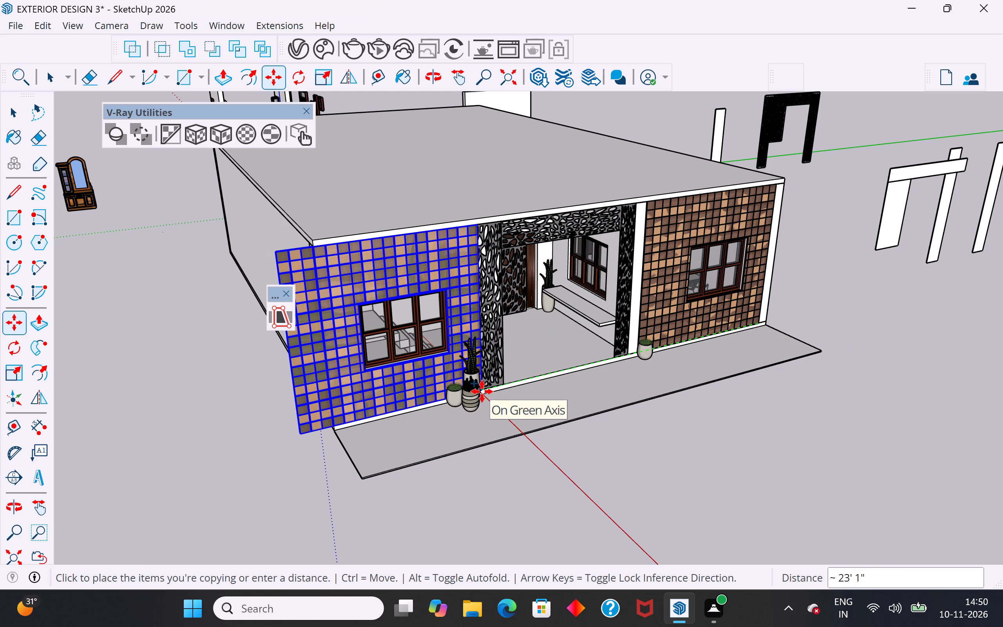
{"action": "left_click", "coordinate": [482, 391]}
Shift the new lattice copy so its upper corner meets the front wall's upper corner beside the perforated porch screen.
{"action": "middle_click_drag", "start_coordinate": [613, 422], "coordinate": [562, 435]}
{"action": "scroll", "coordinate": [562, 435], "scroll_direction": "down", "scroll_amount": 4}
{"action": "scroll", "coordinate": [441, 308], "scroll_direction": "up", "scroll_amount": 13}
{"action": "middle_click_drag", "start_coordinate": [493, 328], "coordinate": [340, 292]}
{"action": "left_click", "coordinate": [353, 219]}
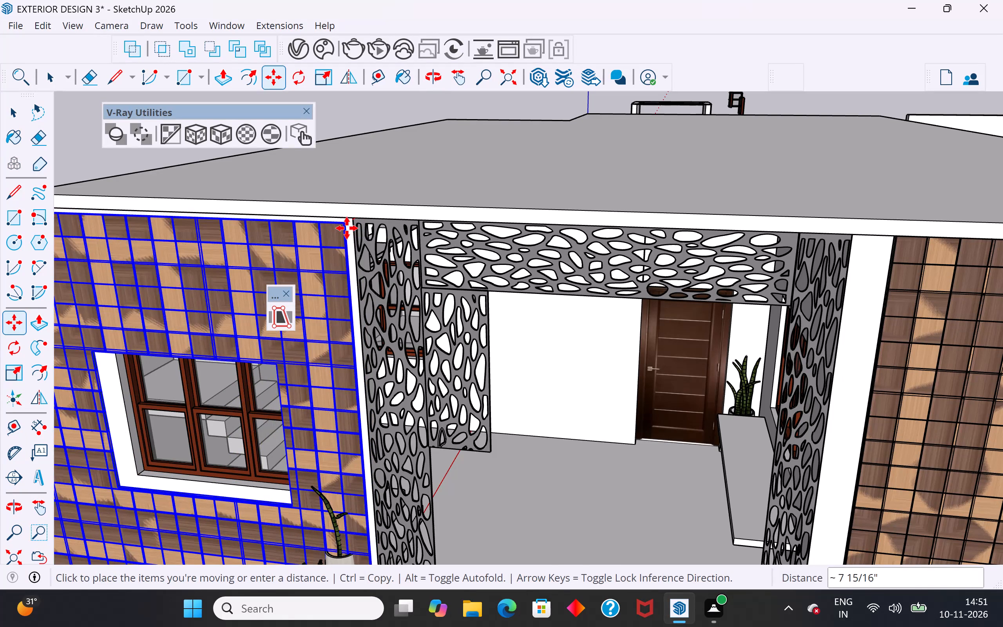
{"action": "left_click", "coordinate": [351, 221]}
{"action": "scroll", "coordinate": [364, 223], "scroll_direction": "up", "scroll_amount": 4}
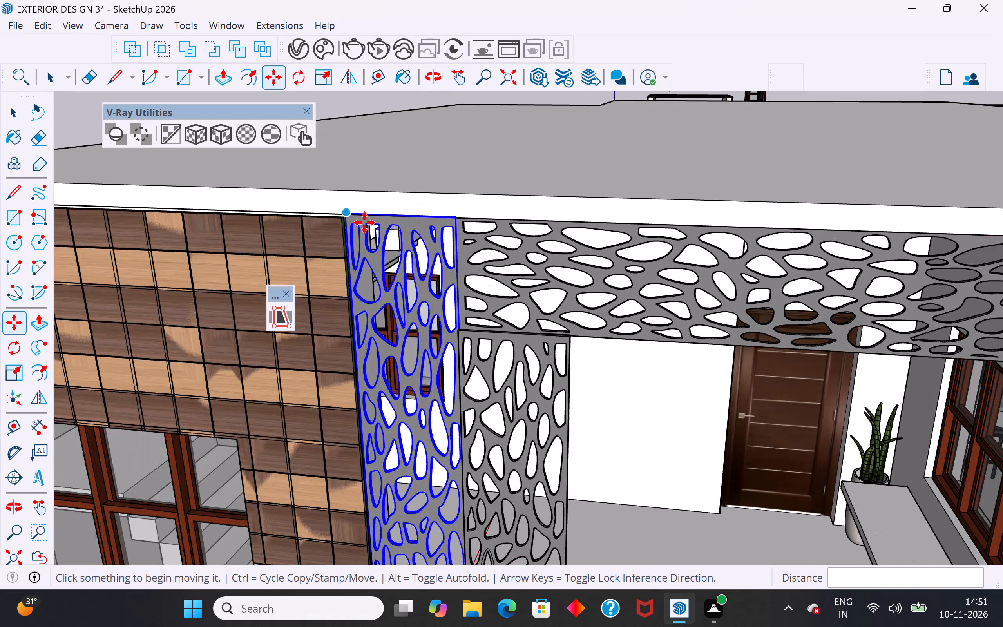
{"action": "scroll", "coordinate": [364, 223], "scroll_direction": "up", "scroll_amount": 14}
{"action": "left_click", "coordinate": [309, 234]}
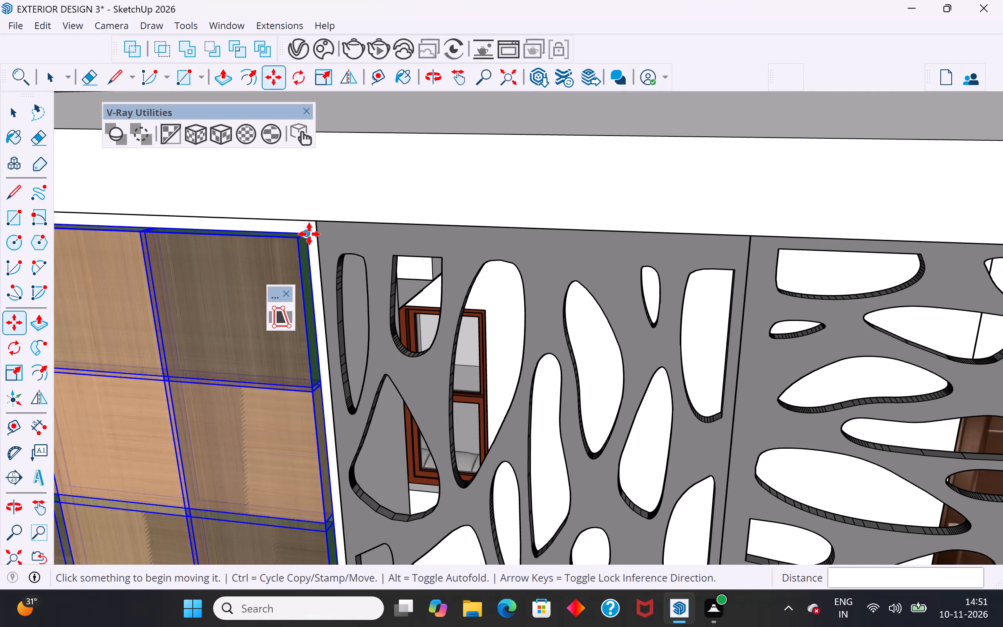
{"action": "left_click", "coordinate": [317, 228]}
{"action": "scroll", "coordinate": [433, 279], "scroll_direction": "down", "scroll_amount": 16}
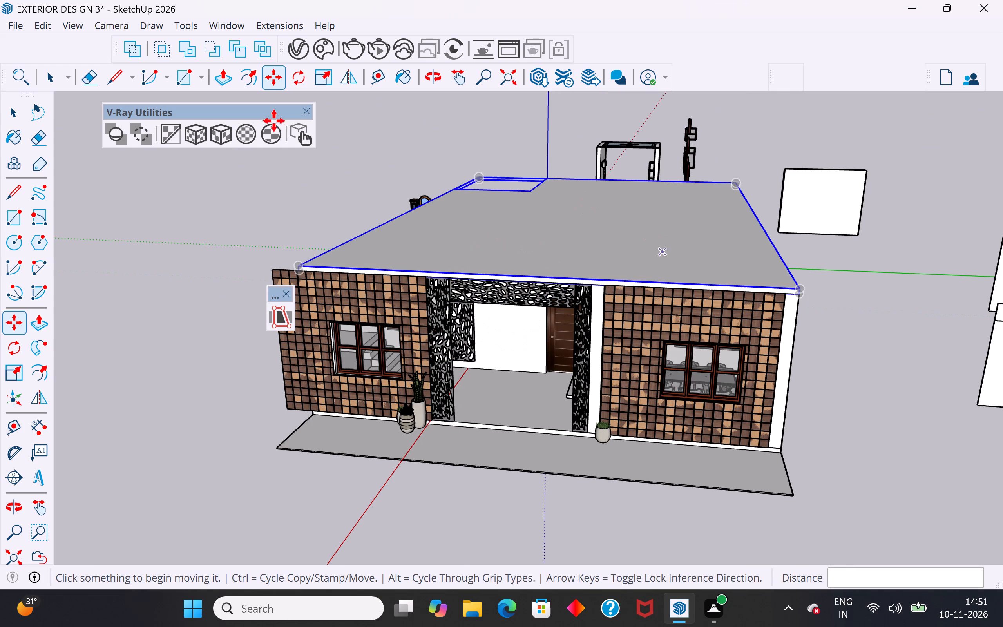
{"action": "left_click", "coordinate": [18, 116]}
{"action": "left_click", "coordinate": [123, 272]}
Move the original placed lattice about 3/8" so its upper porch-side corner meets the wall face's edge line.
{"action": "scroll", "coordinate": [633, 384], "scroll_direction": "up", "scroll_amount": 3}
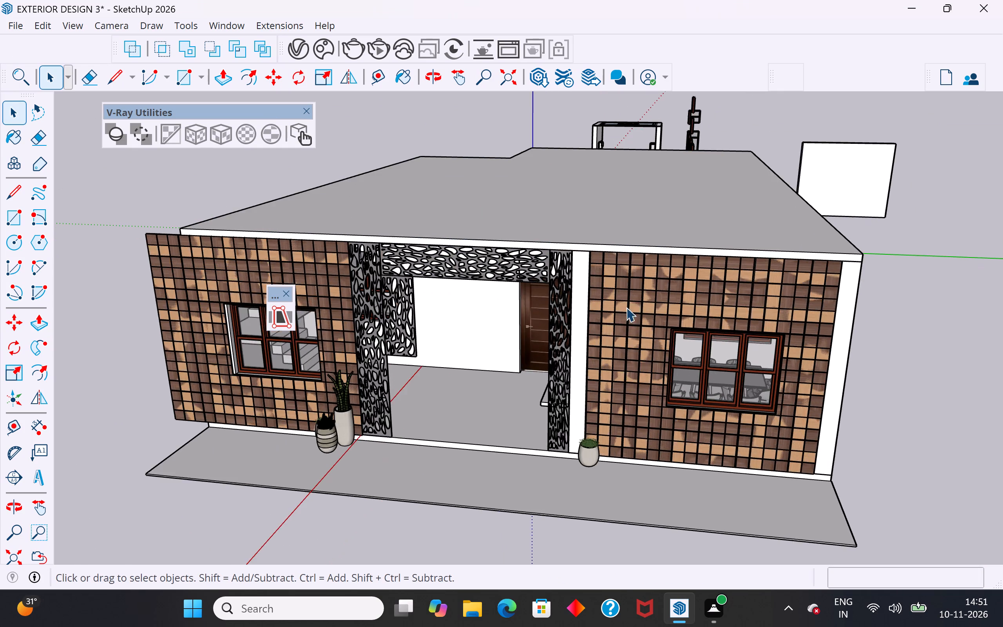
{"action": "middle_click_drag", "start_coordinate": [627, 307], "coordinate": [757, 368]}
{"action": "scroll", "coordinate": [712, 298], "scroll_direction": "up", "scroll_amount": 16}
{"action": "middle_click_drag", "start_coordinate": [729, 304], "coordinate": [784, 210]}
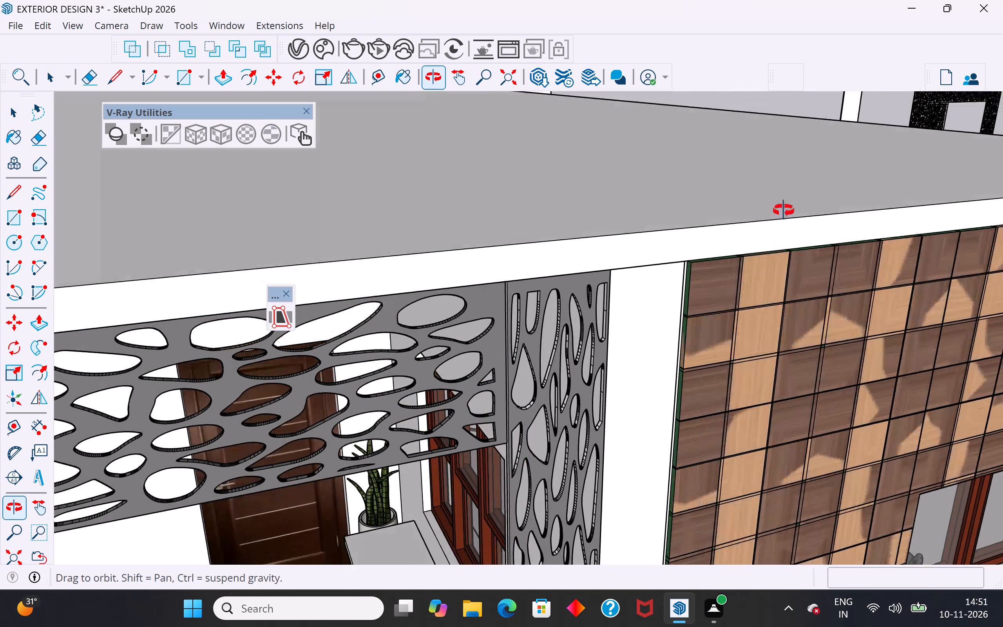
{"action": "middle_click_drag", "start_coordinate": [784, 210], "coordinate": [797, 159]}
{"action": "scroll", "coordinate": [714, 231], "scroll_direction": "up", "scroll_amount": 9}
{"action": "left_click", "coordinate": [672, 299]}
{"action": "scroll", "coordinate": [621, 272], "scroll_direction": "up", "scroll_amount": 7}
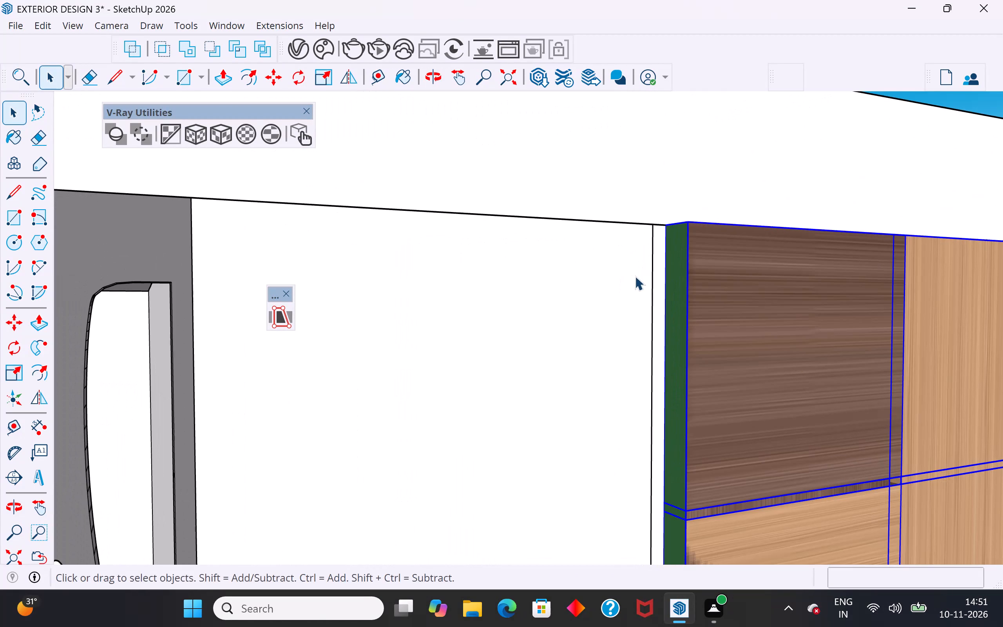
{"action": "key", "text": "m"}
{"action": "left_click", "coordinate": [663, 229]}
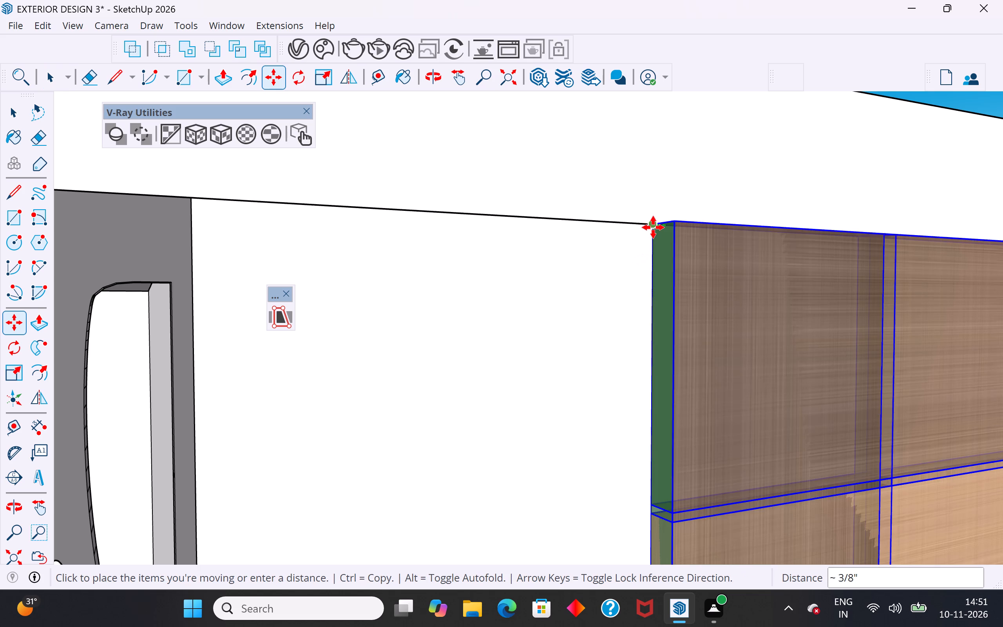
{"action": "left_click", "coordinate": [653, 227]}
{"action": "scroll", "coordinate": [610, 242], "scroll_direction": "down", "scroll_amount": 20}
{"action": "scroll", "coordinate": [610, 242], "scroll_direction": "down", "scroll_amount": 5}
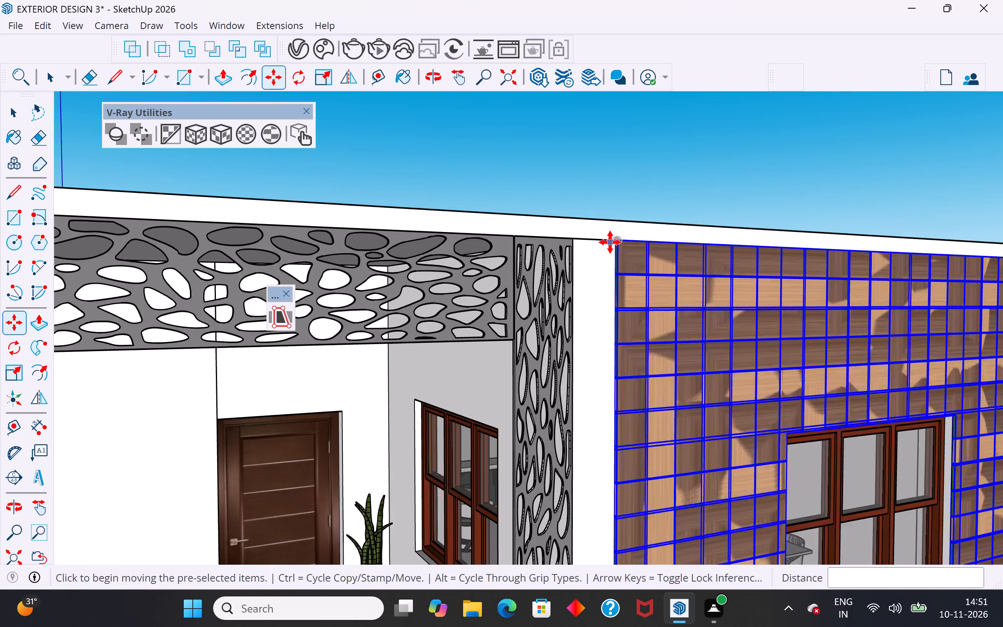
{"action": "scroll", "coordinate": [610, 242], "scroll_direction": "down", "scroll_amount": 15}
{"action": "left_click", "coordinate": [2, 119]}
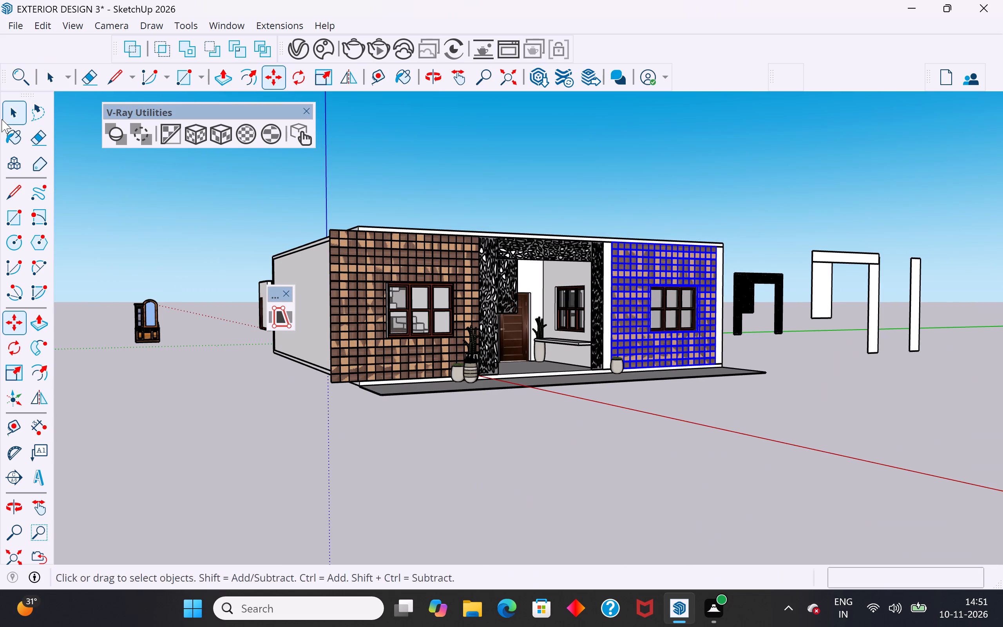
{"action": "left_click", "coordinate": [81, 172]}
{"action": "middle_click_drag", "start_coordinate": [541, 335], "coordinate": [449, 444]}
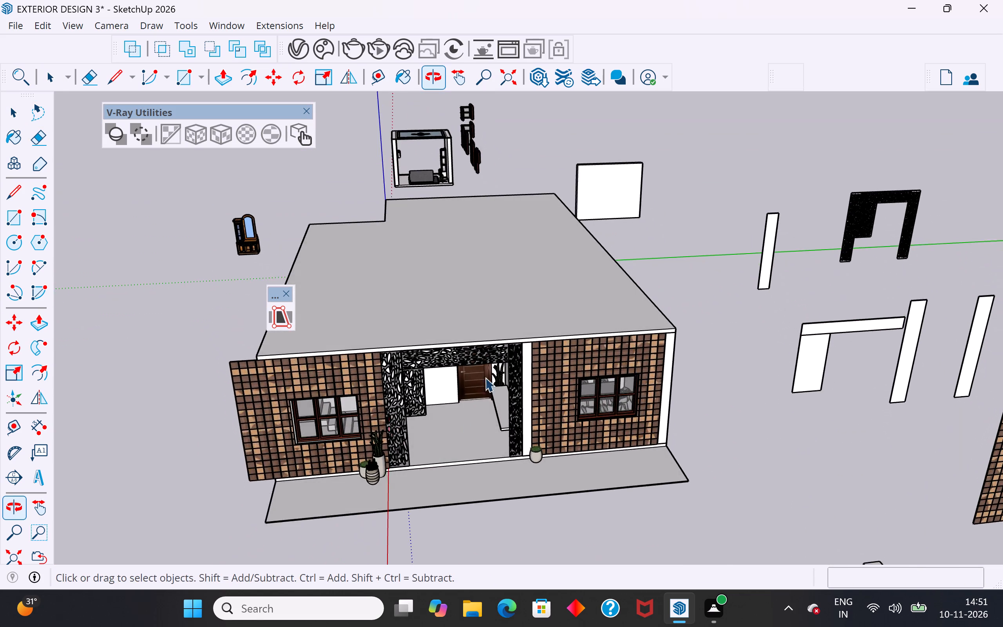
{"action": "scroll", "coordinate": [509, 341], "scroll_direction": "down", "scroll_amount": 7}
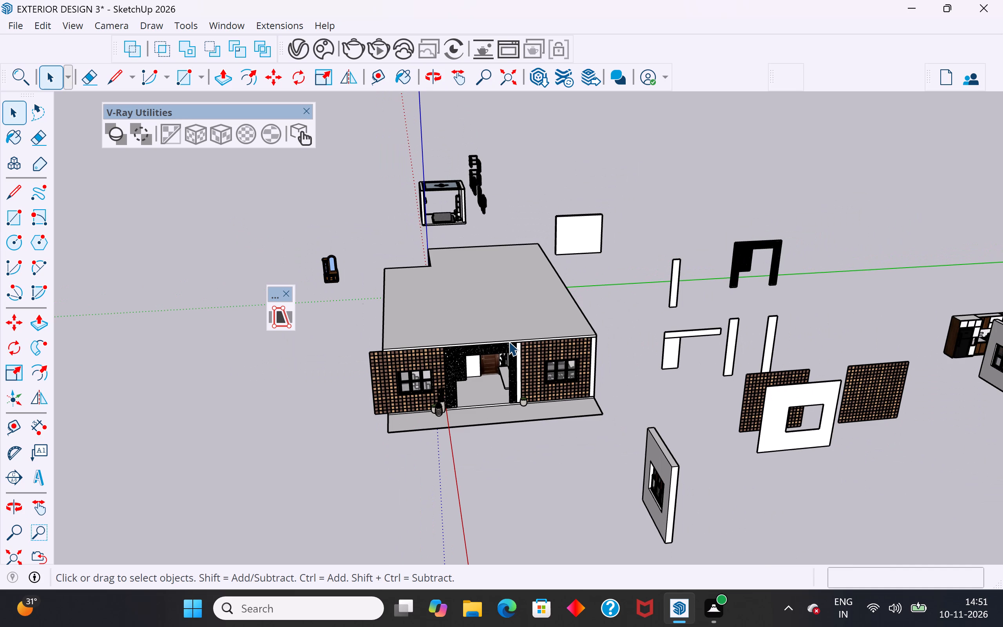
Examine how the lattice panels fit the front walls on both sides of the porch and at the house's corners.
{"action": "middle_click_drag", "start_coordinate": [516, 359], "coordinate": [516, 256]}
{"action": "scroll", "coordinate": [519, 303], "scroll_direction": "up", "scroll_amount": 8}
{"action": "middle_click_drag", "start_coordinate": [519, 303], "coordinate": [521, 304]}
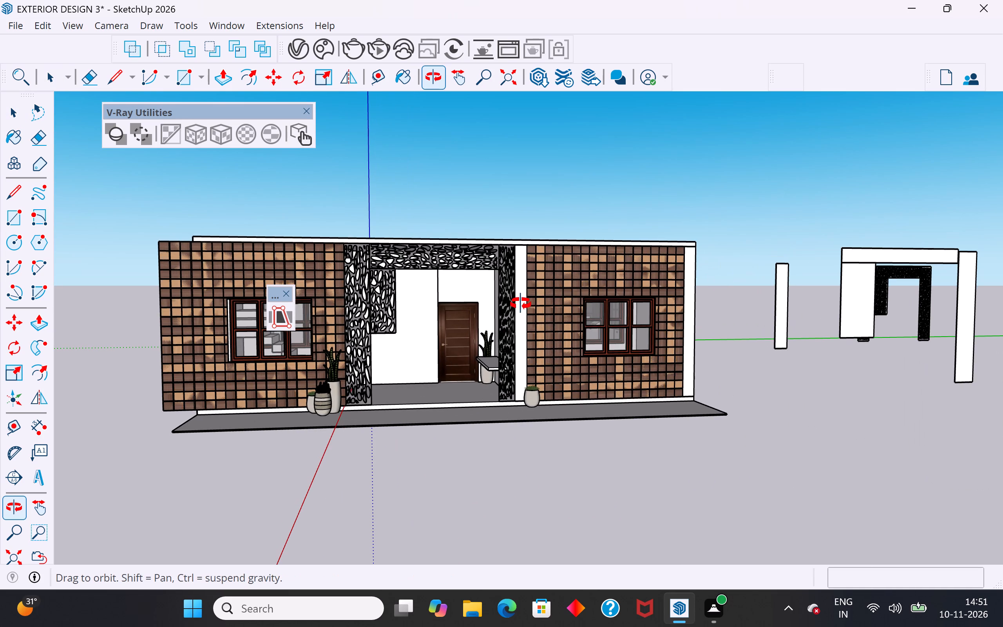
{"action": "middle_click_drag", "start_coordinate": [521, 304], "coordinate": [525, 290]}
{"action": "scroll", "coordinate": [525, 290], "scroll_direction": "up", "scroll_amount": 3}
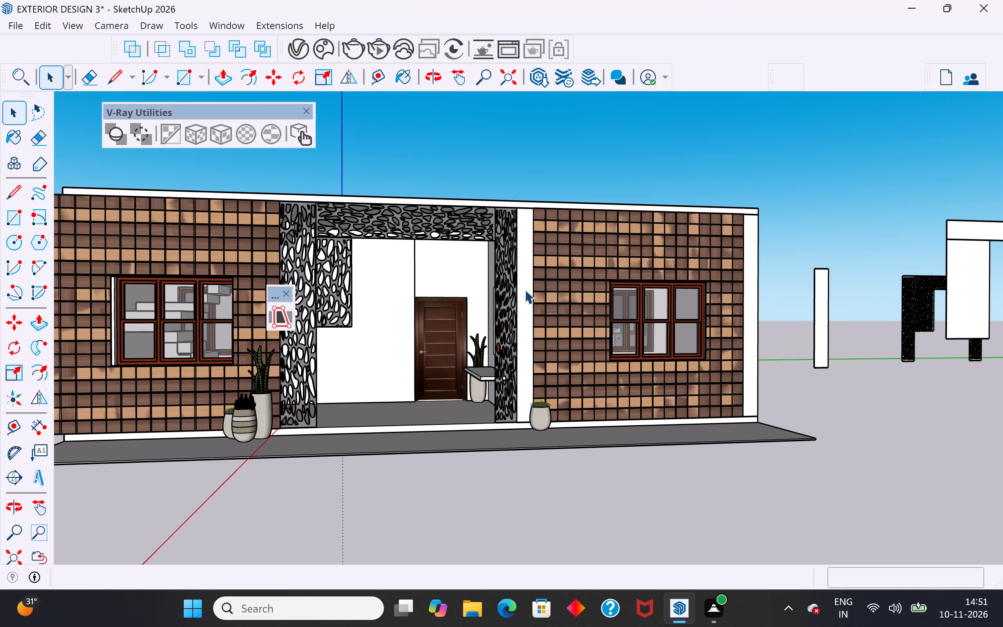
{"action": "scroll", "coordinate": [525, 290], "scroll_direction": "down", "scroll_amount": 2}
{"action": "middle_click_drag", "start_coordinate": [142, 343], "coordinate": [222, 359]}
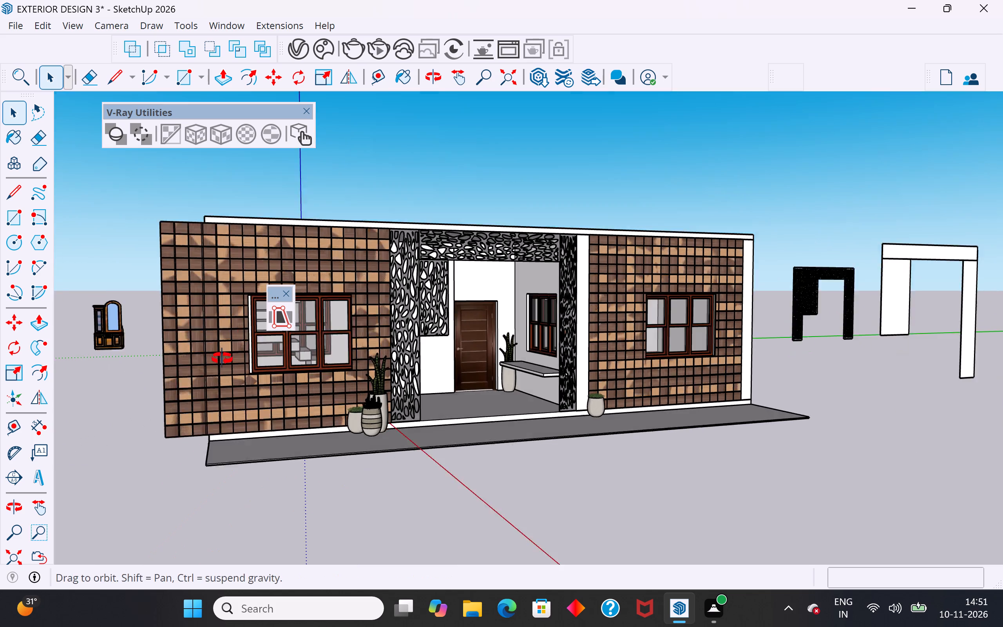
{"action": "middle_click_drag", "start_coordinate": [222, 359], "coordinate": [298, 377]}
Move the lattice that overhangs the house's outer corner about 216' 10" away along the green axis, clear of the house.
{"action": "left_click", "coordinate": [359, 384]}
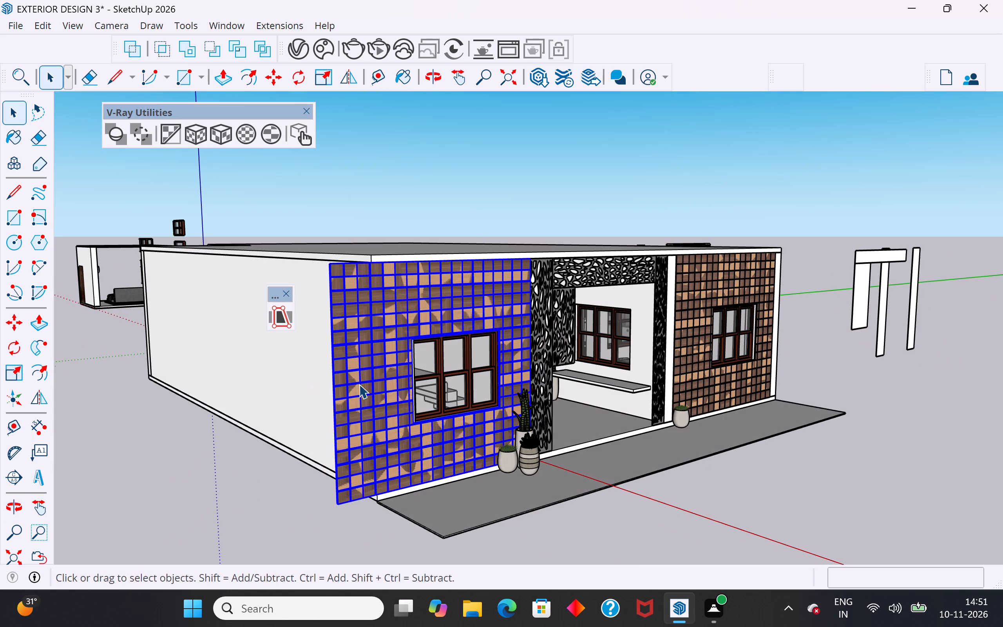
{"action": "key", "text": "m"}
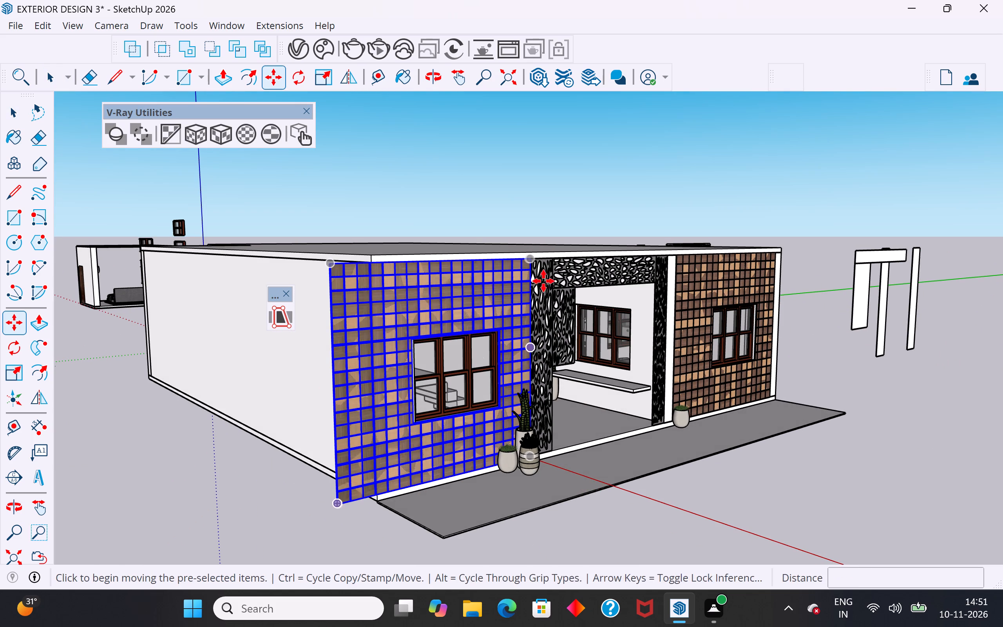
{"action": "left_click", "coordinate": [530, 256]}
{"action": "scroll", "coordinate": [478, 374], "scroll_direction": "down", "scroll_amount": 8}
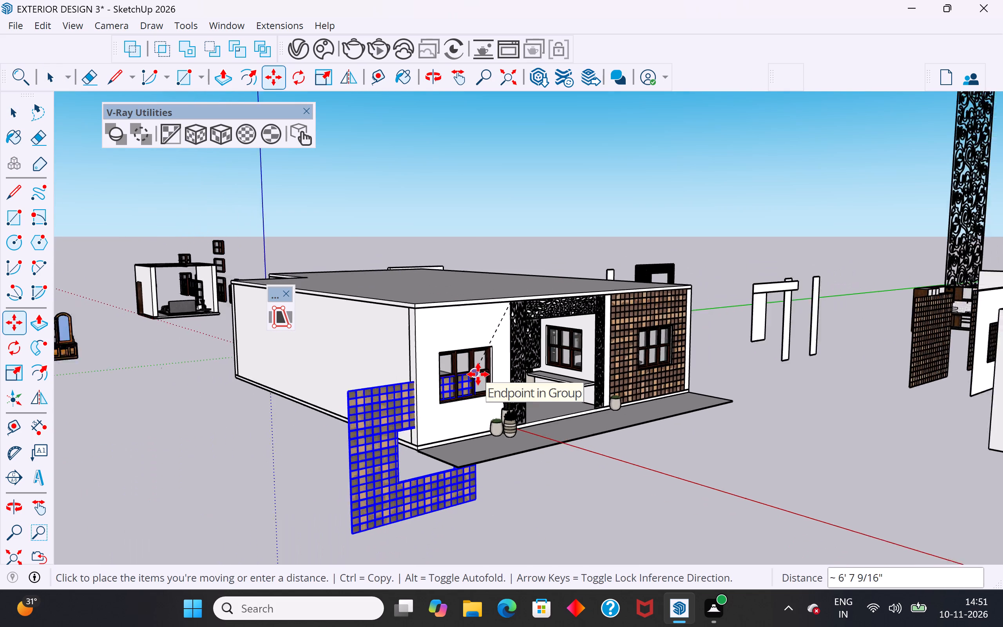
{"action": "scroll", "coordinate": [478, 374], "scroll_direction": "down", "scroll_amount": 2}
{"action": "scroll", "coordinate": [568, 335], "scroll_direction": "down", "scroll_amount": 3}
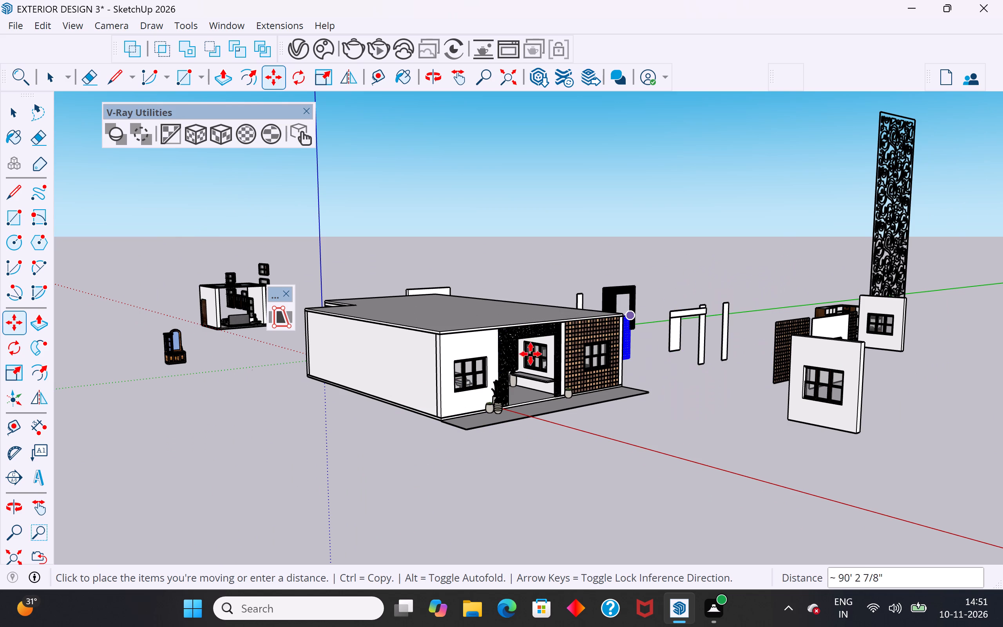
{"action": "scroll", "coordinate": [530, 354], "scroll_direction": "down", "scroll_amount": 7}
{"action": "scroll", "coordinate": [721, 392], "scroll_direction": "down", "scroll_amount": 4}
{"action": "middle_click_drag", "start_coordinate": [624, 399], "coordinate": [400, 431]}
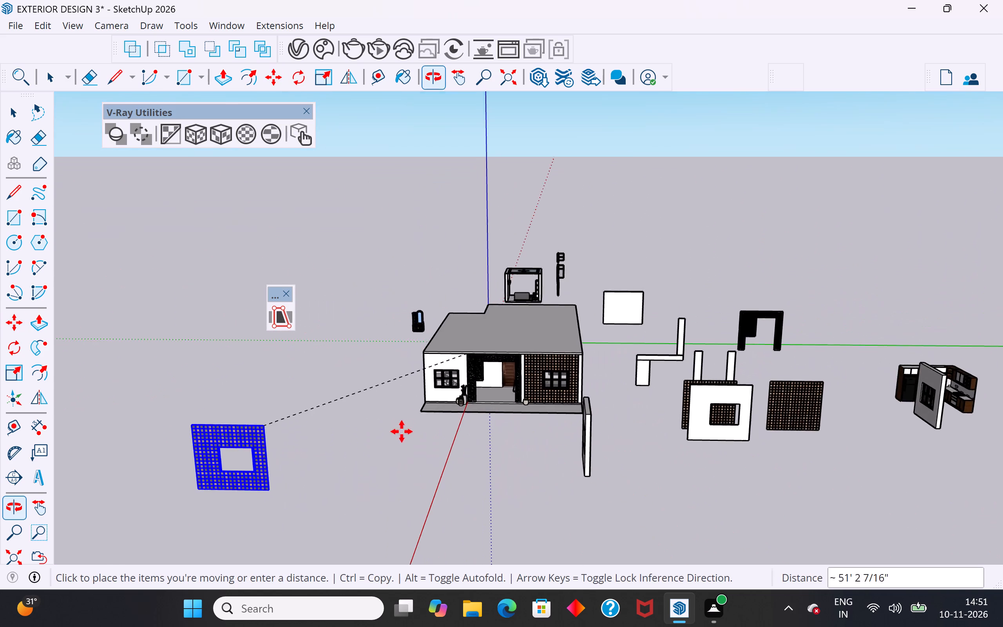
{"action": "scroll", "coordinate": [420, 438], "scroll_direction": "down", "scroll_amount": 12}
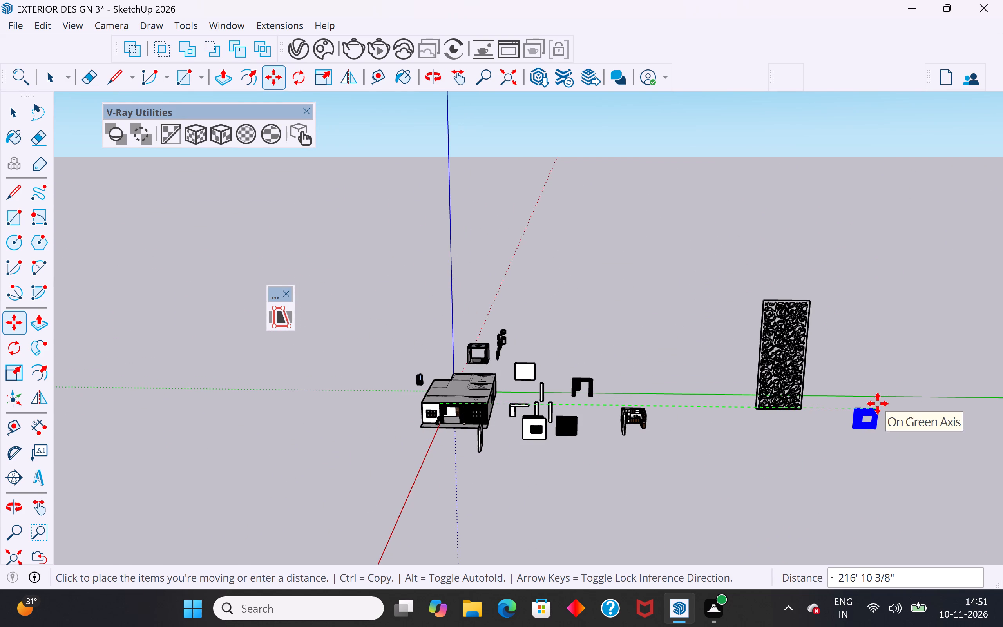
{"action": "left_click", "coordinate": [878, 404]}
{"action": "left_click", "coordinate": [13, 118]}
{"action": "left_click", "coordinate": [124, 436]}
Copy the uncovered front wall's outer face, with its window opening, about 54' 9" away beside the loose lattice sheets.
{"action": "middle_click_drag", "start_coordinate": [492, 493], "coordinate": [518, 506]}
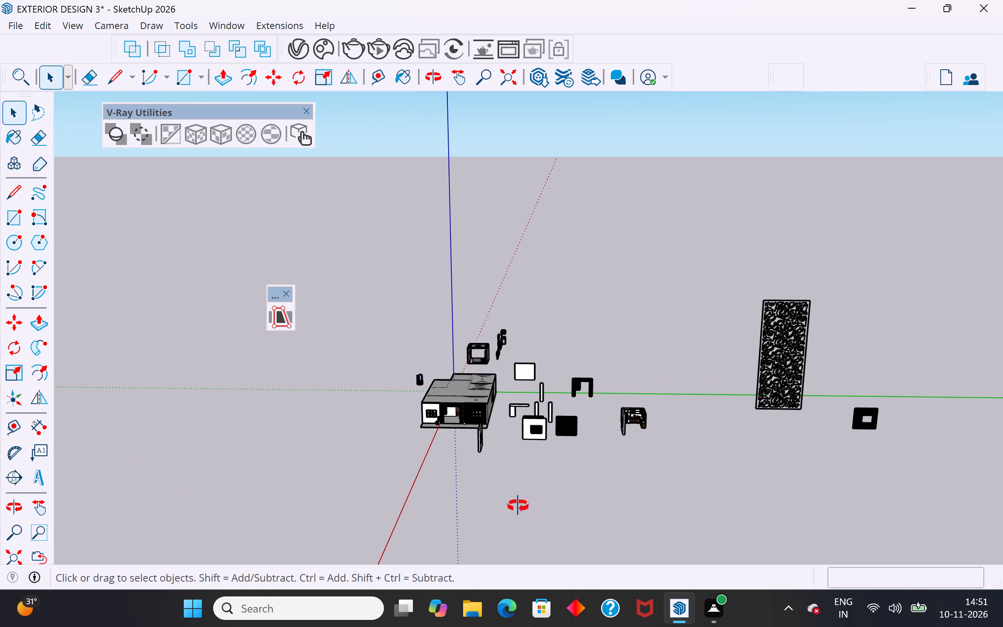
{"action": "middle_click_drag", "start_coordinate": [518, 506], "coordinate": [660, 511]}
{"action": "scroll", "coordinate": [515, 455], "scroll_direction": "up", "scroll_amount": 20}
{"action": "scroll", "coordinate": [515, 455], "scroll_direction": "up", "scroll_amount": 1}
{"action": "middle_click_drag", "start_coordinate": [485, 457], "coordinate": [535, 470]}
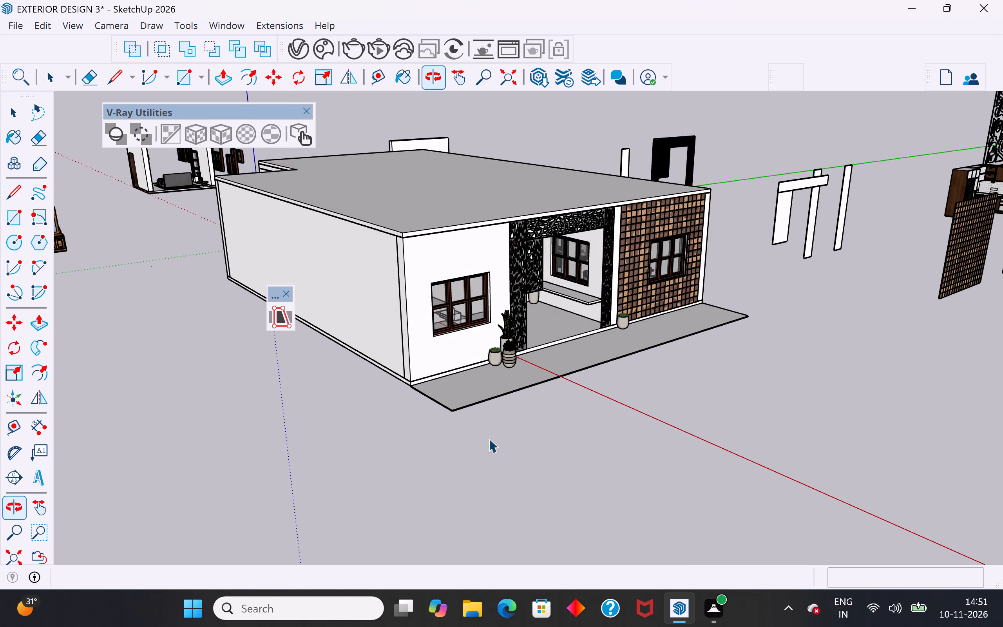
{"action": "left_click", "coordinate": [455, 345]}
{"action": "triple_click", "coordinate": [428, 356]}
{"action": "left_click", "coordinate": [428, 356]}
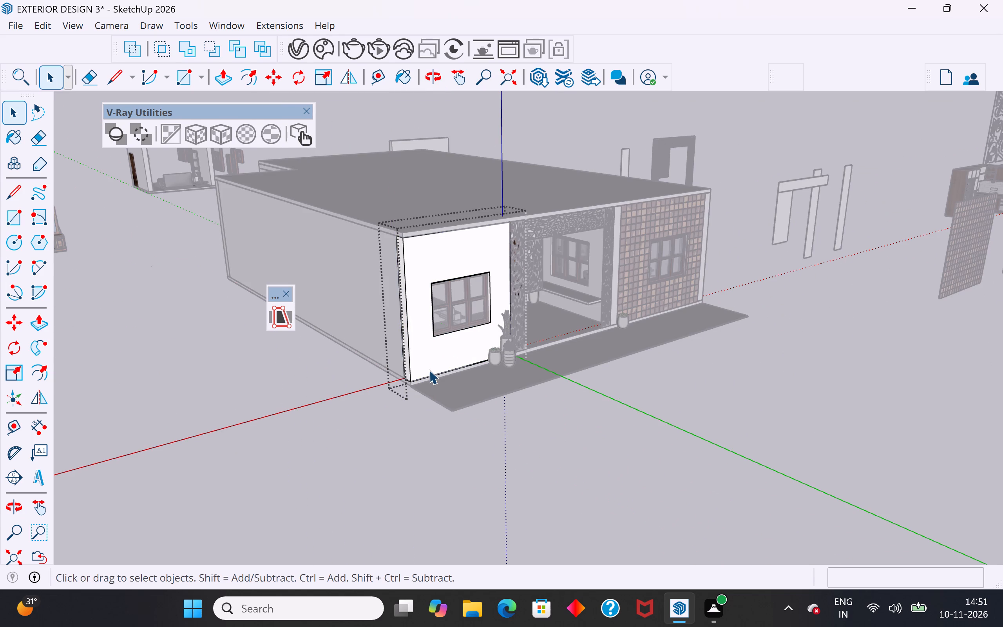
{"action": "left_click", "coordinate": [429, 370]}
{"action": "key", "text": "m"}
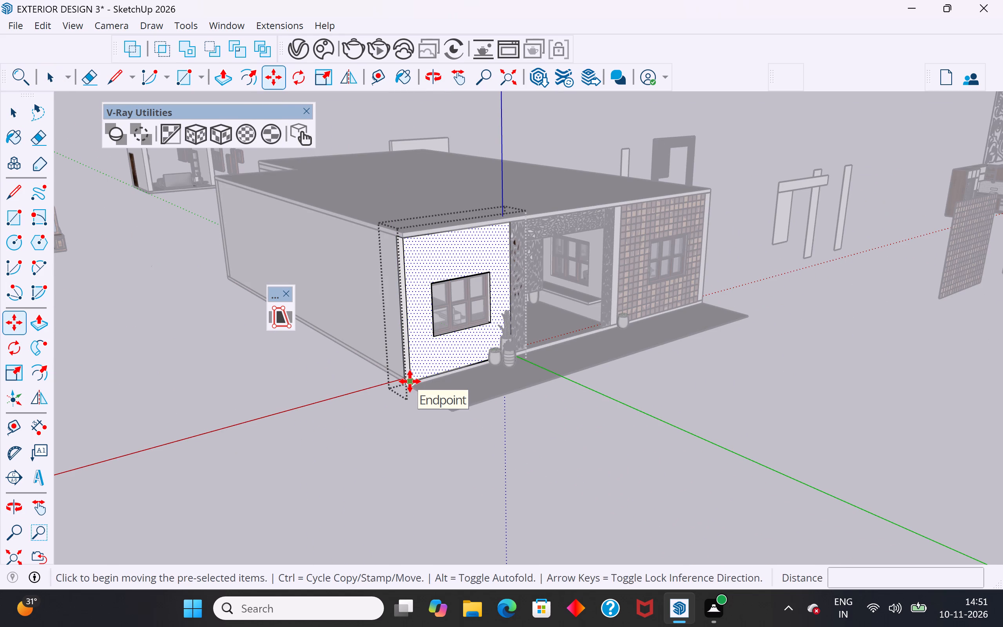
{"action": "left_click", "coordinate": [410, 381], "text": "ctrl"}
{"action": "scroll", "coordinate": [351, 491], "scroll_direction": "down", "scroll_amount": 10}
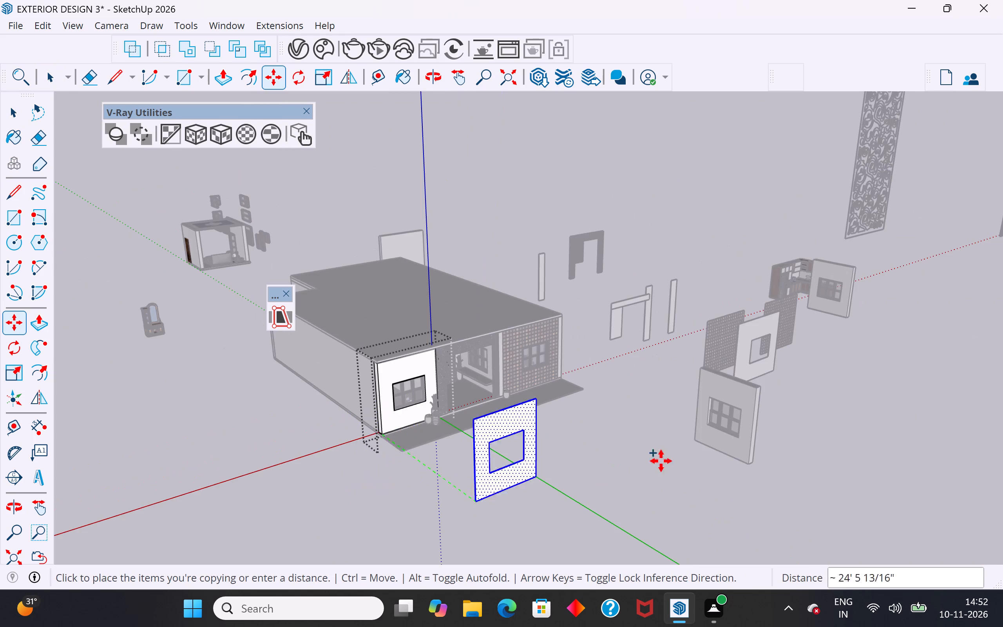
{"action": "scroll", "coordinate": [744, 411], "scroll_direction": "up", "scroll_amount": 3}
{"action": "scroll", "coordinate": [681, 359], "scroll_direction": "up", "scroll_amount": 7}
{"action": "middle_click_drag", "start_coordinate": [686, 361], "coordinate": [772, 457]}
{"action": "scroll", "coordinate": [690, 352], "scroll_direction": "up", "scroll_amount": 8}
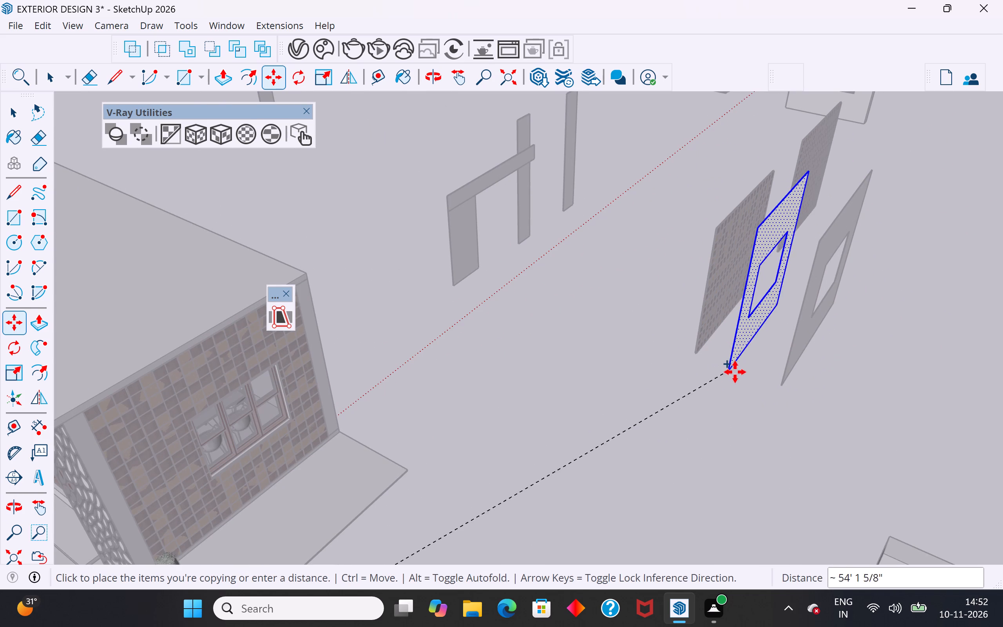
{"action": "left_click", "coordinate": [745, 373]}
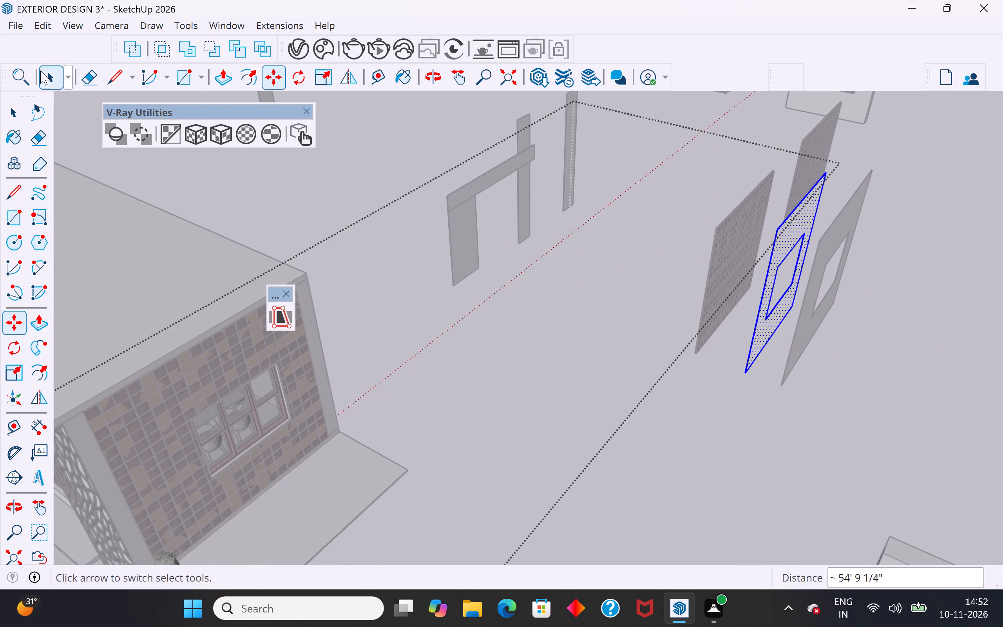
{"action": "left_click", "coordinate": [16, 112]}
{"action": "left_click", "coordinate": [313, 194]}
{"action": "scroll", "coordinate": [356, 225], "scroll_direction": "down", "scroll_amount": 5}
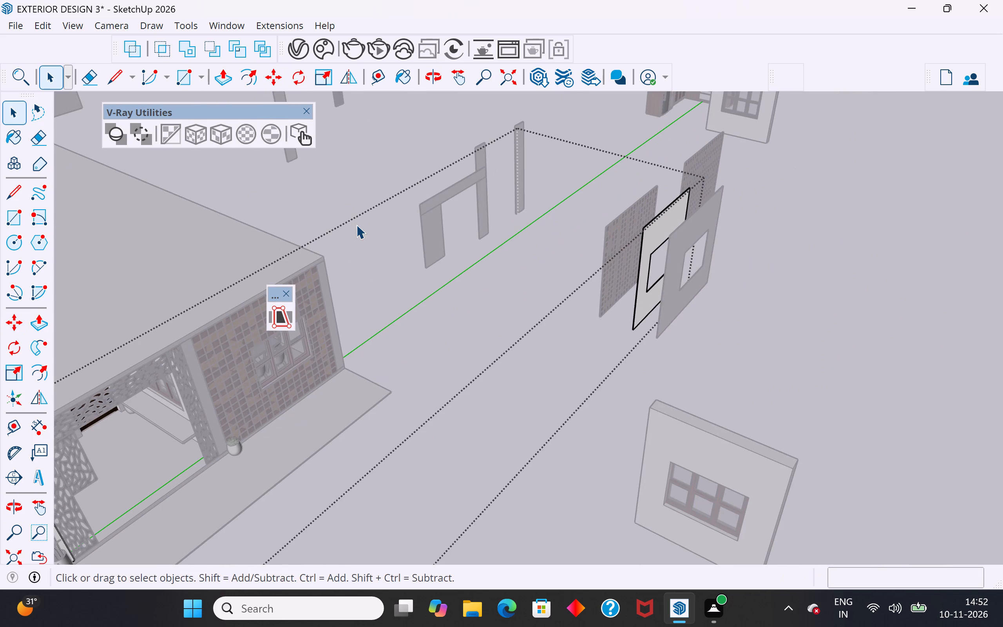
{"action": "left_click", "coordinate": [714, 359]}
Delete the older loose wall face with a window opening that stands beside the new copy.
{"action": "left_click", "coordinate": [674, 305]}
{"action": "right_click", "coordinate": [674, 305]}
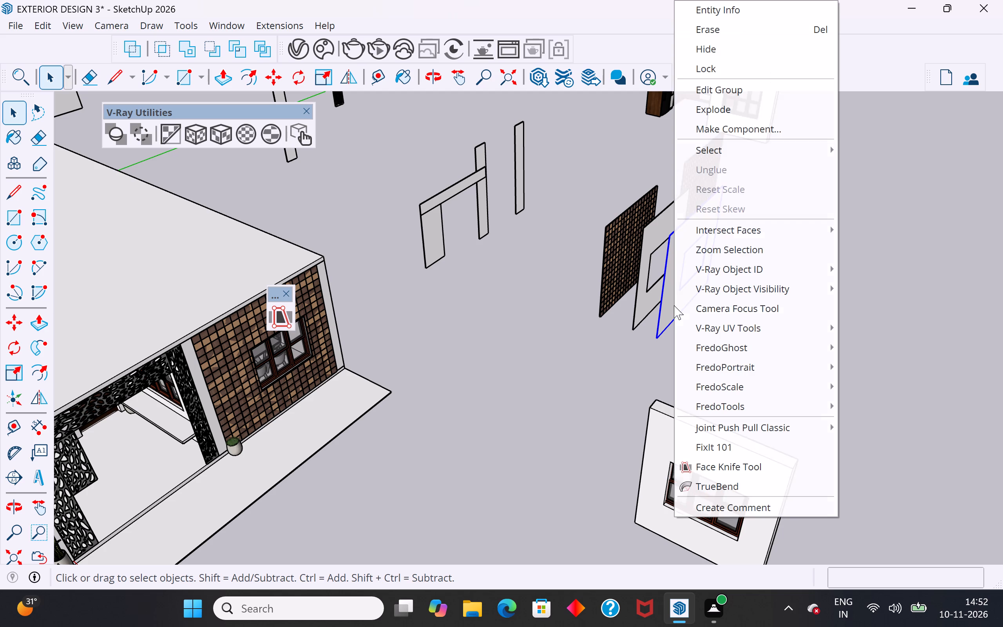
{"action": "left_click", "coordinate": [610, 356]}
{"action": "left_click", "coordinate": [662, 316]}
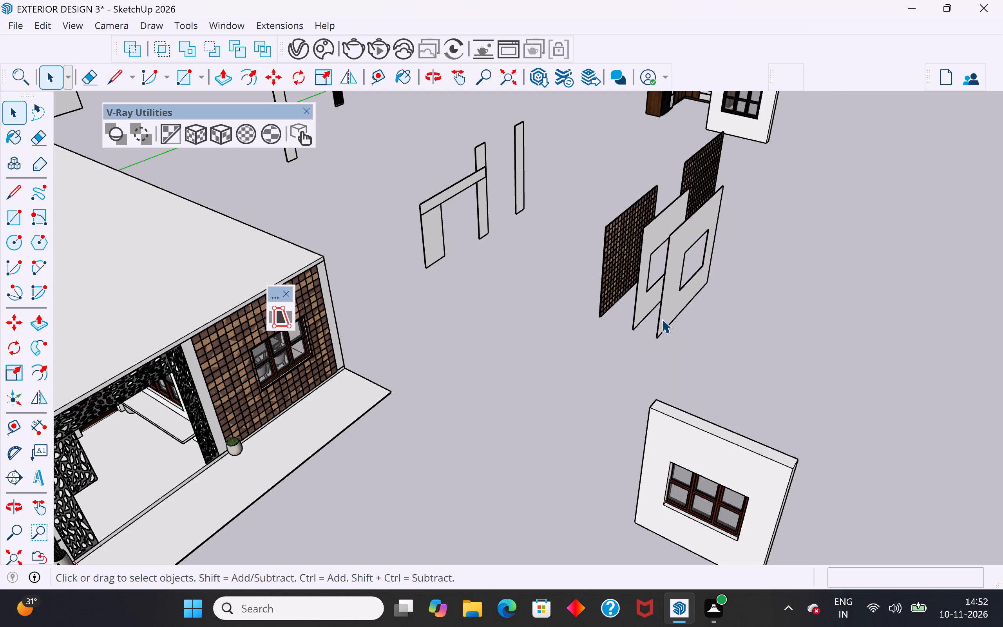
{"action": "key", "text": "Delete"}
Explode the nested groups that hold the copied wall face so it becomes loose geometry.
{"action": "left_click", "coordinate": [647, 300]}
{"action": "right_click", "coordinate": [647, 300]}
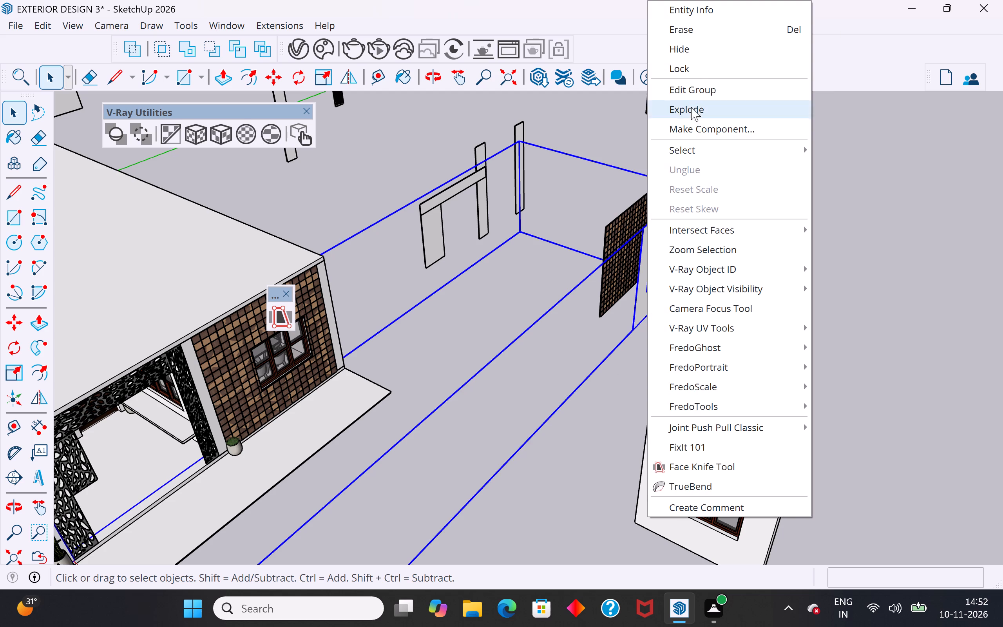
{"action": "left_click", "coordinate": [699, 109]}
{"action": "left_click", "coordinate": [717, 321]}
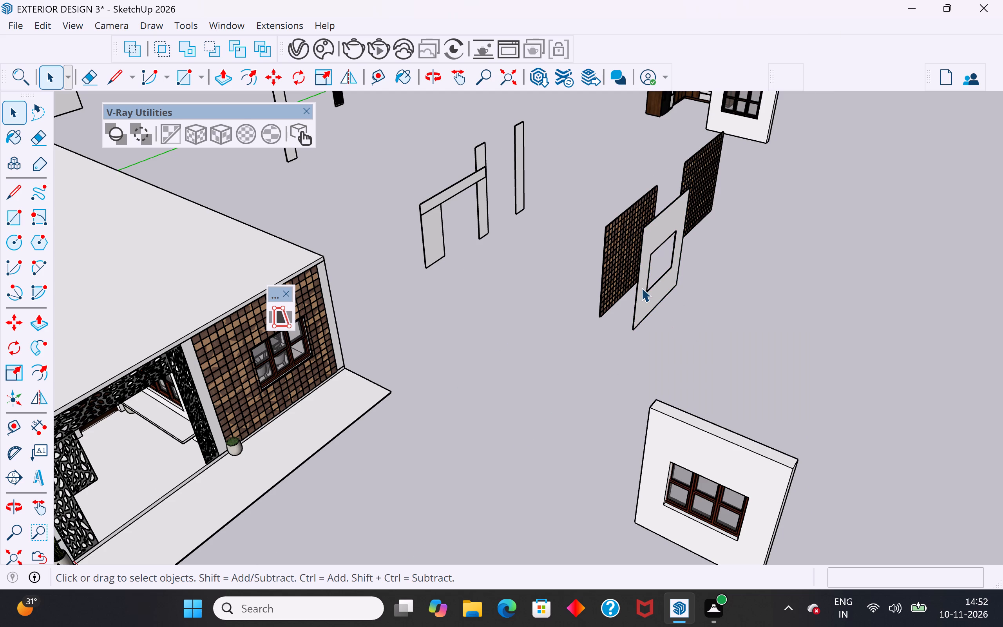
{"action": "left_click", "coordinate": [641, 288]}
{"action": "right_click", "coordinate": [641, 288]}
{"action": "left_click", "coordinate": [688, 111]}
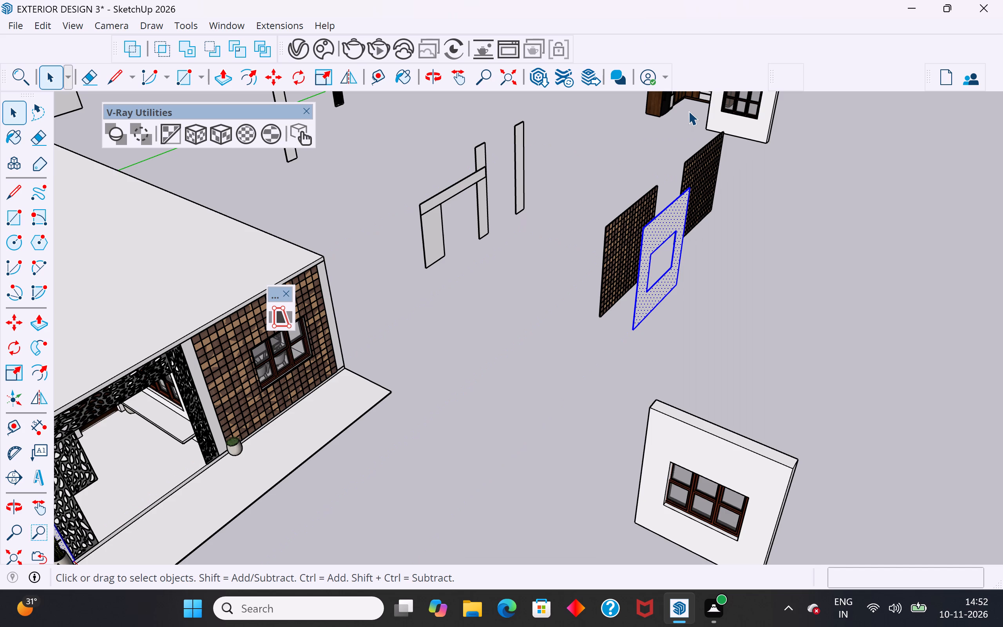
{"action": "left_click", "coordinate": [682, 315]}
Copy the nearest loose full lattice sheet about 1' 9" along the red axis towards the copied wall face.
{"action": "scroll", "coordinate": [644, 312], "scroll_direction": "up", "scroll_amount": 4}
{"action": "left_click", "coordinate": [642, 317]}
{"action": "middle_click_drag", "start_coordinate": [620, 357], "coordinate": [686, 297]}
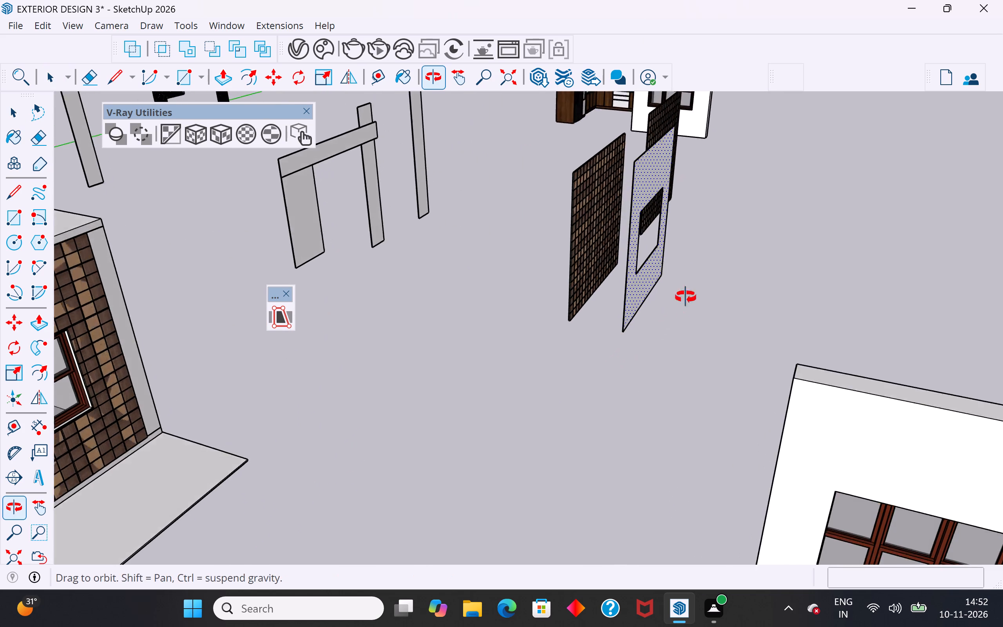
{"action": "middle_click_drag", "start_coordinate": [686, 297], "coordinate": [696, 245]}
{"action": "scroll", "coordinate": [616, 282], "scroll_direction": "up", "scroll_amount": 4}
{"action": "left_click", "coordinate": [540, 313]}
{"action": "key", "text": "m"}
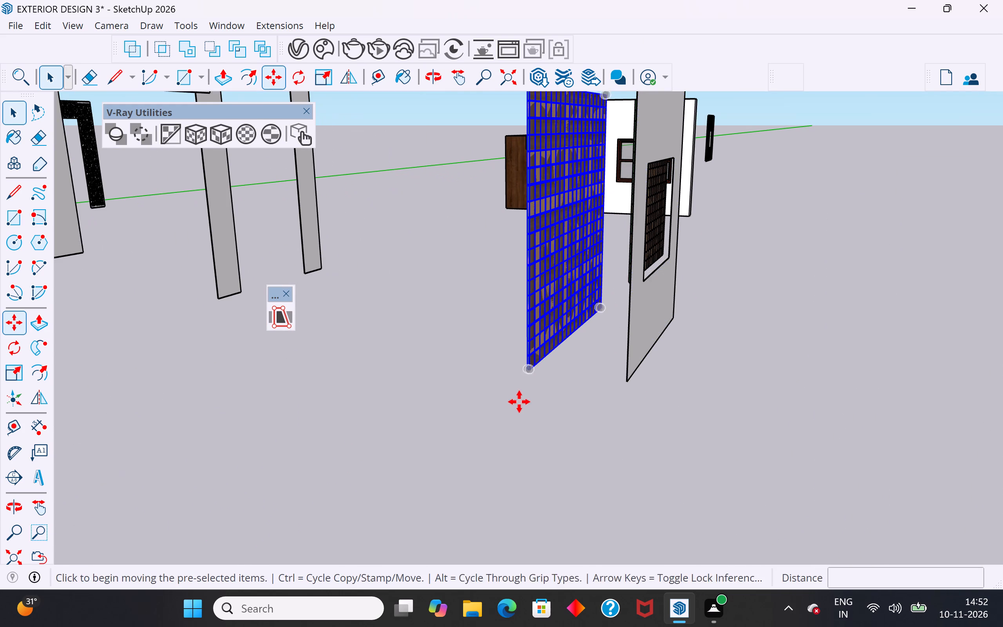
{"action": "left_click", "coordinate": [526, 381]}
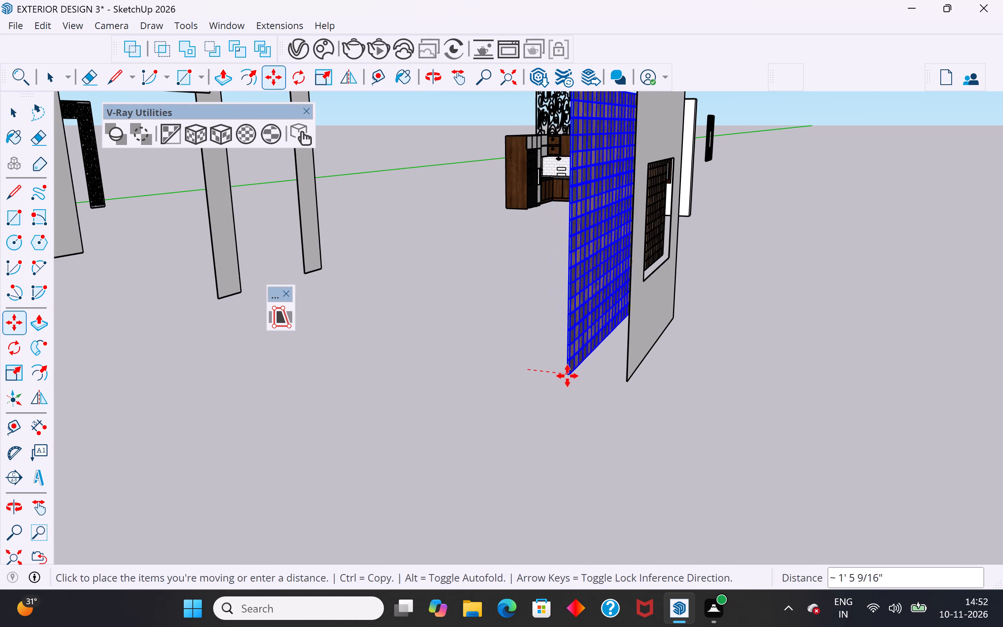
{"action": "left_click", "coordinate": [575, 375]}
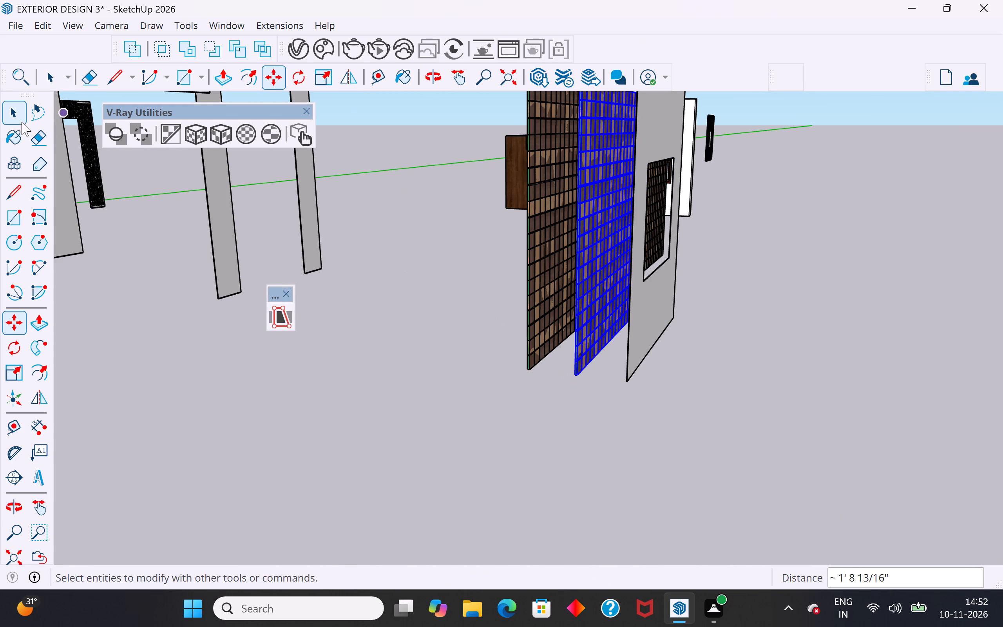
{"action": "left_click", "coordinate": [21, 120]}
{"action": "left_click", "coordinate": [361, 440]}
Group the copied wall face together with its outer and window-opening edges.
{"action": "left_click", "coordinate": [637, 359]}
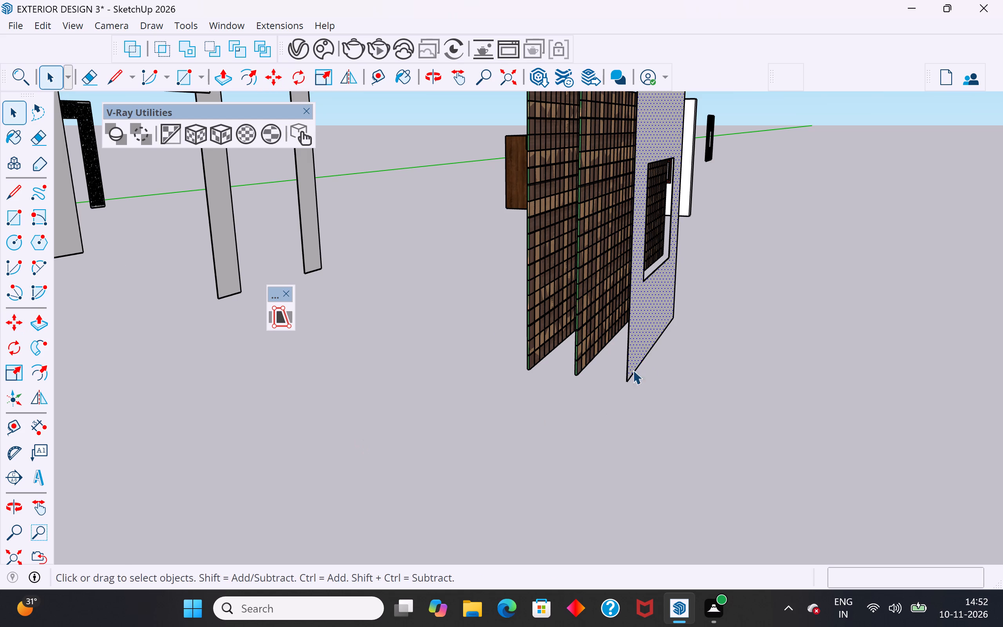
{"action": "triple_click", "coordinate": [640, 340]}
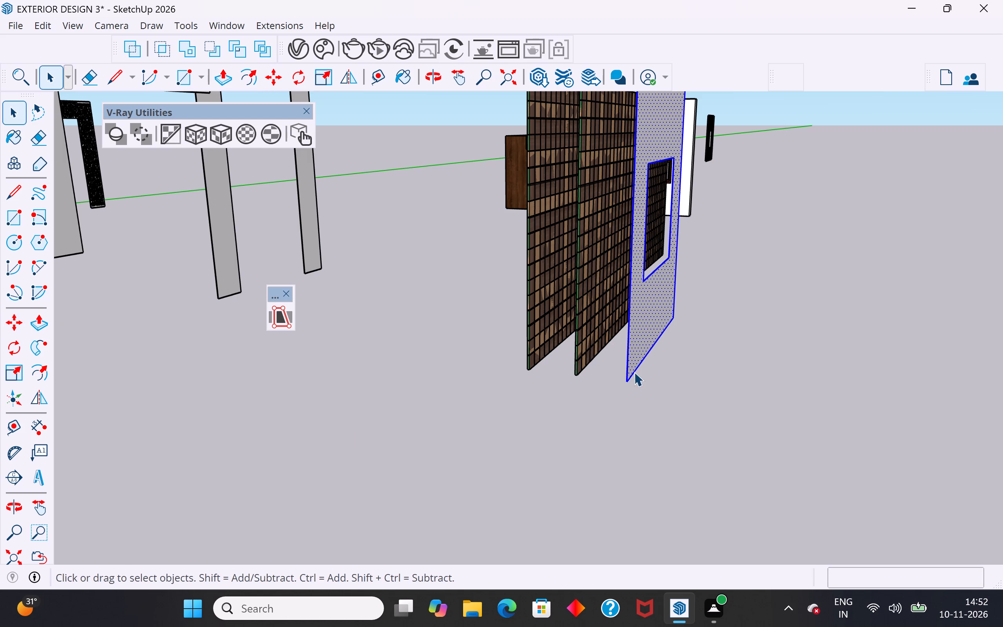
{"action": "right_click", "coordinate": [639, 344]}
{"action": "left_click", "coordinate": [711, 150]}
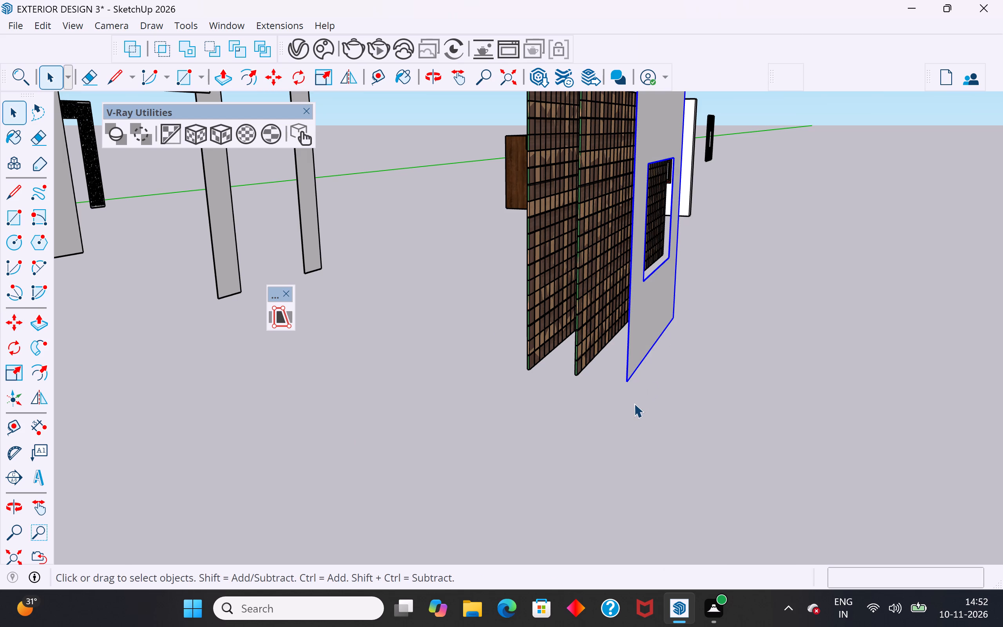
Move the grouped wall face about 1' 9" so its lower corner meets the copied lattice sheet's lower corner.
{"action": "key", "text": "m"}
{"action": "left_click", "coordinate": [625, 381]}
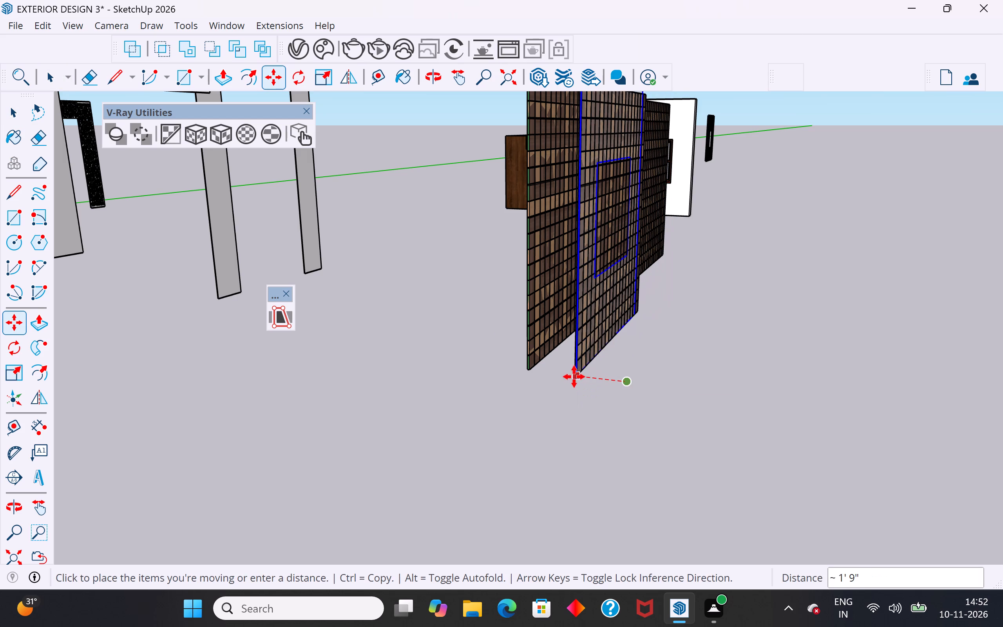
{"action": "left_click", "coordinate": [576, 376]}
{"action": "scroll", "coordinate": [715, 445], "scroll_direction": "down", "scroll_amount": 5}
{"action": "middle_click_drag", "start_coordinate": [718, 448], "coordinate": [620, 480]}
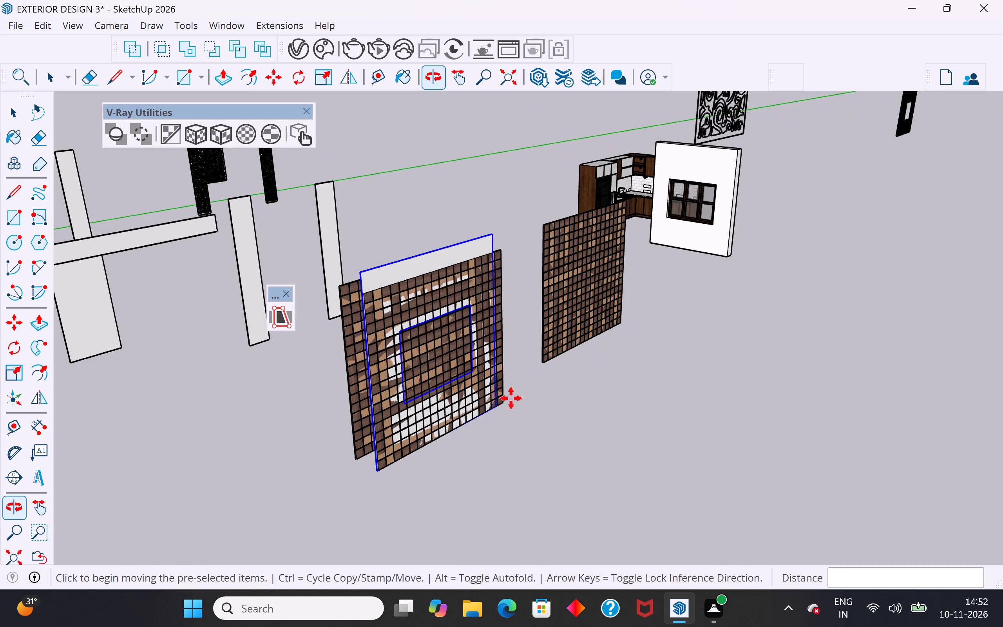
{"action": "scroll", "coordinate": [415, 261], "scroll_direction": "up", "scroll_amount": 4}
{"action": "middle_click_drag", "start_coordinate": [509, 307], "coordinate": [388, 334]}
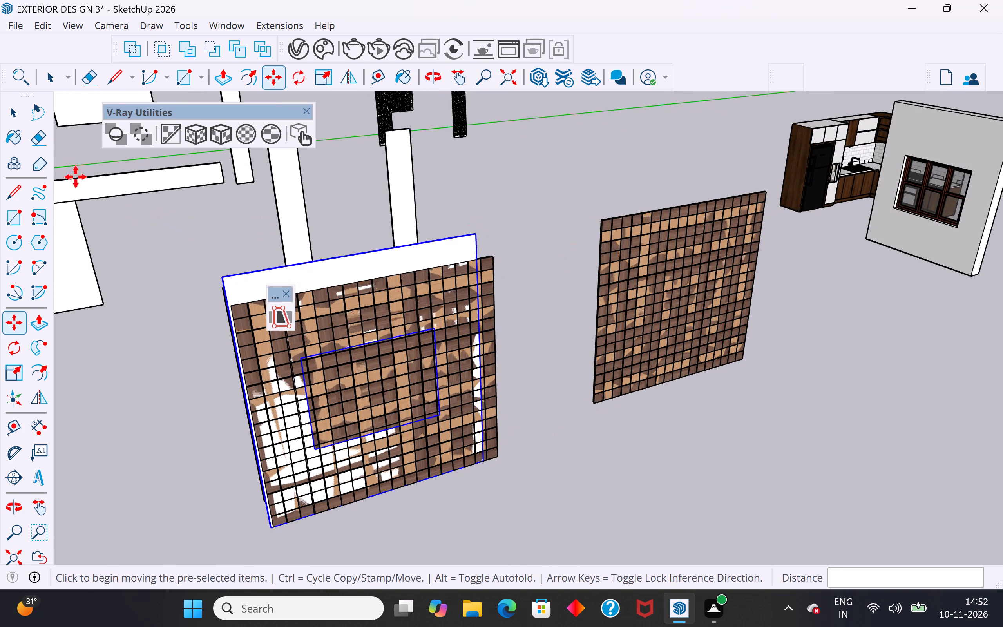
{"action": "left_click", "coordinate": [15, 115]}
{"action": "left_click", "coordinate": [170, 286]}
Examine how the wall face and its window opening overlap the copied lattice sheet.
{"action": "scroll", "coordinate": [434, 420], "scroll_direction": "down", "scroll_amount": 5}
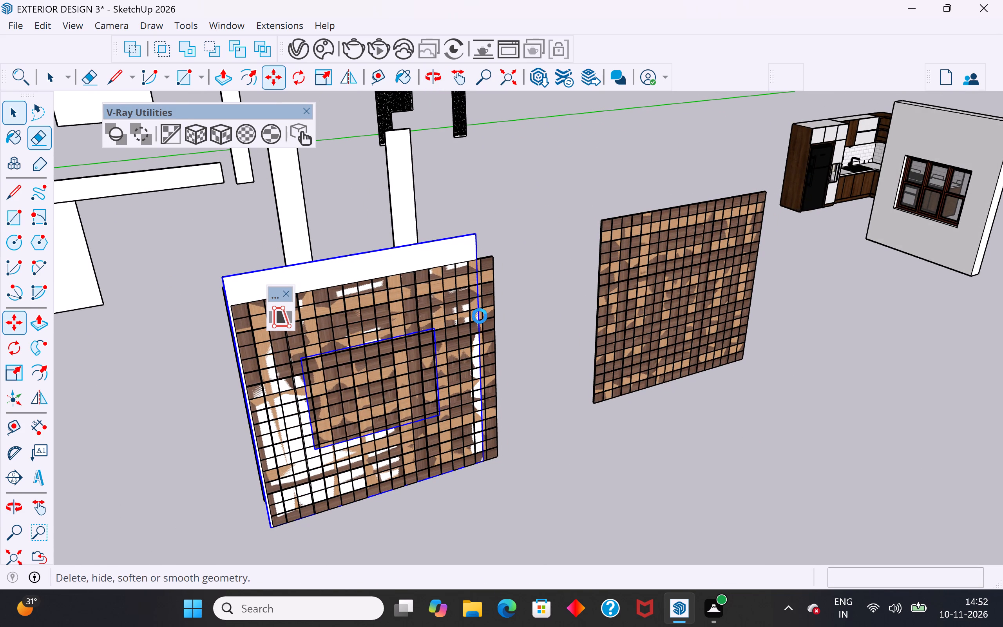
{"action": "scroll", "coordinate": [492, 370], "scroll_direction": "up", "scroll_amount": 7}
{"action": "scroll", "coordinate": [510, 364], "scroll_direction": "down", "scroll_amount": 4}
{"action": "middle_click_drag", "start_coordinate": [571, 407], "coordinate": [545, 451]}
{"action": "scroll", "coordinate": [603, 343], "scroll_direction": "down", "scroll_amount": 3}
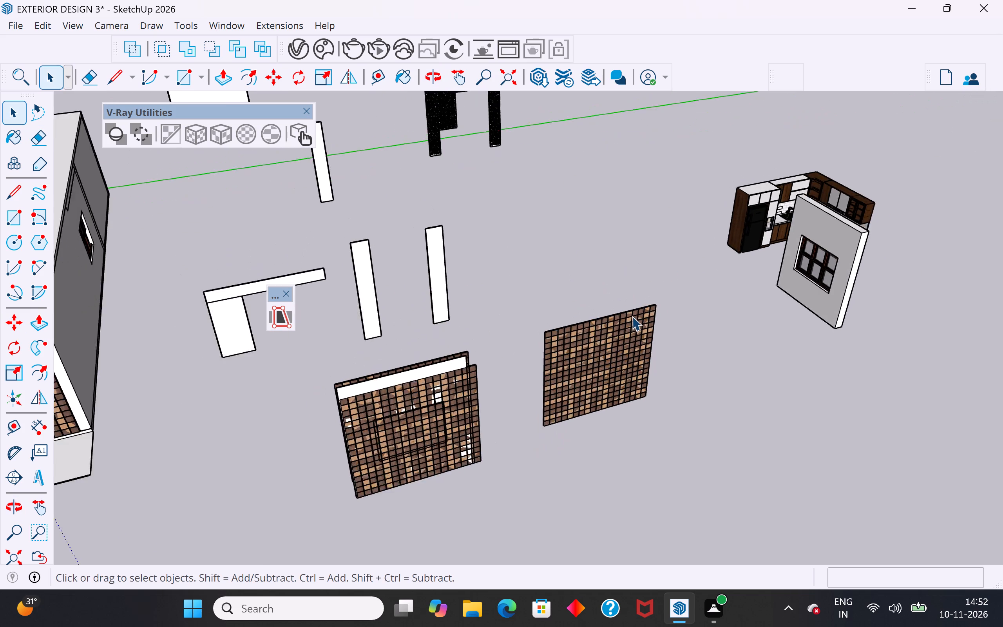
Scale the copied lattice sheet taller along the blue axis until its top edge meets the grouped wall face's top edge.
{"action": "scroll", "coordinate": [632, 316], "scroll_direction": "down", "scroll_amount": 2}
{"action": "scroll", "coordinate": [504, 347], "scroll_direction": "up", "scroll_amount": 8}
{"action": "middle_click_drag", "start_coordinate": [427, 376], "coordinate": [406, 281]}
{"action": "scroll", "coordinate": [426, 234], "scroll_direction": "up", "scroll_amount": 4}
{"action": "middle_click_drag", "start_coordinate": [793, 287], "coordinate": [759, 299]}
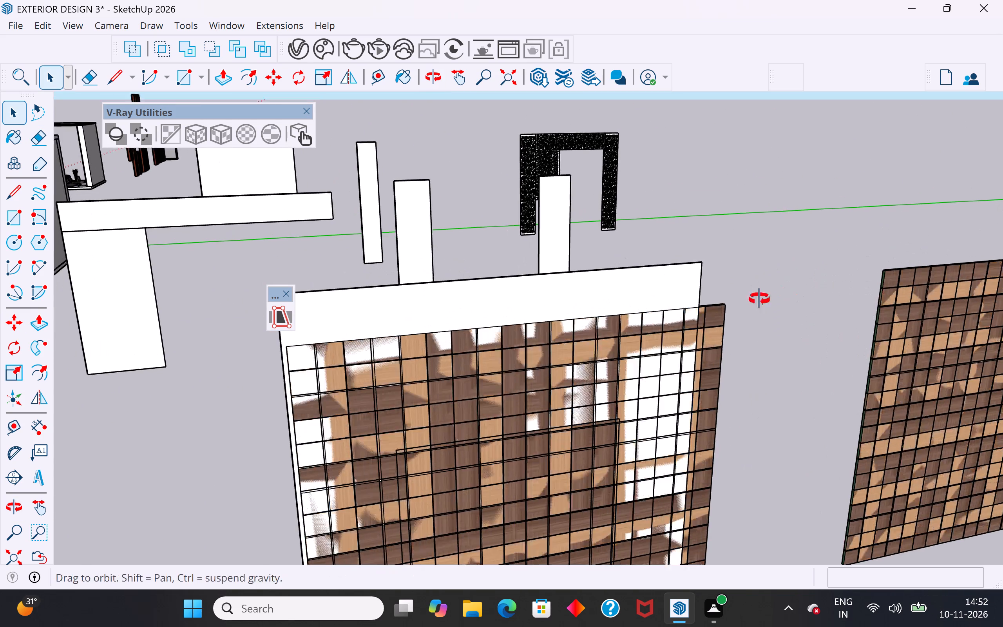
{"action": "middle_click_drag", "start_coordinate": [759, 299], "coordinate": [667, 306]}
{"action": "scroll", "coordinate": [767, 293], "scroll_direction": "down", "scroll_amount": 5}
{"action": "left_click", "coordinate": [636, 319]}
{"action": "scroll", "coordinate": [636, 319], "scroll_direction": "up", "scroll_amount": 5}
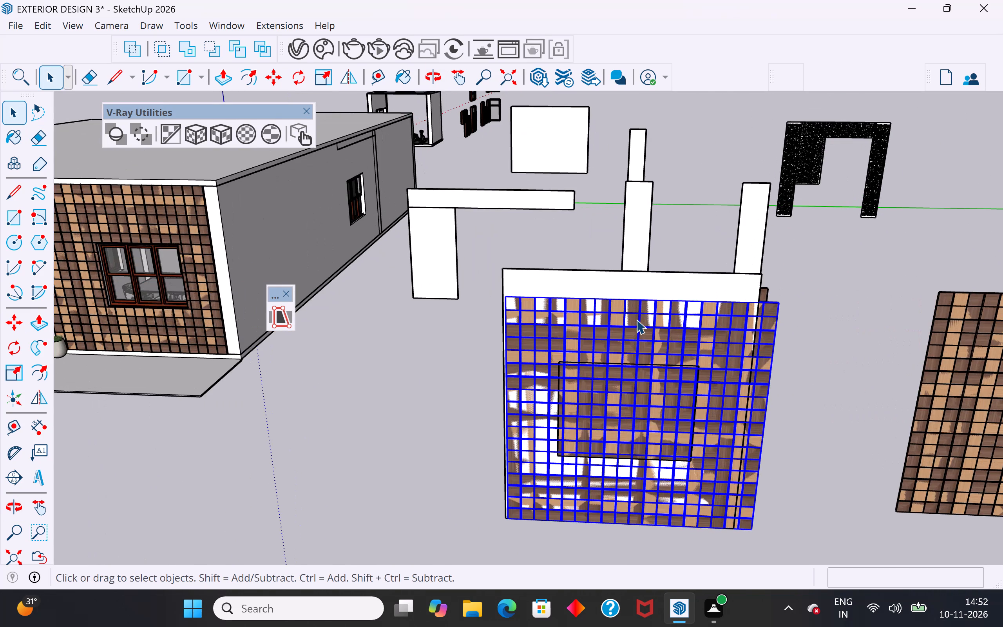
{"action": "key", "text": "s"}
{"action": "scroll", "coordinate": [636, 319], "scroll_direction": "up", "scroll_amount": 4}
{"action": "scroll", "coordinate": [651, 274], "scroll_direction": "up", "scroll_amount": 4}
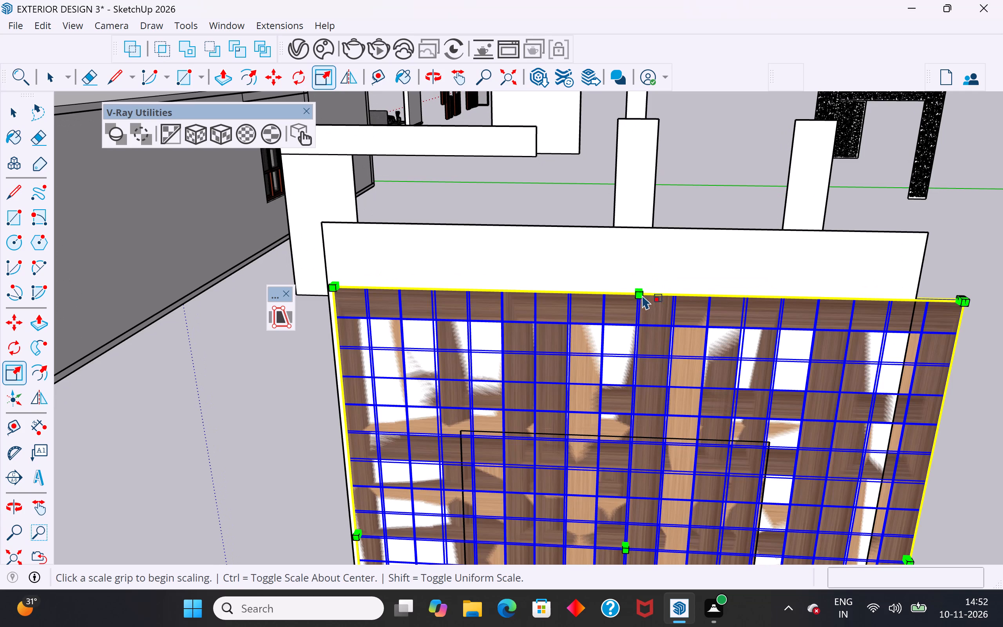
{"action": "middle_click_drag", "start_coordinate": [641, 308], "coordinate": [625, 373]}
{"action": "scroll", "coordinate": [654, 317], "scroll_direction": "up", "scroll_amount": 3}
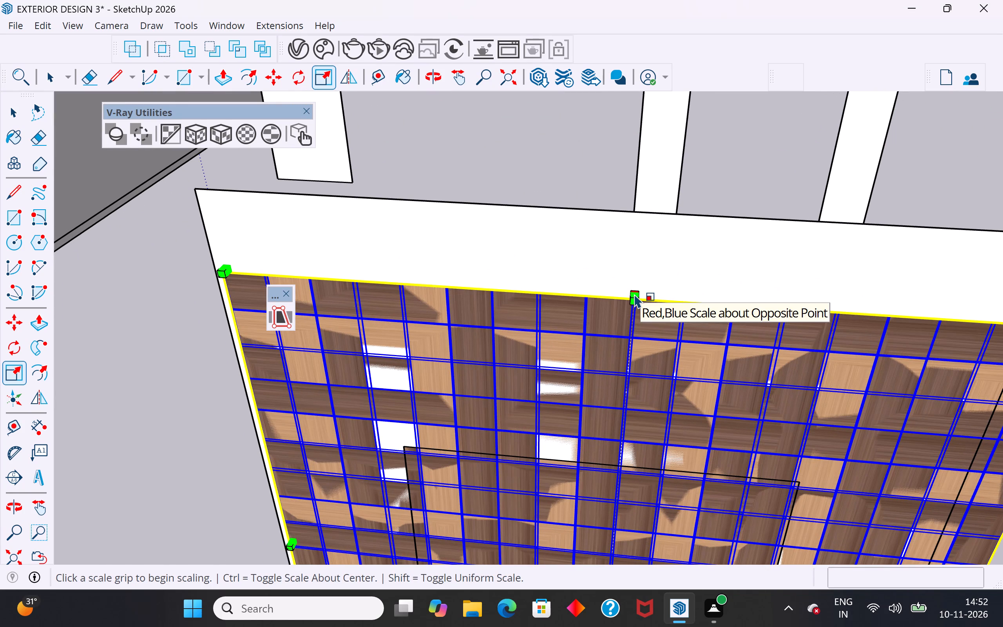
{"action": "middle_click_drag", "start_coordinate": [651, 300], "coordinate": [523, 304]}
{"action": "scroll", "coordinate": [573, 308], "scroll_direction": "up", "scroll_amount": 1}
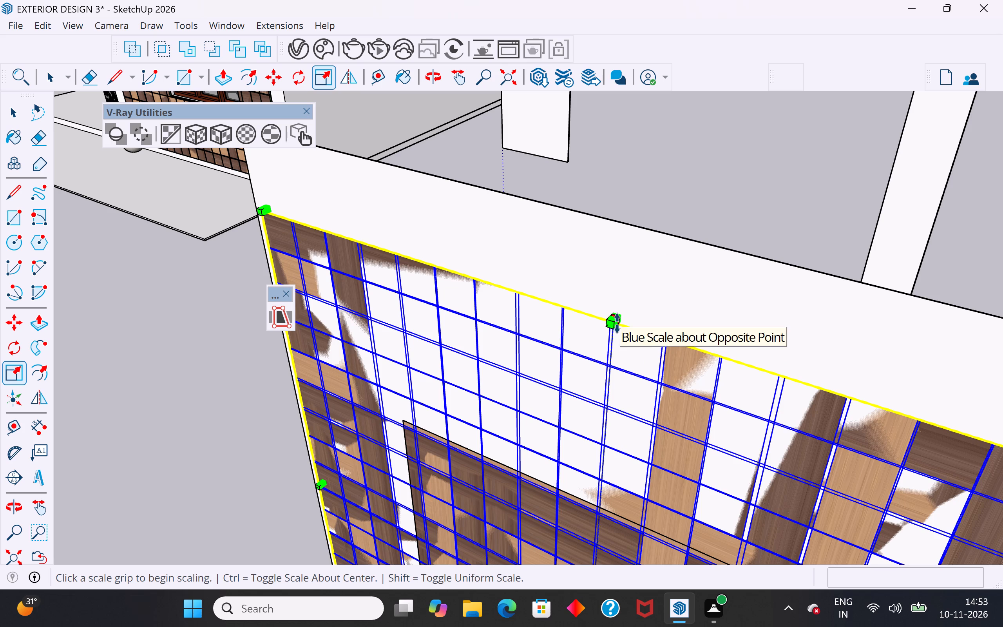
{"action": "left_click", "coordinate": [617, 323]}
{"action": "left_click", "coordinate": [687, 241]}
Scale the copied lattice sheet's width by about 0.93 along the green axis to meet the wall face's side edge.
{"action": "scroll", "coordinate": [668, 274], "scroll_direction": "down", "scroll_amount": 2}
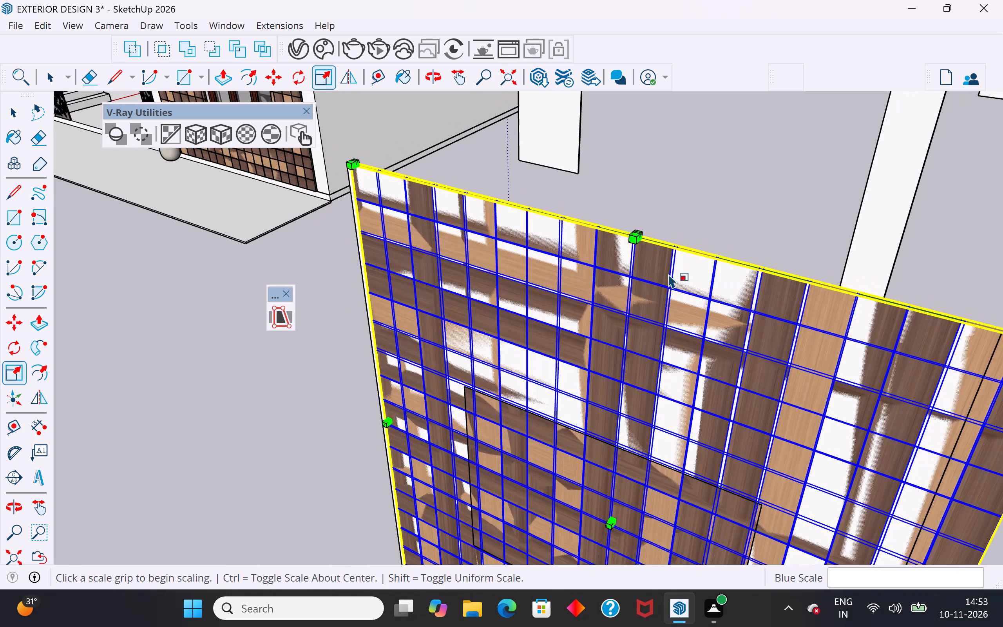
{"action": "scroll", "coordinate": [668, 274], "scroll_direction": "down", "scroll_amount": 12}
{"action": "middle_click_drag", "start_coordinate": [834, 386], "coordinate": [635, 352]}
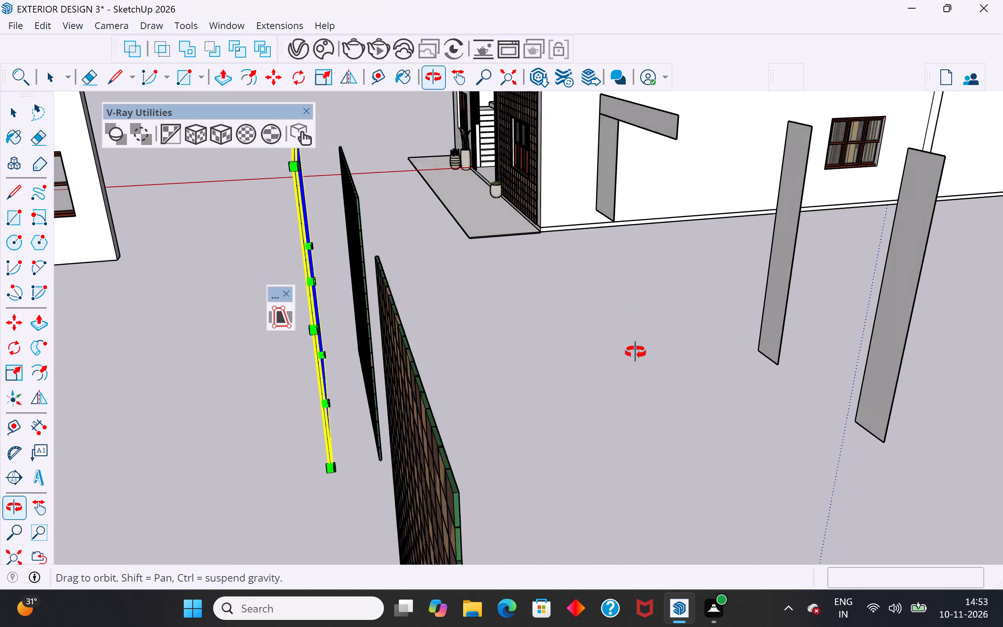
{"action": "middle_click_drag", "start_coordinate": [635, 352], "coordinate": [710, 382]}
{"action": "scroll", "coordinate": [492, 381], "scroll_direction": "down", "scroll_amount": 4}
{"action": "middle_click_drag", "start_coordinate": [510, 405], "coordinate": [733, 370]}
{"action": "scroll", "coordinate": [766, 334], "scroll_direction": "up", "scroll_amount": 5}
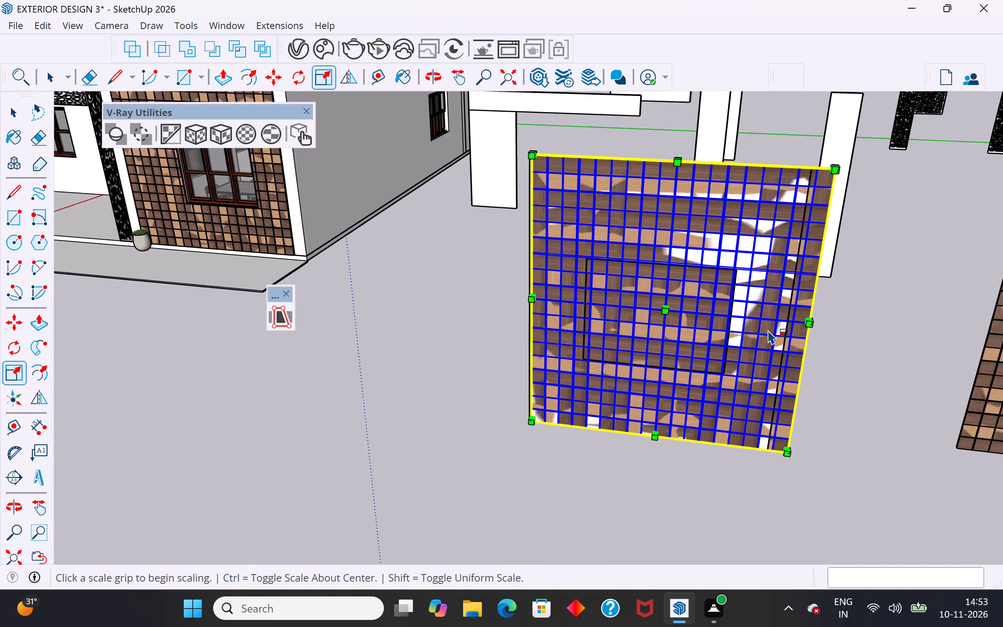
{"action": "scroll", "coordinate": [815, 321], "scroll_direction": "up", "scroll_amount": 7}
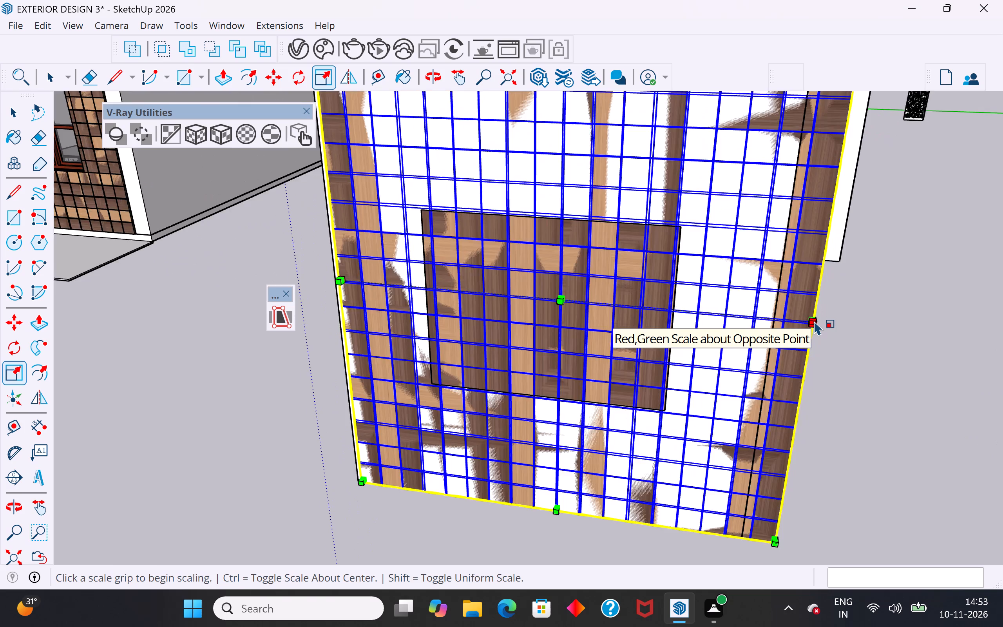
{"action": "scroll", "coordinate": [814, 321], "scroll_direction": "up", "scroll_amount": 4}
{"action": "middle_click_drag", "start_coordinate": [812, 328], "coordinate": [808, 371]}
{"action": "scroll", "coordinate": [806, 381], "scroll_direction": "up", "scroll_amount": 4}
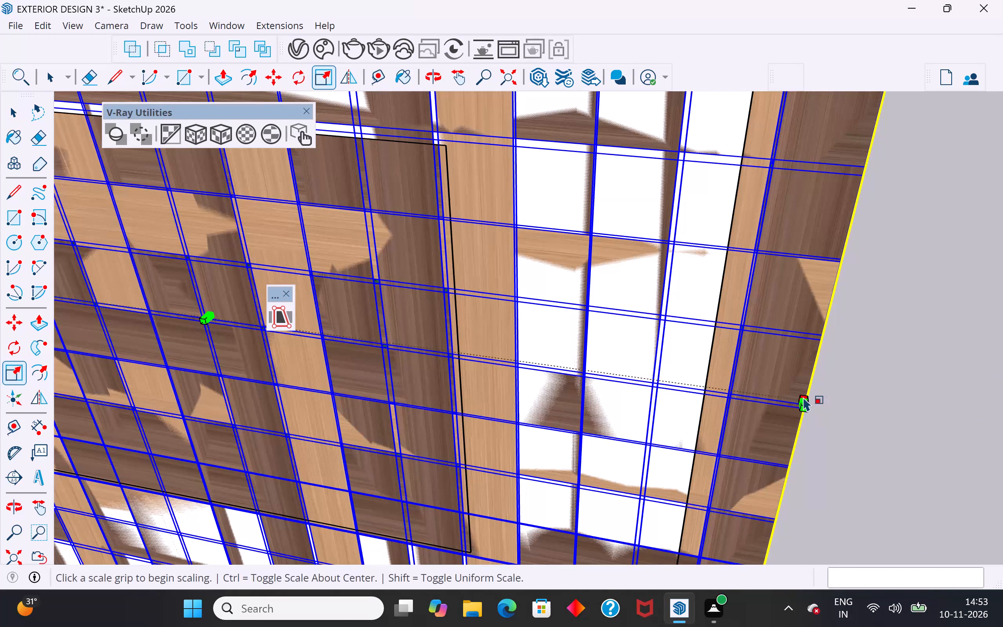
{"action": "left_click", "coordinate": [806, 399]}
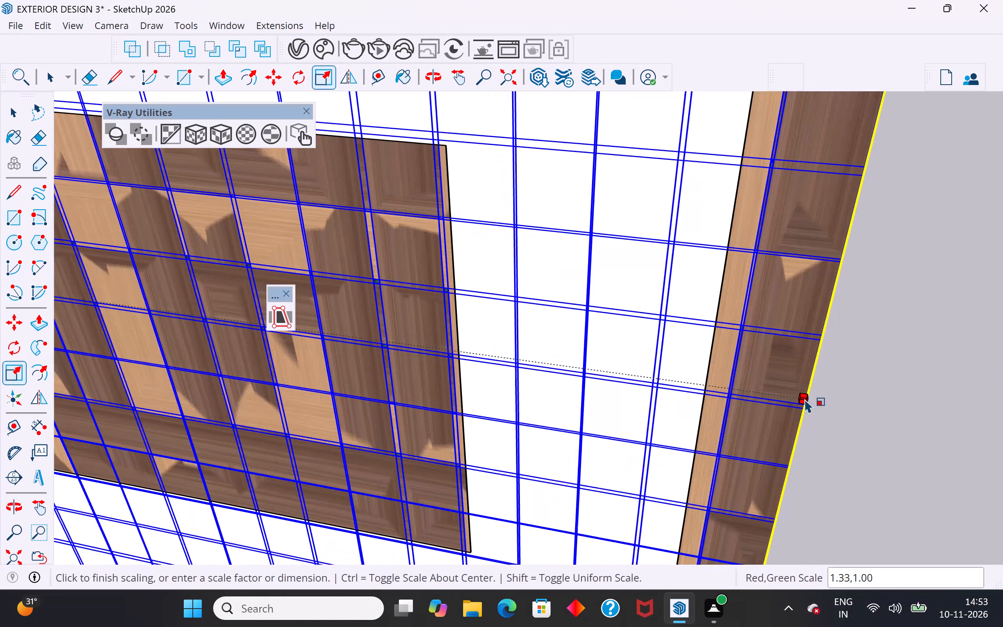
{"action": "key", "text": "Escape"}
{"action": "scroll", "coordinate": [819, 406], "scroll_direction": "up", "scroll_amount": 3}
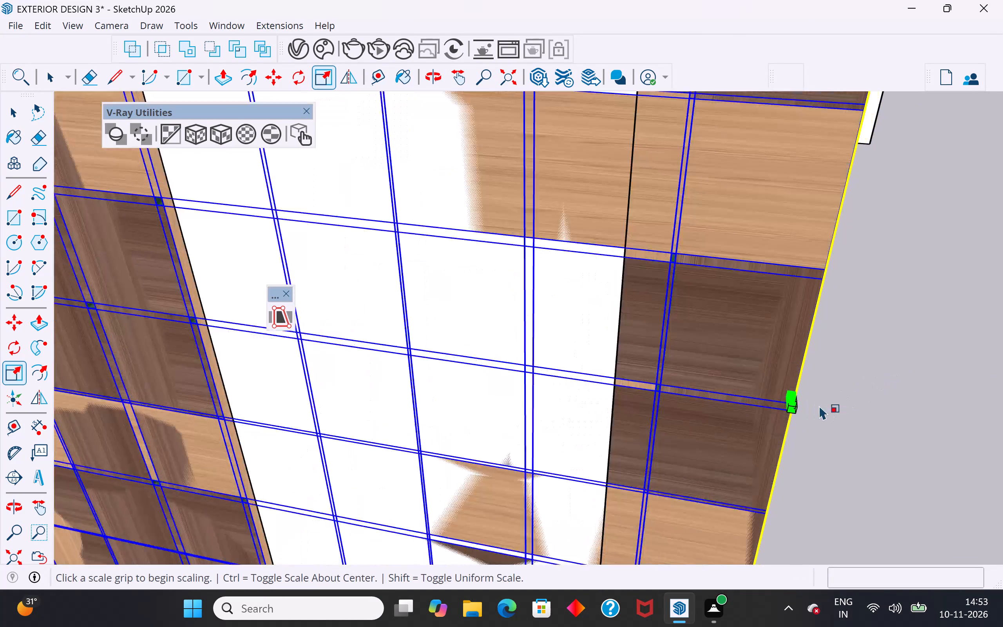
{"action": "left_click", "coordinate": [779, 397]}
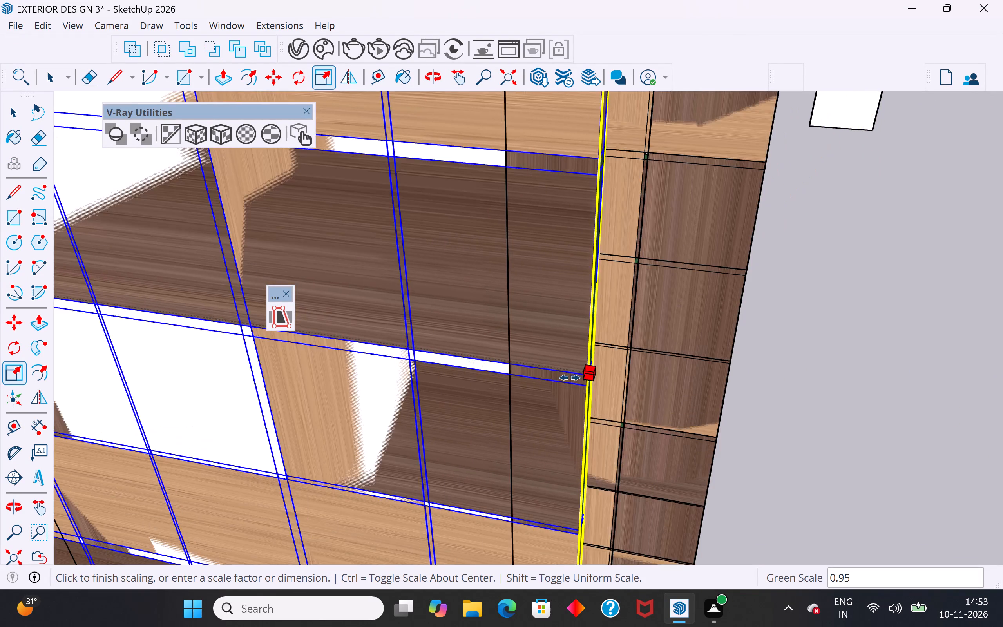
{"action": "left_click", "coordinate": [508, 370]}
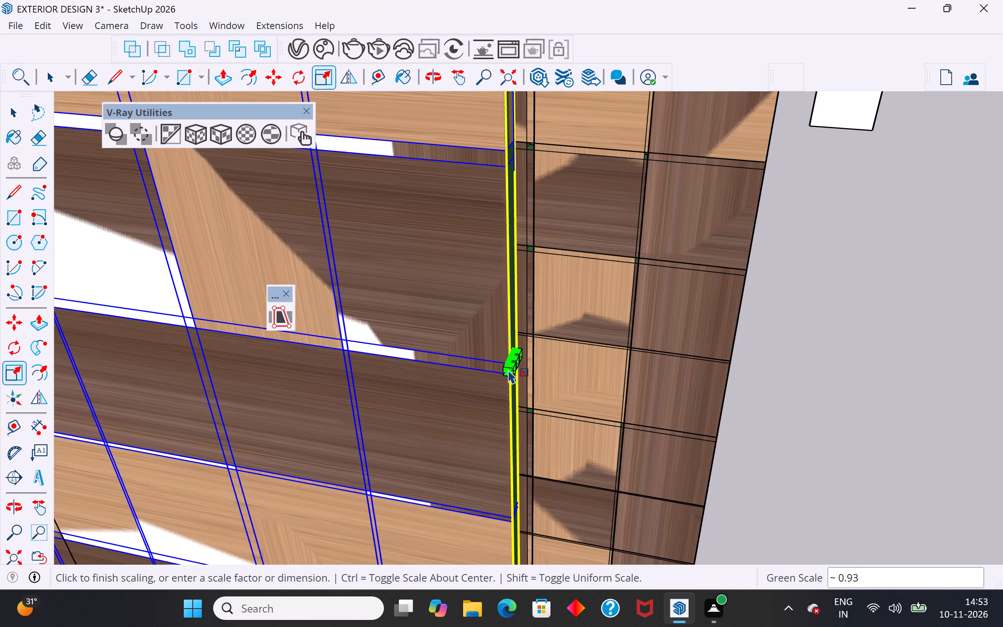
{"action": "scroll", "coordinate": [682, 371], "scroll_direction": "down", "scroll_amount": 18}
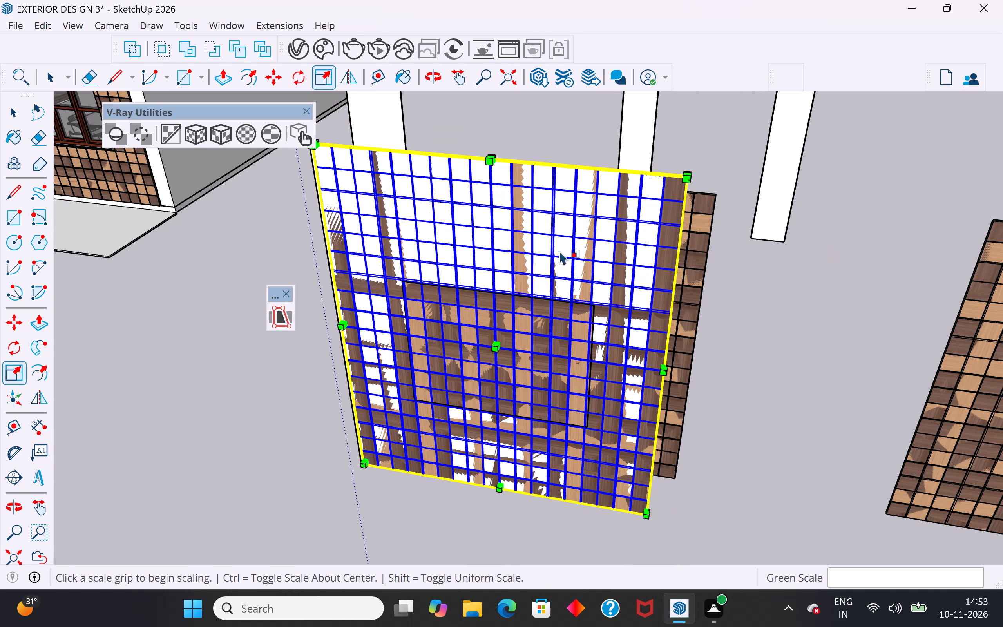
{"action": "left_click", "coordinate": [12, 120]}
{"action": "left_click", "coordinate": [147, 318]}
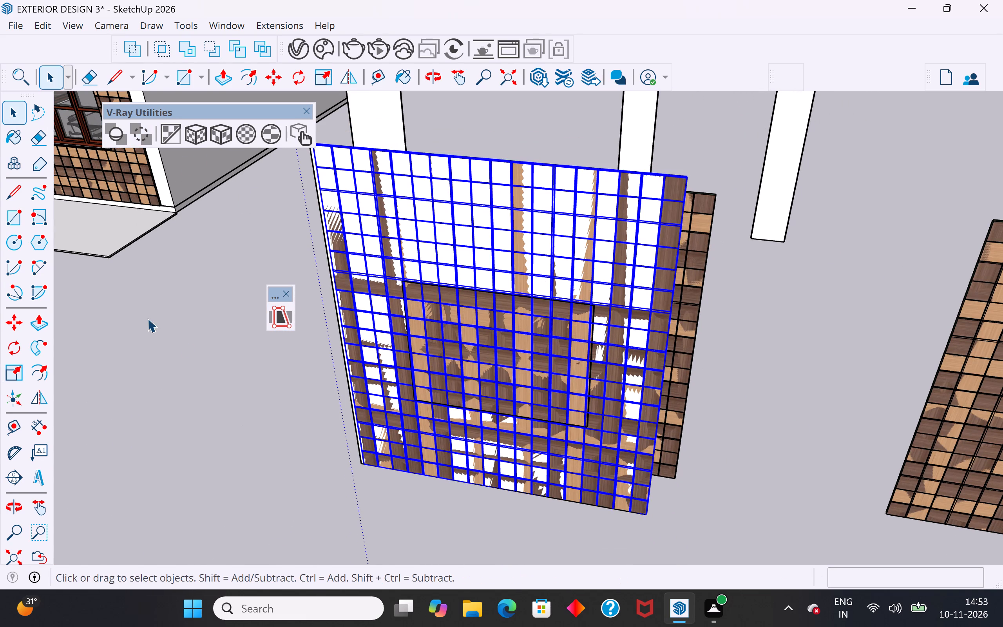
Move the resized lattice sheet about 2' off the wall face, leaving a gap between them.
{"action": "scroll", "coordinate": [527, 403], "scroll_direction": "down", "scroll_amount": 6}
{"action": "middle_click_drag", "start_coordinate": [541, 410], "coordinate": [905, 368]}
{"action": "scroll", "coordinate": [905, 368], "scroll_direction": "up", "scroll_amount": 5}
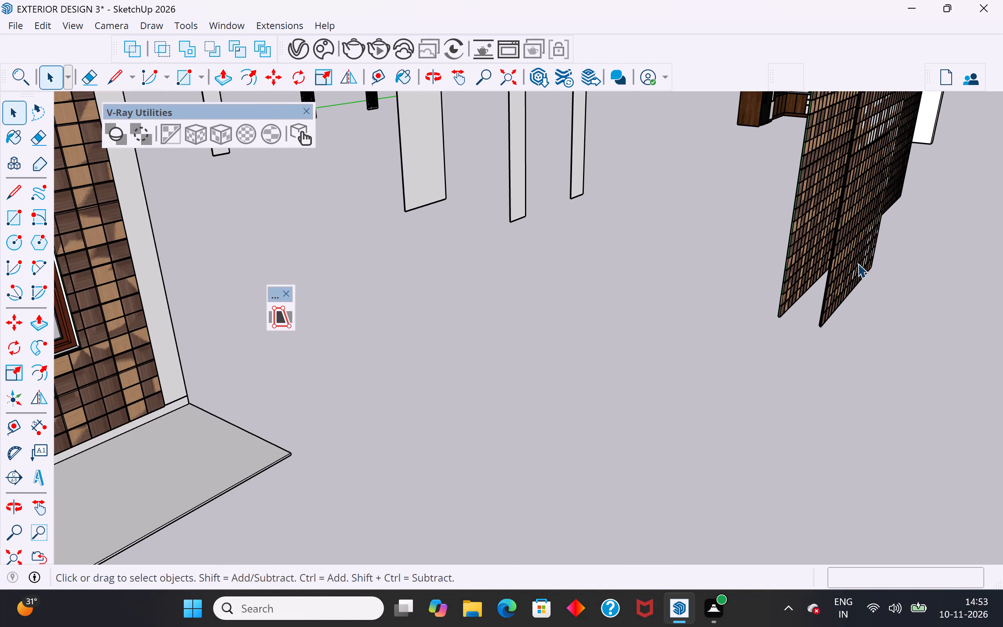
{"action": "left_click", "coordinate": [858, 263]}
{"action": "key", "text": "m"}
{"action": "left_click", "coordinate": [826, 332]}
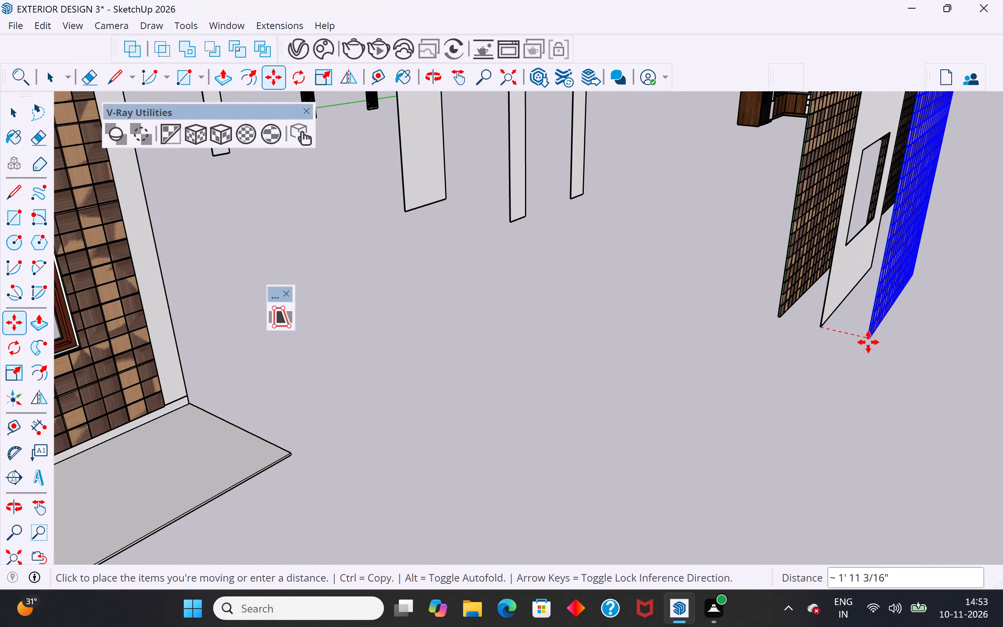
{"action": "scroll", "coordinate": [866, 349], "scroll_direction": "up", "scroll_amount": 6}
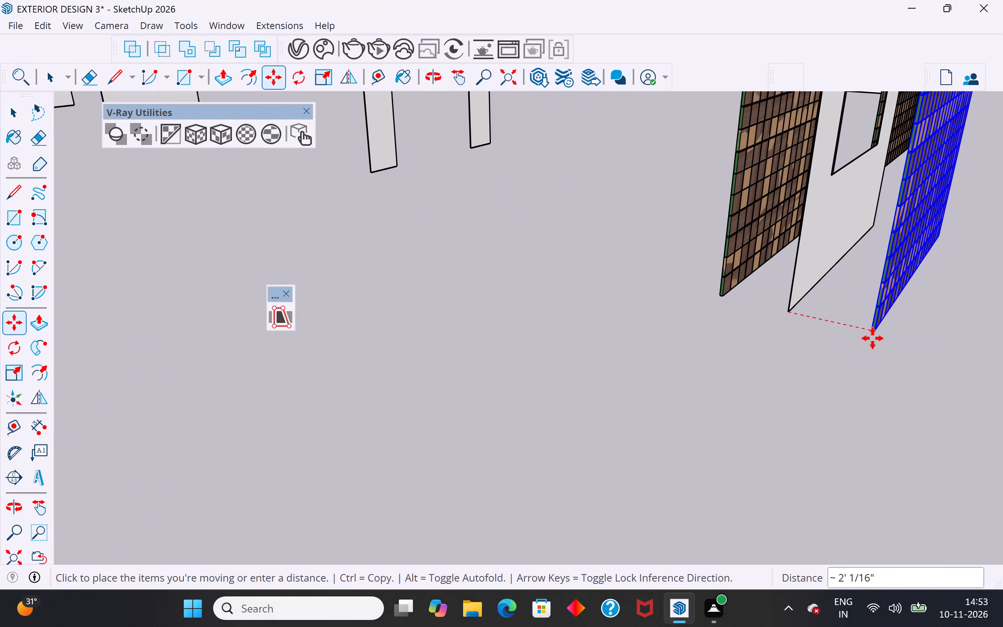
{"action": "left_click", "coordinate": [873, 338]}
{"action": "scroll", "coordinate": [809, 458], "scroll_direction": "down", "scroll_amount": 5}
{"action": "middle_click_drag", "start_coordinate": [854, 401], "coordinate": [721, 348]}
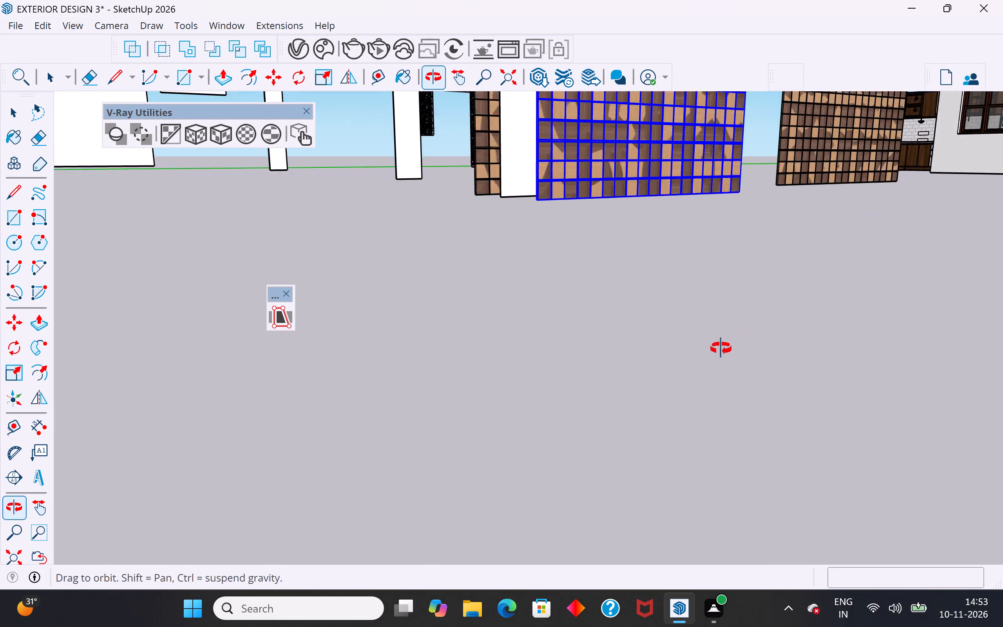
{"action": "middle_click_drag", "start_coordinate": [721, 348], "coordinate": [608, 398]}
{"action": "scroll", "coordinate": [755, 405], "scroll_direction": "down", "scroll_amount": 11}
{"action": "middle_click_drag", "start_coordinate": [732, 406], "coordinate": [1002, 486]}
{"action": "left_click", "coordinate": [16, 118]}
{"action": "left_click", "coordinate": [445, 250]}
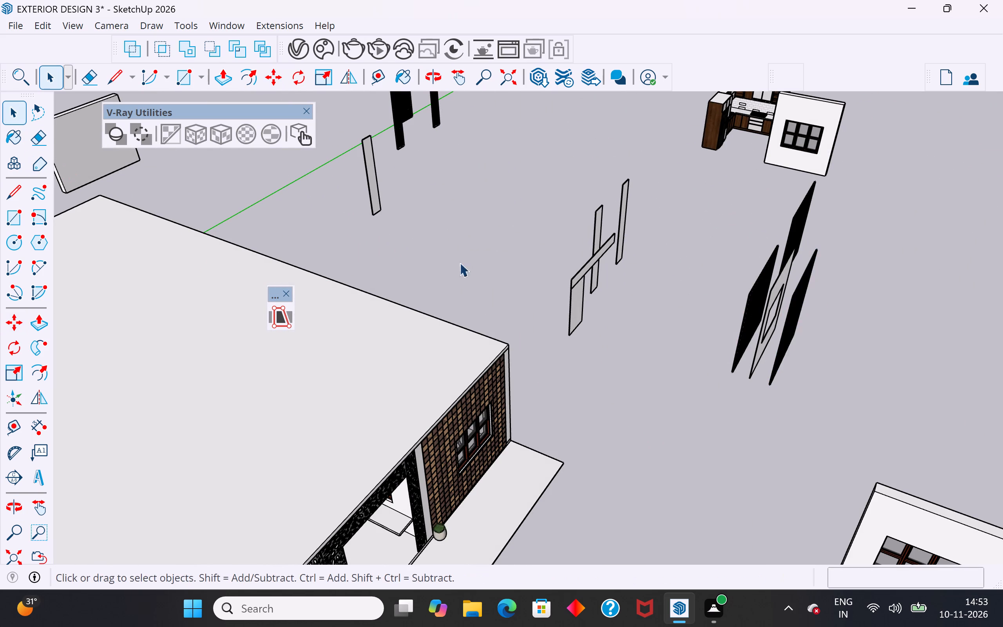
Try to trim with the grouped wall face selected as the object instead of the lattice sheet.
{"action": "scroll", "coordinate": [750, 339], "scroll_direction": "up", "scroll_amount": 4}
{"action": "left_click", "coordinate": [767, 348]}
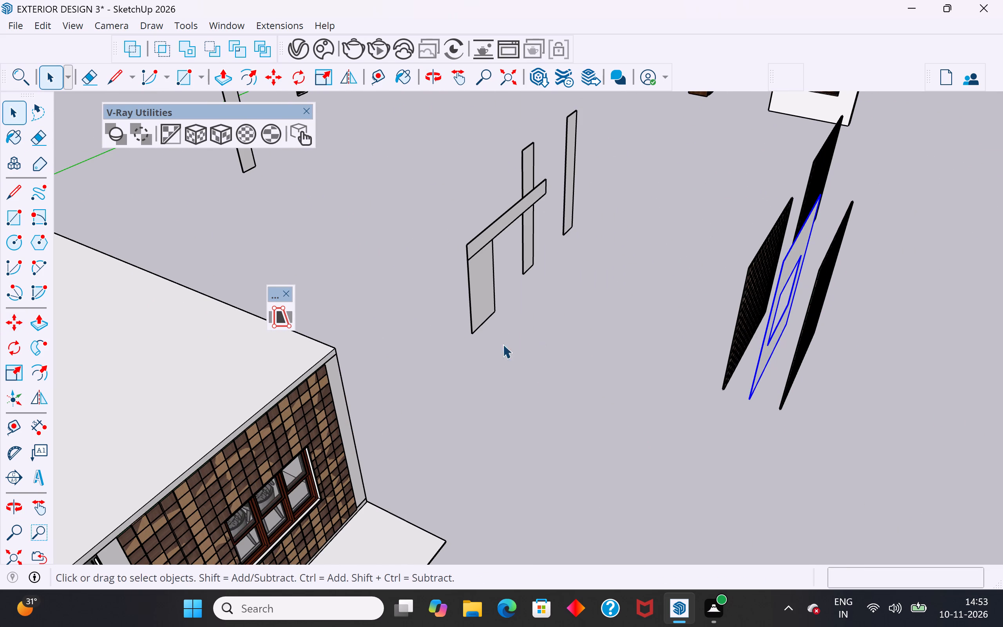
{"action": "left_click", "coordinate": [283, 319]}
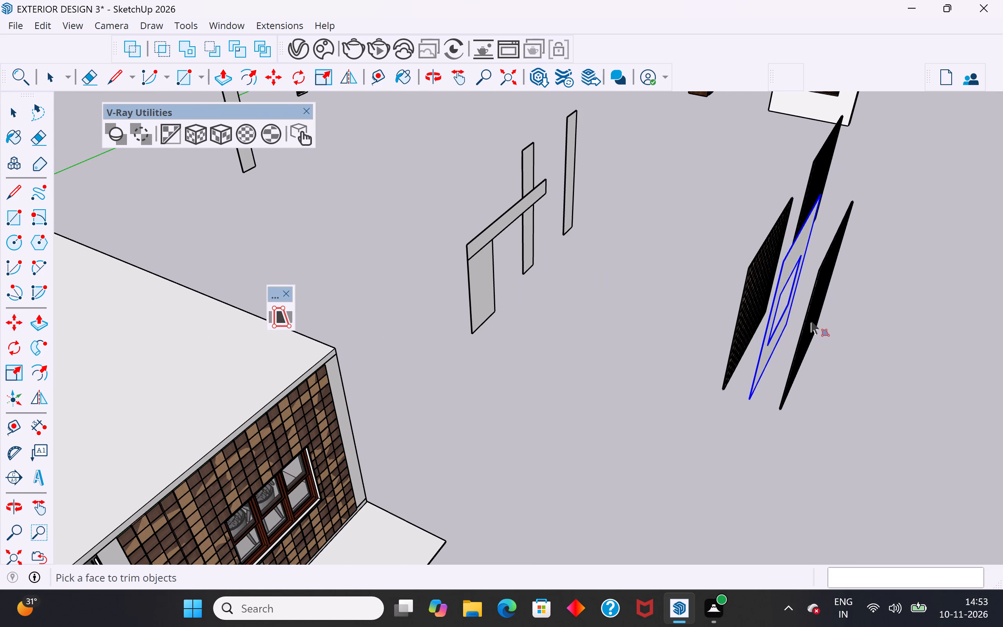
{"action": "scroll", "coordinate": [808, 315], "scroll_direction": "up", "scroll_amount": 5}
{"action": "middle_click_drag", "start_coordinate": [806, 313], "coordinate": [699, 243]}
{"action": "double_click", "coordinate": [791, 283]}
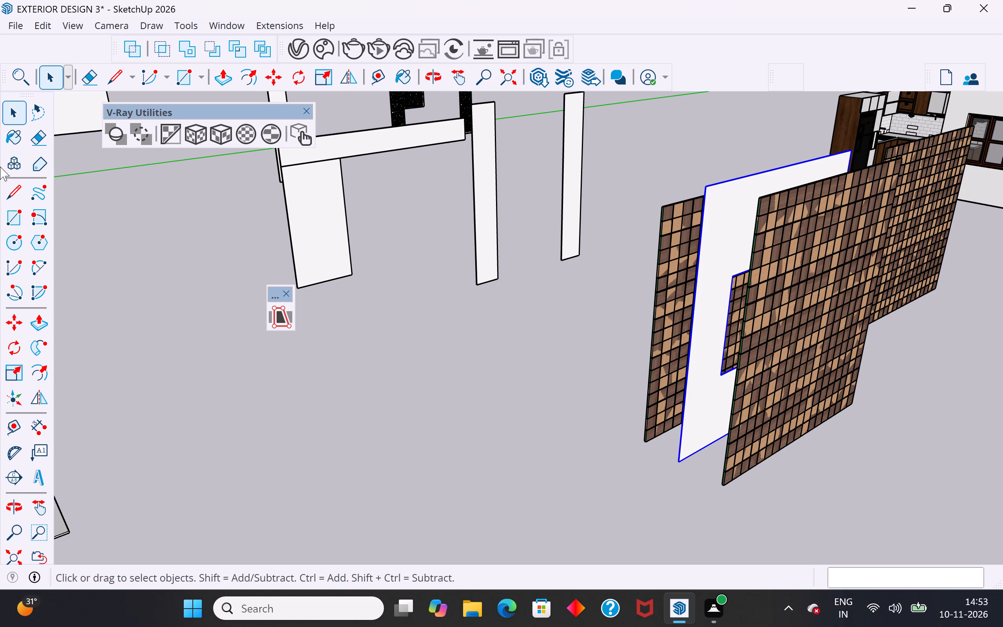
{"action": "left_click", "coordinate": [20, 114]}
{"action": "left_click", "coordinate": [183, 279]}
Trim the resized lattice sheet to the wall face's outline and window opening.
{"action": "left_click", "coordinate": [749, 403]}
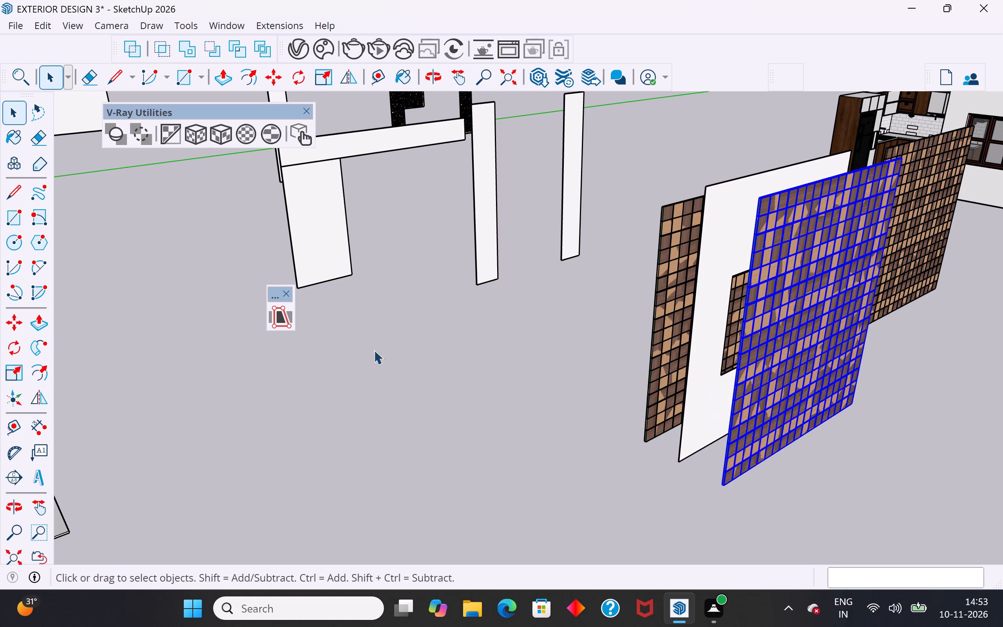
{"action": "left_click", "coordinate": [286, 318]}
{"action": "double_click", "coordinate": [690, 427]}
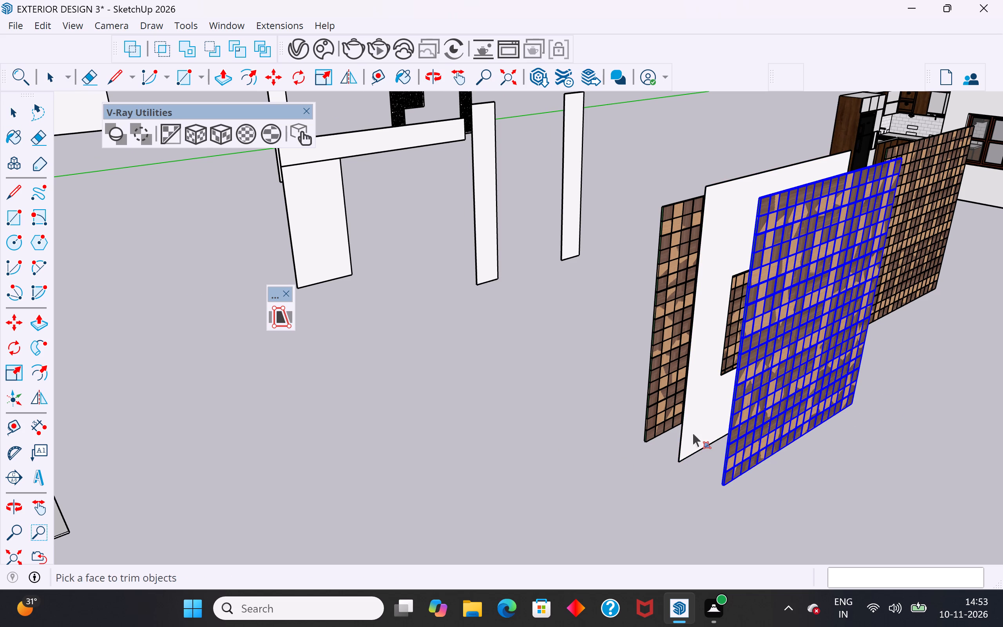
{"action": "left_click", "coordinate": [16, 114]}
{"action": "left_click", "coordinate": [237, 380]}
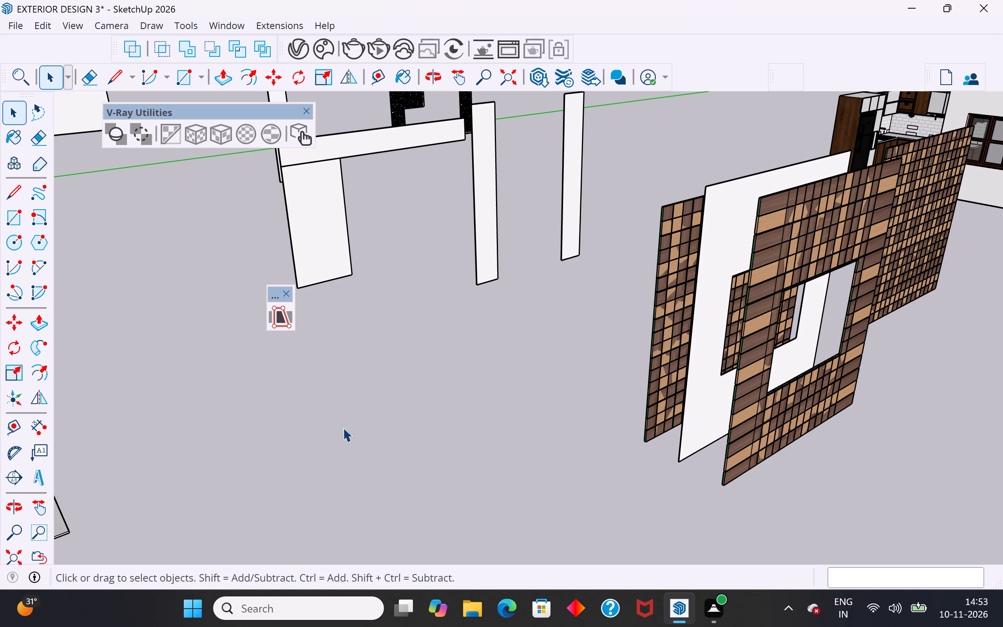
Move the trimmed lattice panel about 54' 10" onto the unclad front wall, its lower corner meeting the wall's porch-side corner.
{"action": "left_click", "coordinate": [792, 429]}
{"action": "scroll", "coordinate": [839, 402], "scroll_direction": "down", "scroll_amount": 4}
{"action": "middle_click_drag", "start_coordinate": [843, 406], "coordinate": [607, 336]}
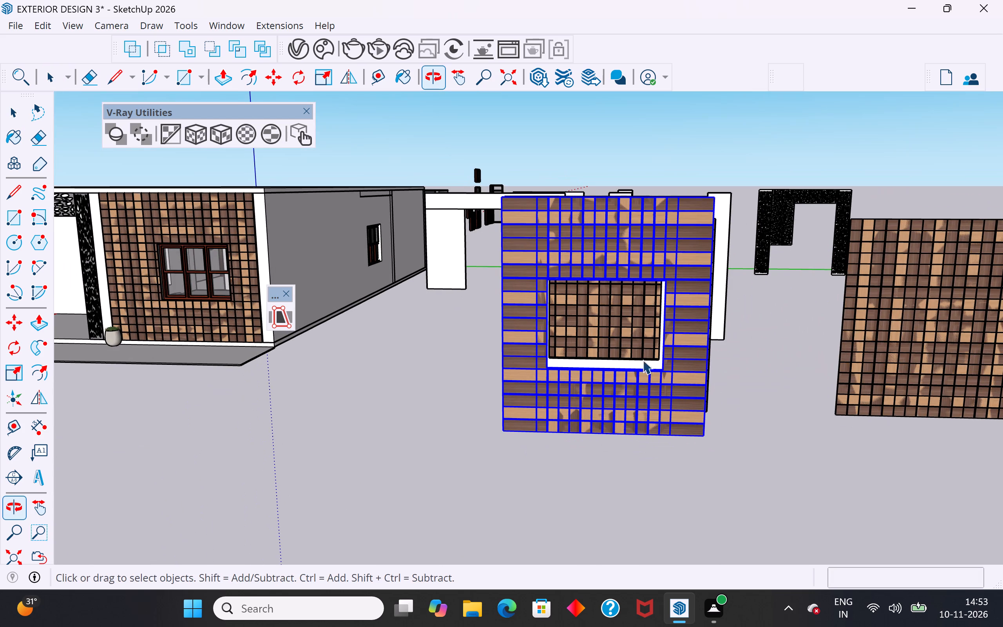
{"action": "key", "text": "m"}
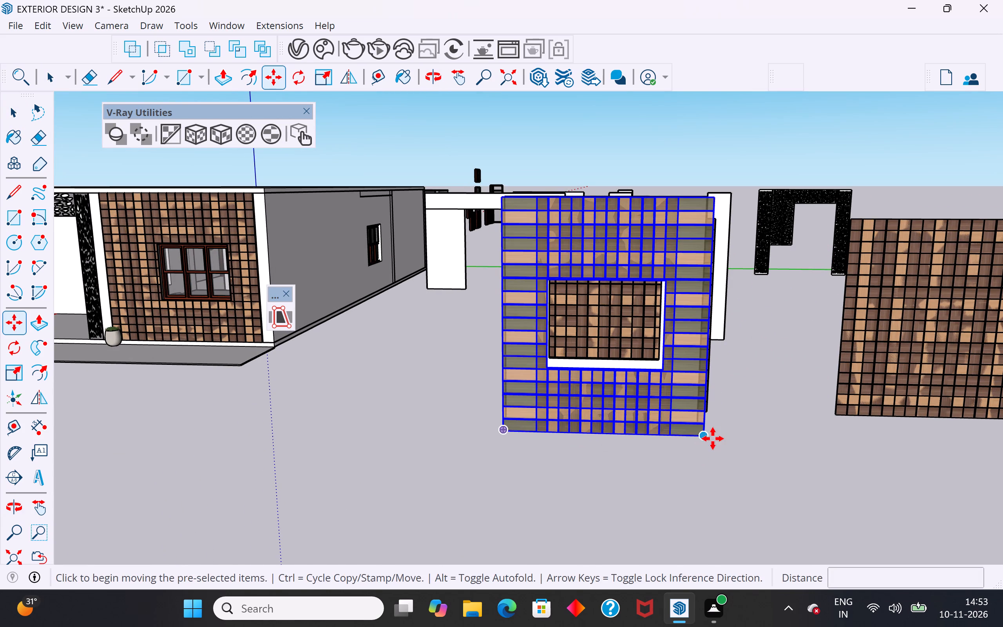
{"action": "left_click", "coordinate": [713, 439]}
{"action": "scroll", "coordinate": [903, 453], "scroll_direction": "down", "scroll_amount": 11}
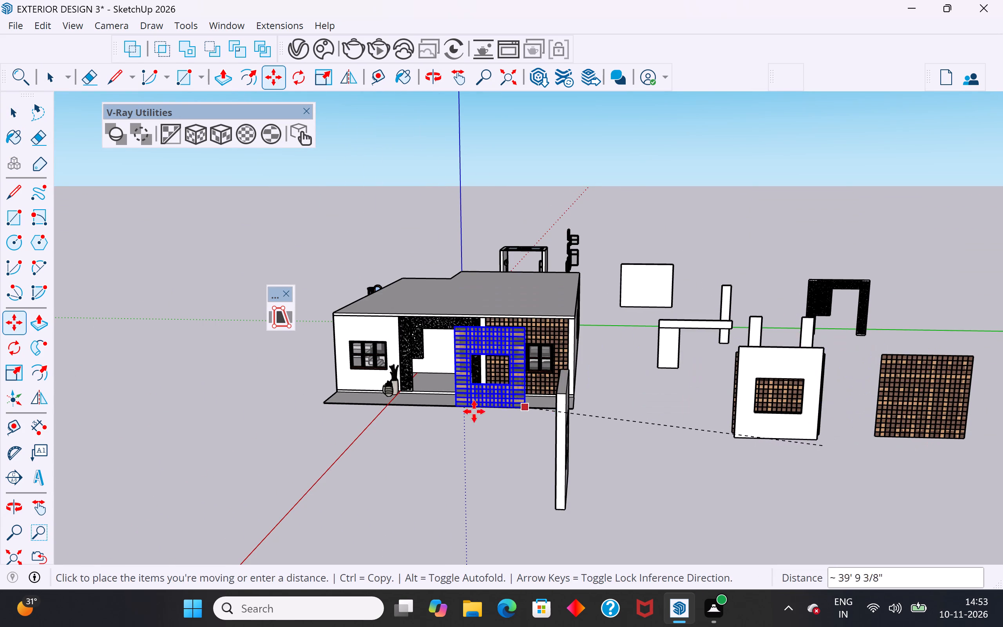
{"action": "scroll", "coordinate": [368, 388], "scroll_direction": "up", "scroll_amount": 9}
{"action": "middle_click_drag", "start_coordinate": [409, 383], "coordinate": [429, 511]}
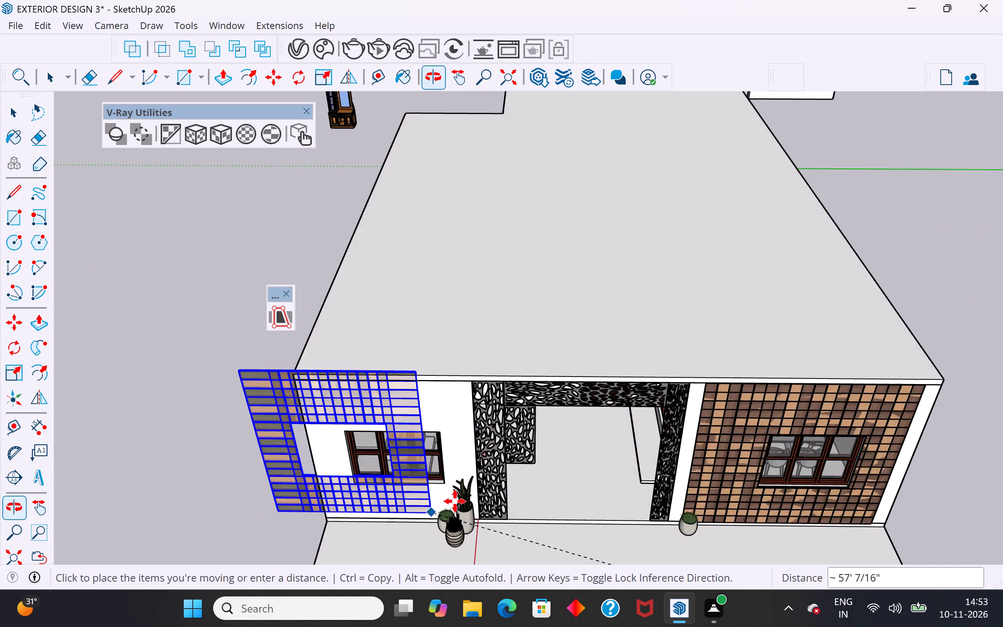
{"action": "scroll", "coordinate": [486, 482], "scroll_direction": "up", "scroll_amount": 4}
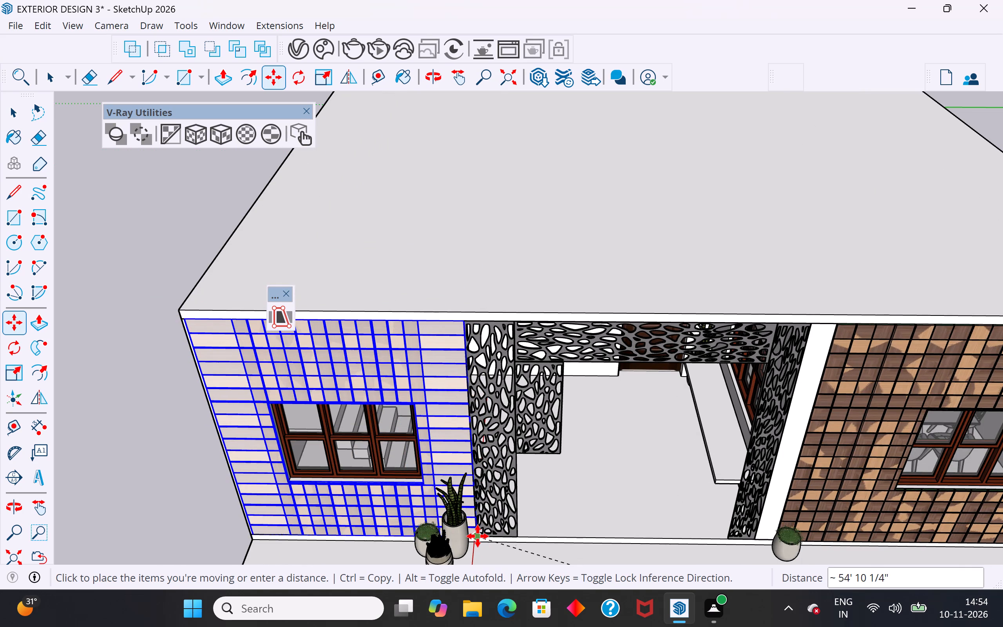
{"action": "left_click", "coordinate": [478, 537]}
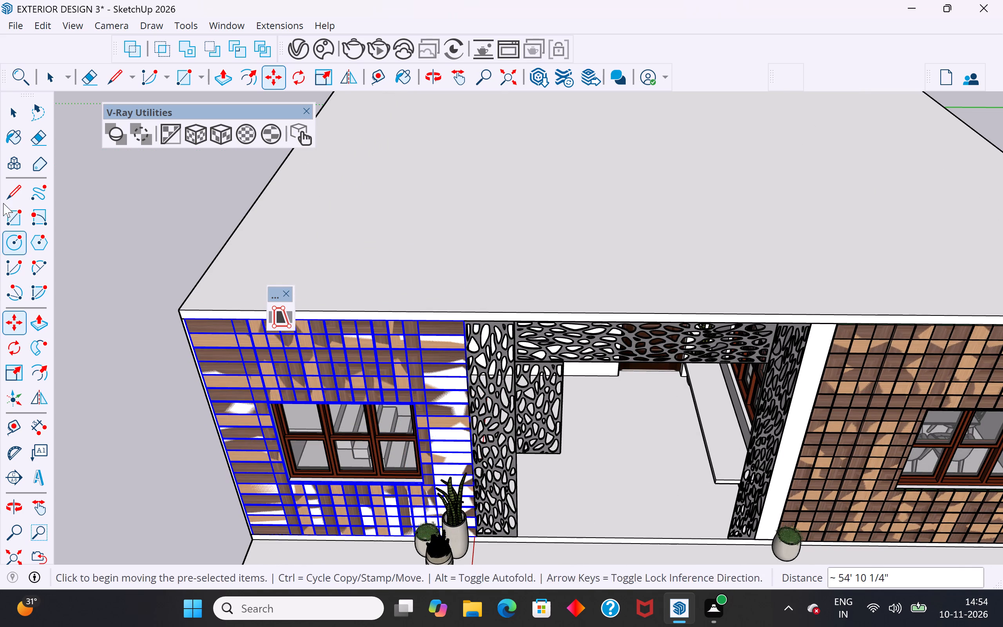
{"action": "left_click", "coordinate": [16, 120]}
{"action": "left_click", "coordinate": [96, 246]}
Move the newly placed lattice panel about 7/8" outward so its thickness stands proud of the front wall face.
{"action": "middle_click_drag", "start_coordinate": [390, 402], "coordinate": [596, 298]}
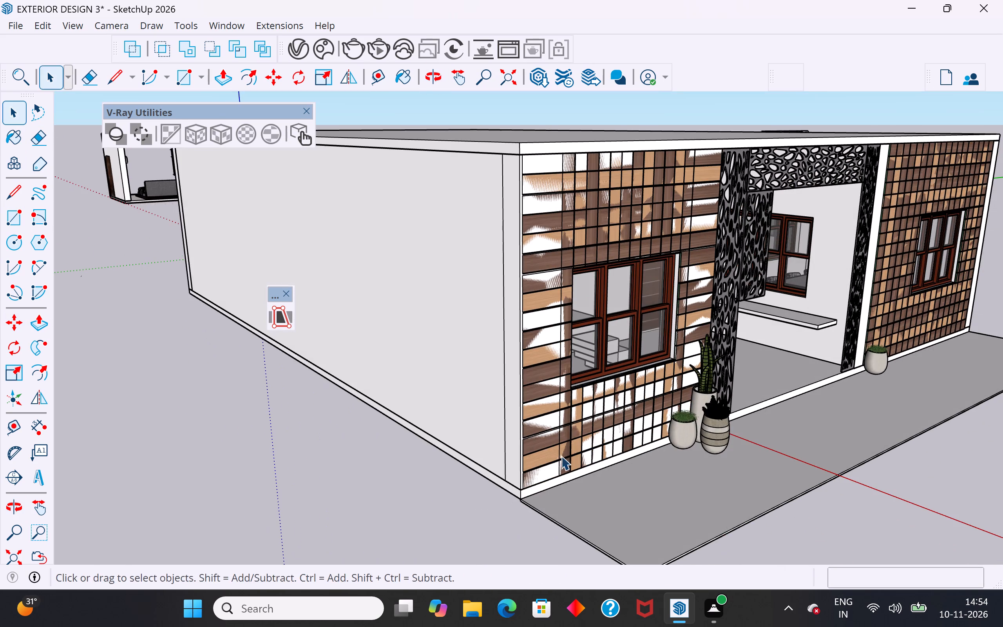
{"action": "middle_click_drag", "start_coordinate": [527, 518], "coordinate": [567, 495]}
{"action": "scroll", "coordinate": [606, 396], "scroll_direction": "up", "scroll_amount": 5}
{"action": "middle_click_drag", "start_coordinate": [599, 422], "coordinate": [639, 384]}
{"action": "left_click", "coordinate": [625, 399]}
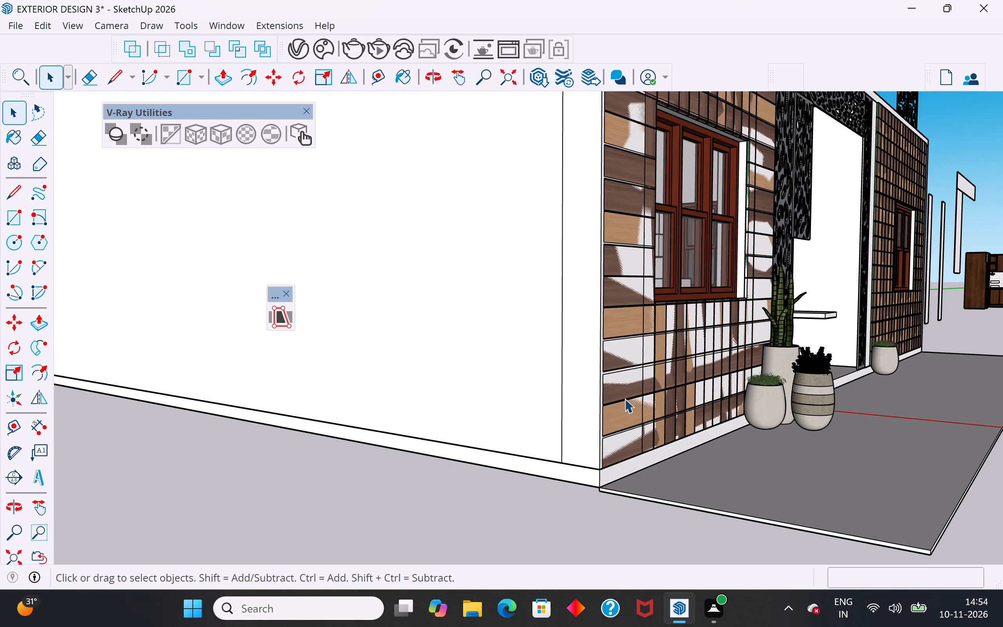
{"action": "scroll", "coordinate": [586, 485], "scroll_direction": "up", "scroll_amount": 11}
{"action": "key", "text": "m"}
{"action": "scroll", "coordinate": [591, 462], "scroll_direction": "up", "scroll_amount": 4}
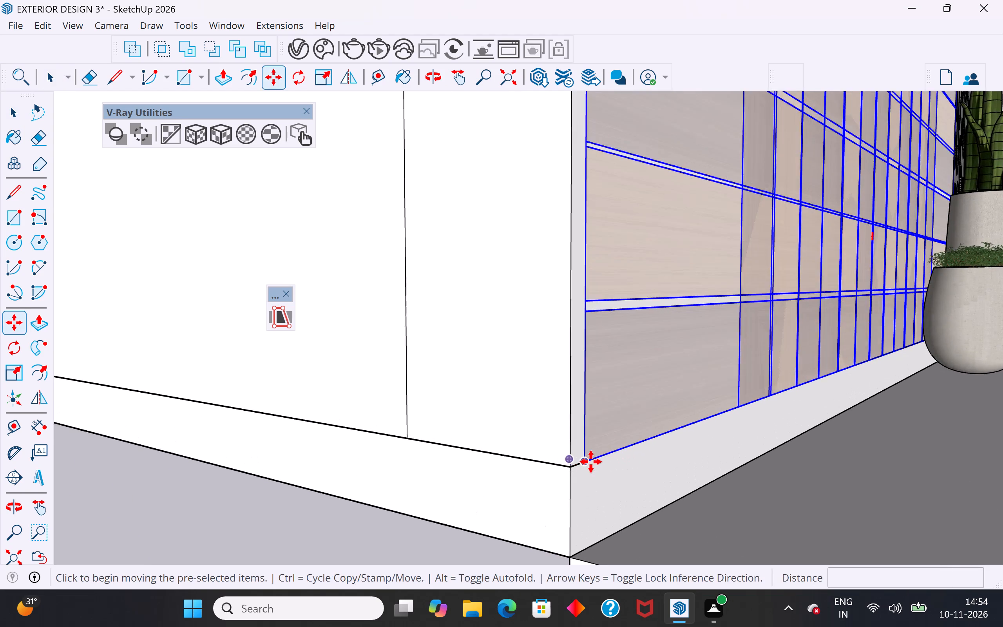
{"action": "scroll", "coordinate": [591, 462], "scroll_direction": "up", "scroll_amount": 3}
{"action": "left_click", "coordinate": [588, 463]}
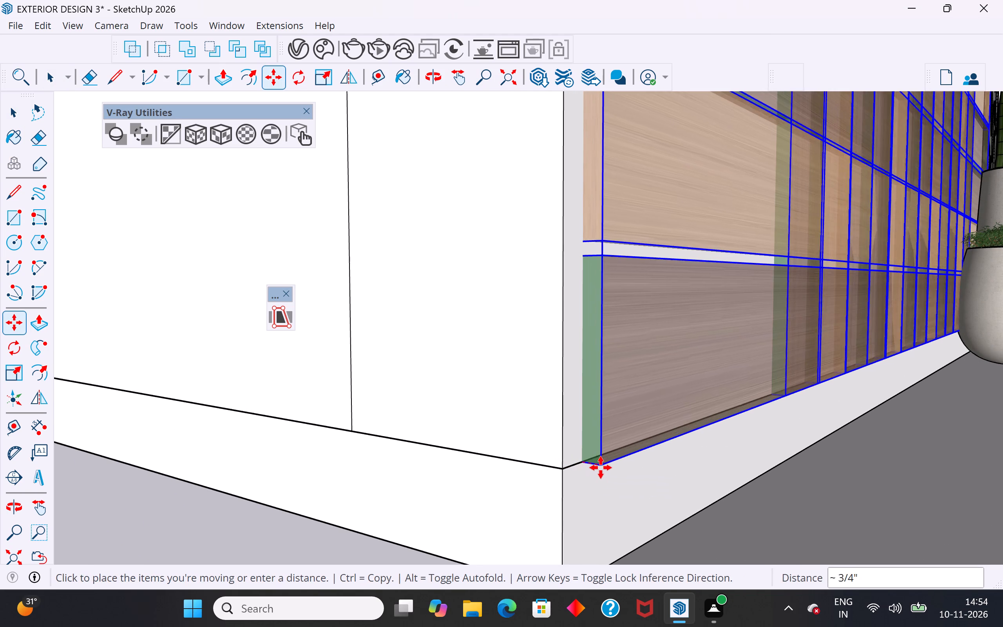
{"action": "left_click", "coordinate": [605, 468]}
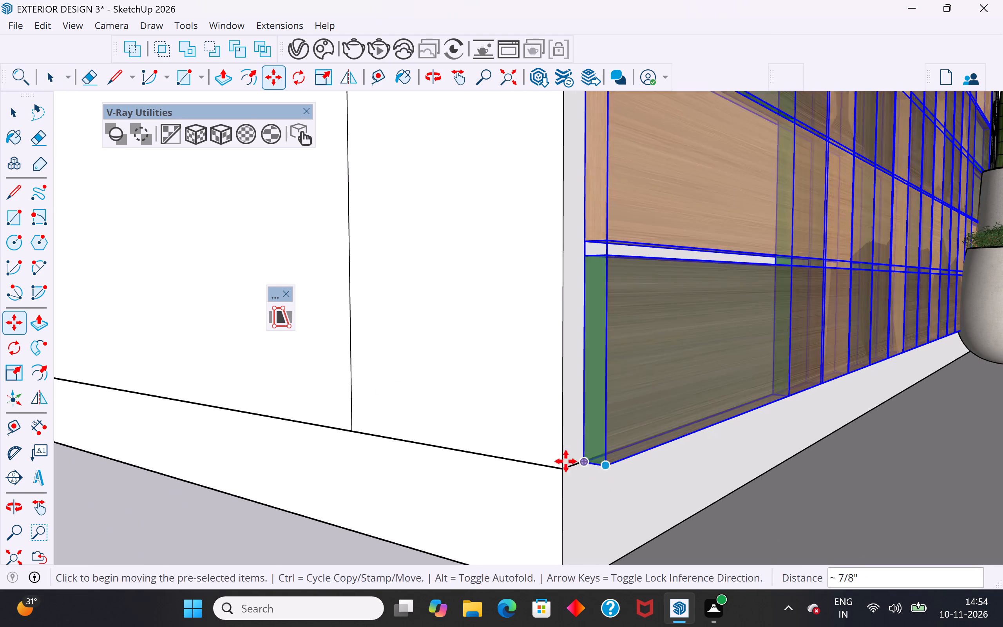
{"action": "left_click", "coordinate": [11, 113]}
{"action": "left_click", "coordinate": [118, 504]}
Nudge the same lattice panel about 1/16" along the wall's base edge toward the house's outer corner.
{"action": "scroll", "coordinate": [466, 504], "scroll_direction": "down", "scroll_amount": 5}
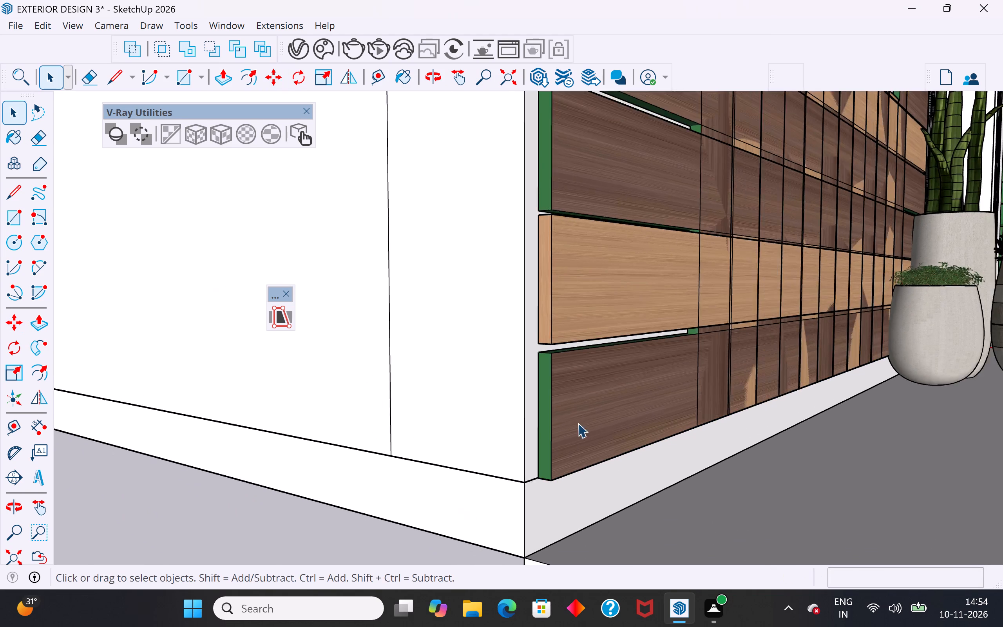
{"action": "scroll", "coordinate": [578, 420], "scroll_direction": "down", "scroll_amount": 5}
{"action": "scroll", "coordinate": [610, 368], "scroll_direction": "down", "scroll_amount": 2}
{"action": "scroll", "coordinate": [570, 424], "scroll_direction": "up", "scroll_amount": 13}
{"action": "left_click", "coordinate": [566, 449]}
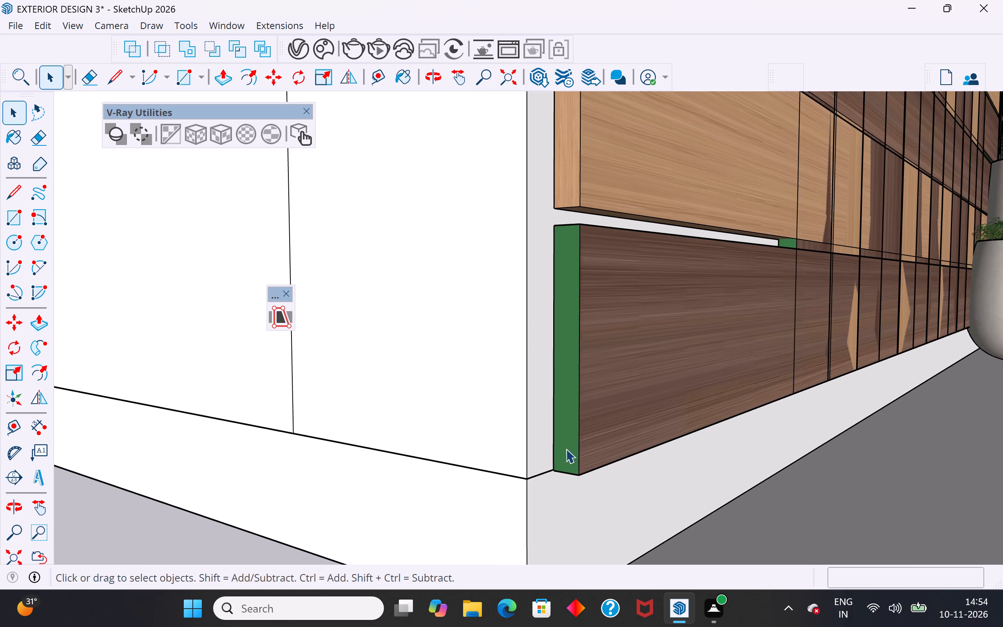
{"action": "scroll", "coordinate": [545, 472], "scroll_direction": "up", "scroll_amount": 9}
{"action": "key", "text": "m"}
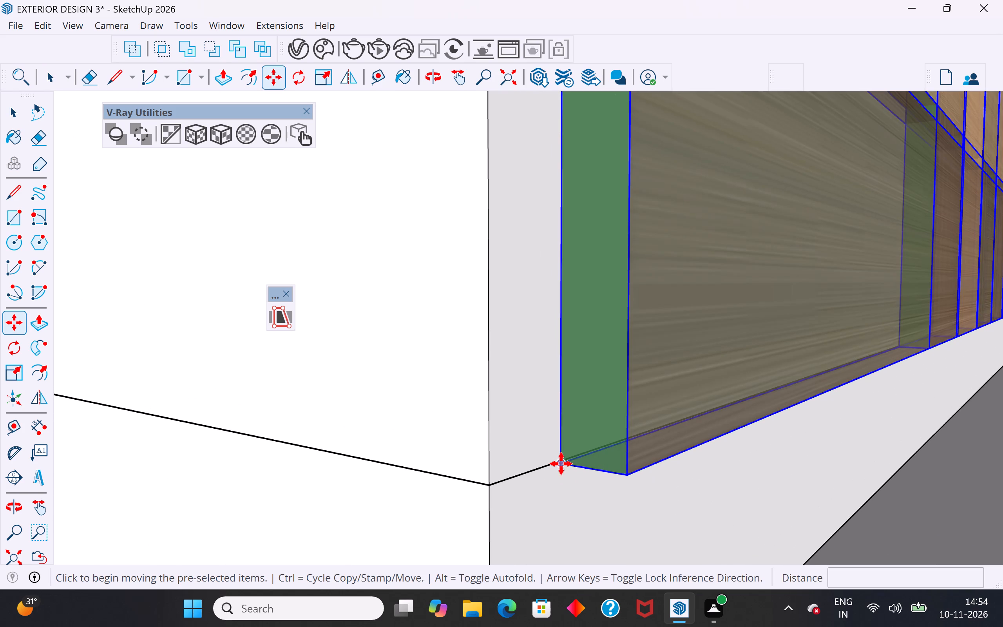
{"action": "left_click", "coordinate": [561, 464]}
{"action": "left_click", "coordinate": [555, 462]}
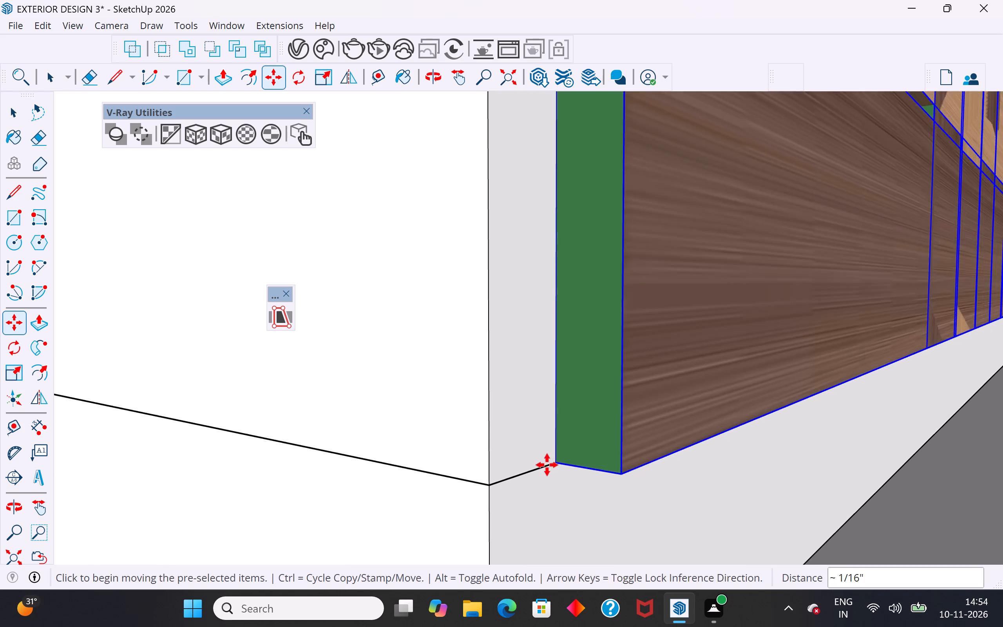
{"action": "scroll", "coordinate": [533, 468], "scroll_direction": "down", "scroll_amount": 20}
{"action": "scroll", "coordinate": [533, 468], "scroll_direction": "down", "scroll_amount": 7}
{"action": "key", "text": "Escape"}
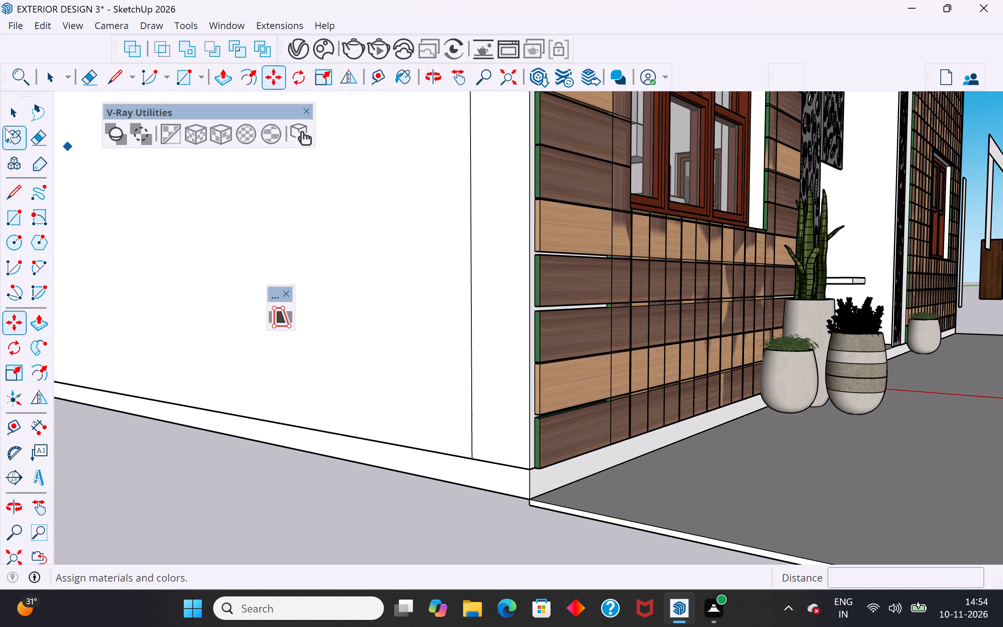
{"action": "left_click_drag", "start_coordinate": [15, 112], "coordinate": [16, 123]}
{"action": "left_click", "coordinate": [160, 471]}
Scale the lattice panel on the other side of the porch to about 1.07 along green, extending it toward the perforated porch screen.
{"action": "scroll", "coordinate": [342, 407], "scroll_direction": "down", "scroll_amount": 13}
{"action": "middle_click_drag", "start_coordinate": [681, 438], "coordinate": [657, 449]}
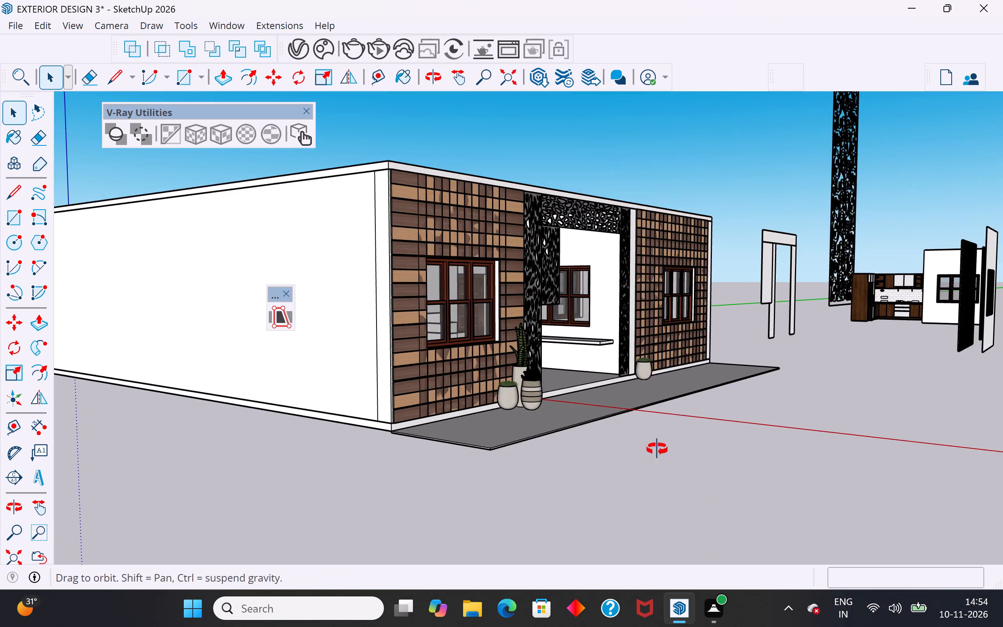
{"action": "middle_click_drag", "start_coordinate": [657, 449], "coordinate": [400, 463]}
{"action": "scroll", "coordinate": [501, 319], "scroll_direction": "up", "scroll_amount": 4}
{"action": "middle_click_drag", "start_coordinate": [445, 335], "coordinate": [468, 348]}
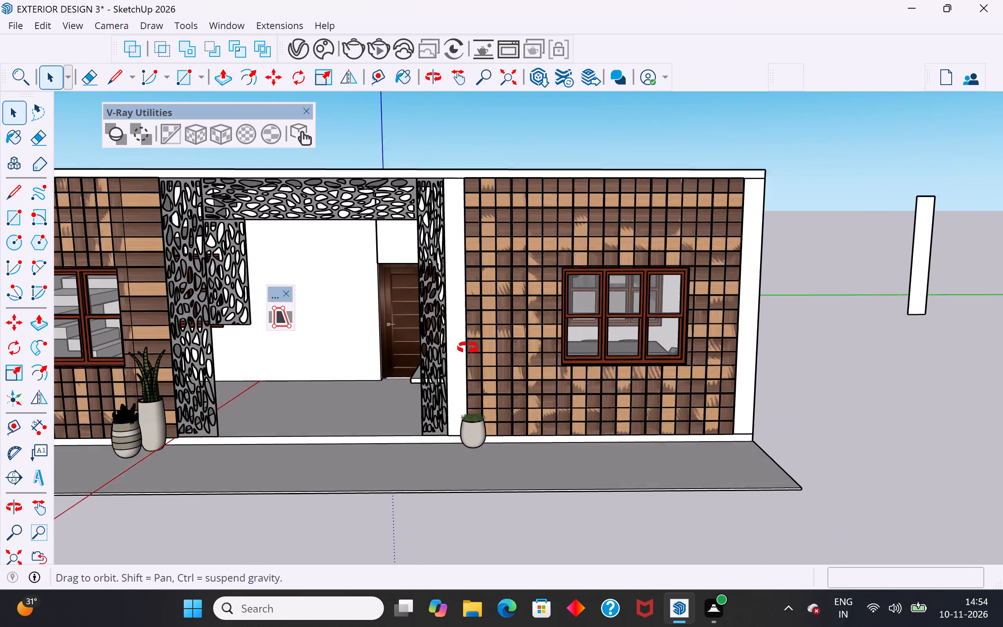
{"action": "middle_click_drag", "start_coordinate": [468, 348], "coordinate": [491, 354]}
{"action": "scroll", "coordinate": [499, 330], "scroll_direction": "up", "scroll_amount": 4}
{"action": "middle_click_drag", "start_coordinate": [515, 328], "coordinate": [606, 326]}
{"action": "scroll", "coordinate": [628, 310], "scroll_direction": "up", "scroll_amount": 9}
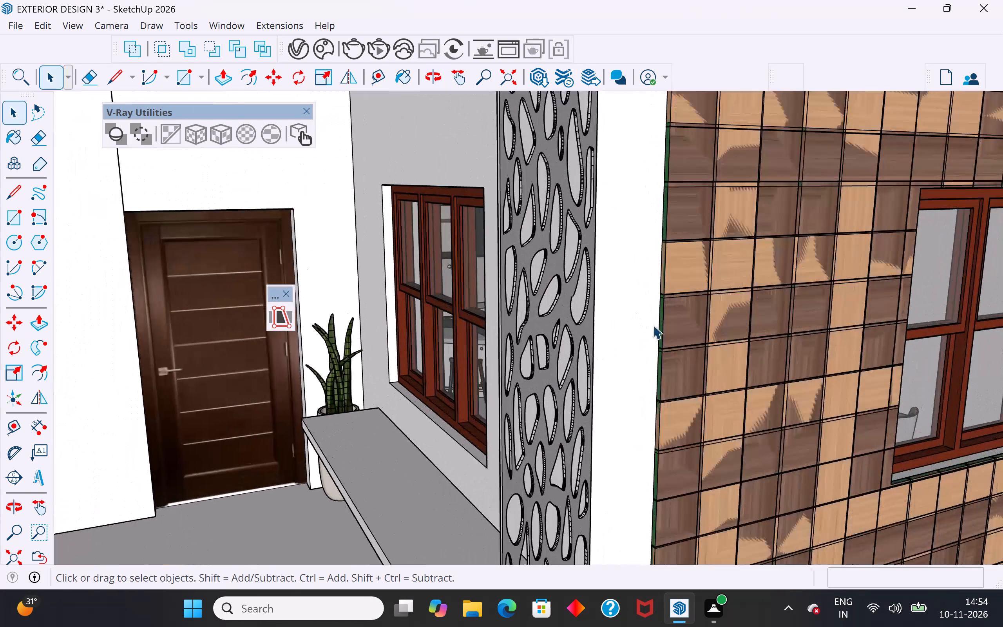
{"action": "scroll", "coordinate": [653, 325], "scroll_direction": "up", "scroll_amount": 9}
{"action": "left_click", "coordinate": [669, 333]}
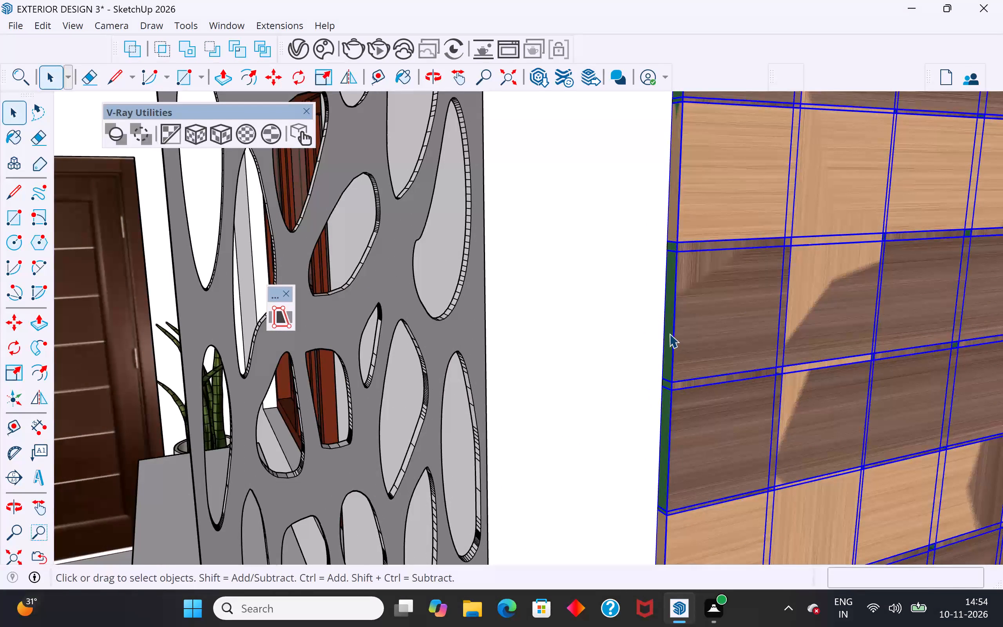
{"action": "key", "text": "s"}
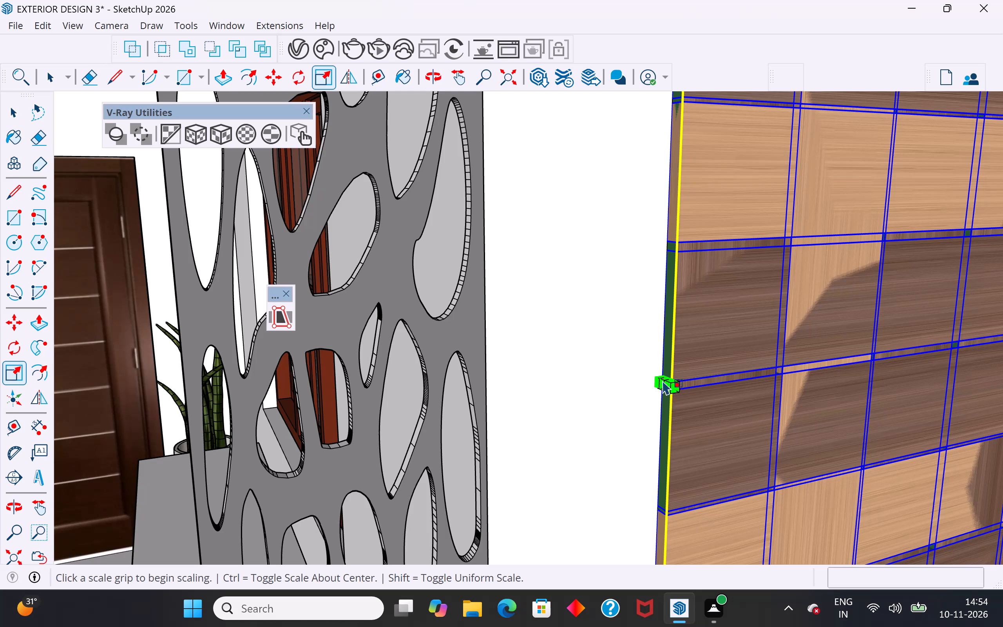
{"action": "scroll", "coordinate": [660, 389], "scroll_direction": "up", "scroll_amount": 5}
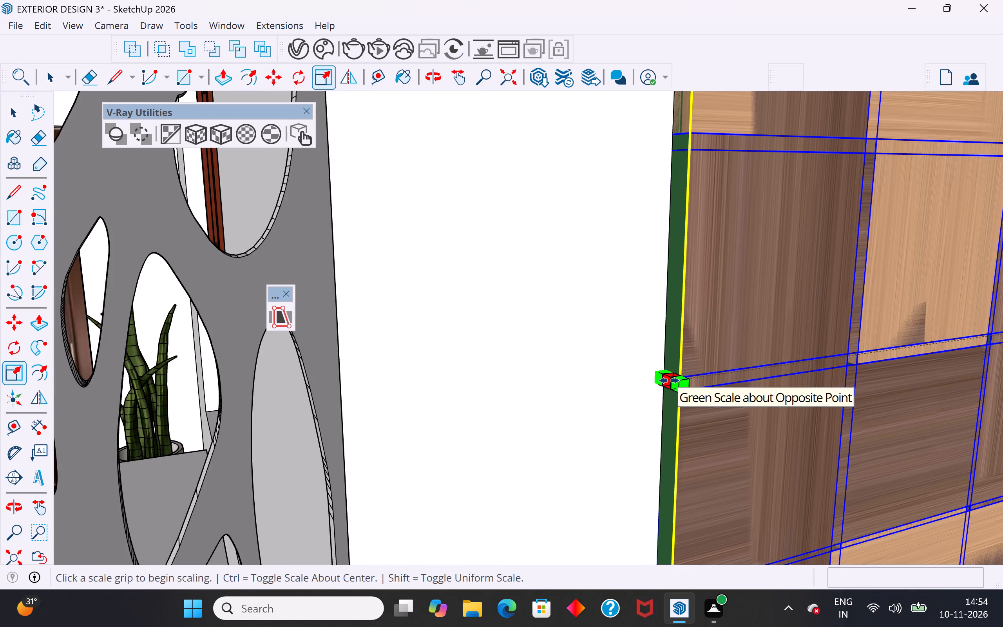
{"action": "left_click", "coordinate": [669, 381]}
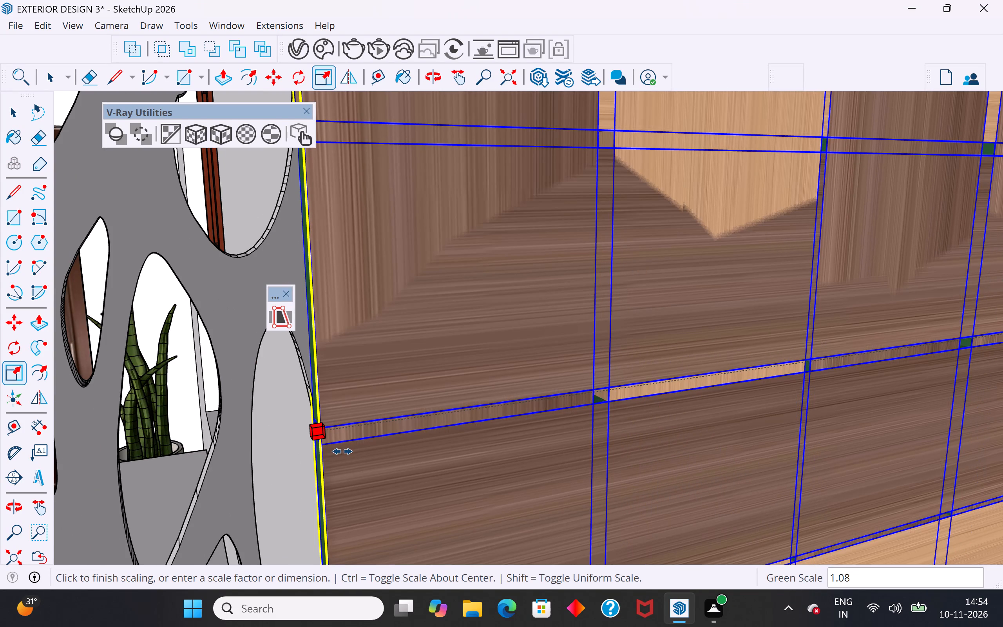
{"action": "scroll", "coordinate": [358, 447], "scroll_direction": "up", "scroll_amount": 10}
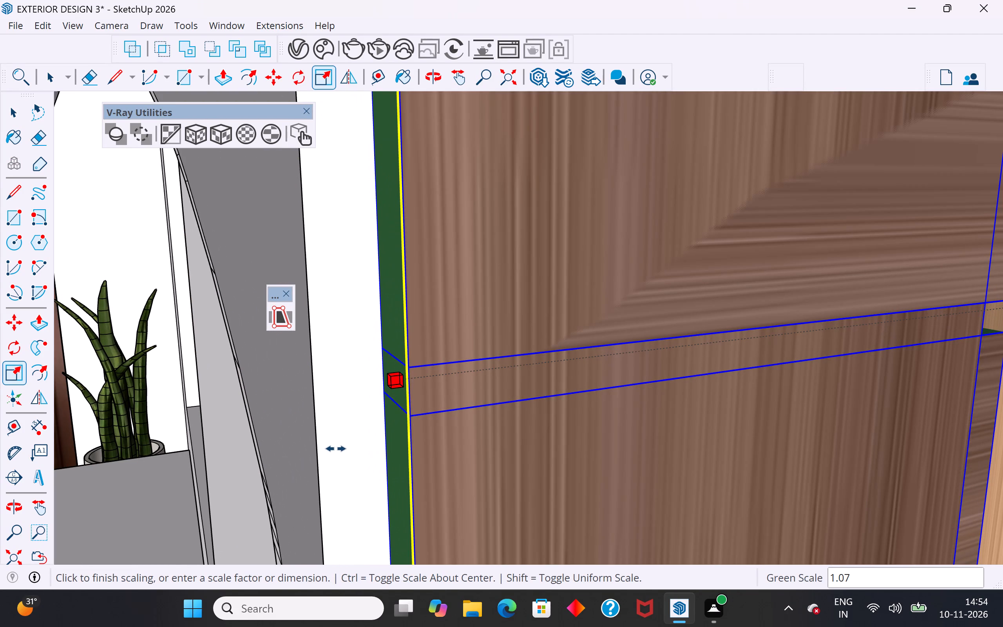
{"action": "left_click", "coordinate": [322, 446]}
{"action": "scroll", "coordinate": [469, 380], "scroll_direction": "down", "scroll_amount": 9}
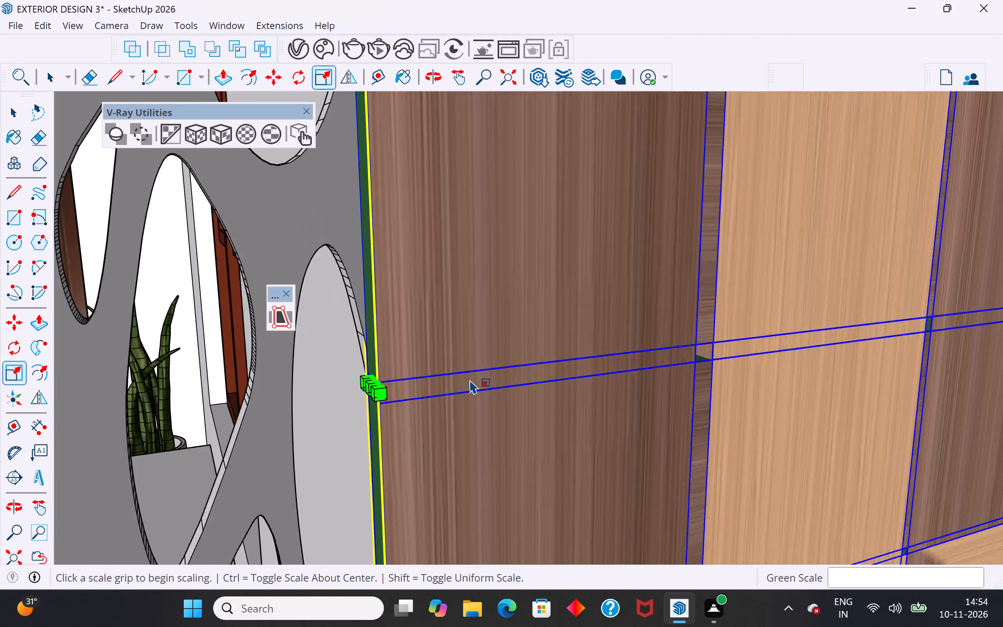
{"action": "scroll", "coordinate": [469, 380], "scroll_direction": "down", "scroll_amount": 1}
{"action": "middle_click_drag", "start_coordinate": [406, 406], "coordinate": [503, 383]}
{"action": "scroll", "coordinate": [370, 391], "scroll_direction": "up", "scroll_amount": 8}
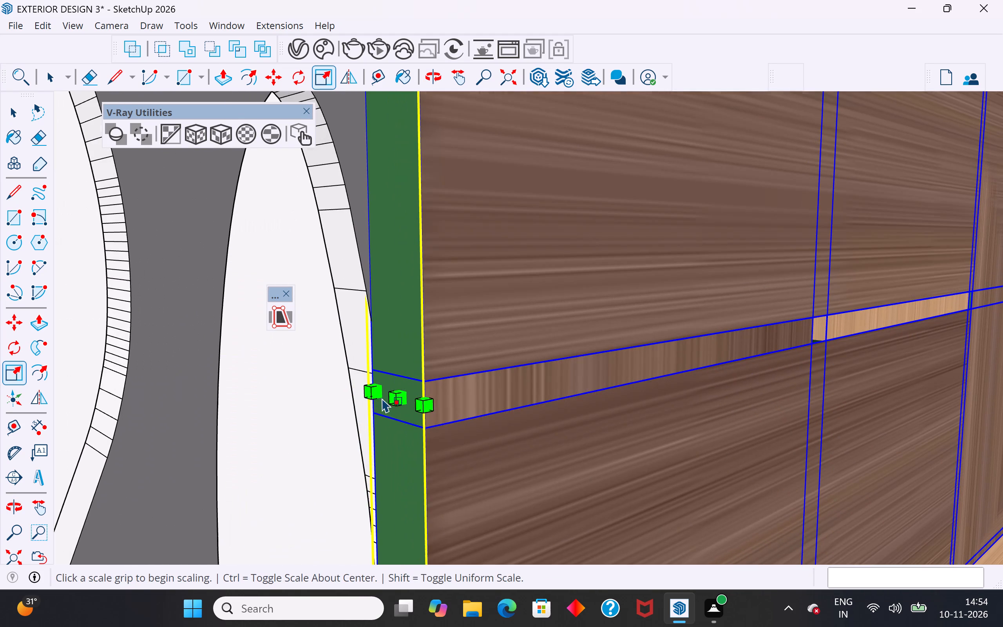
Scale that panel's porch-side edge slightly back to about 0.99 along green, so it stops short of the perforated screen.
{"action": "left_click", "coordinate": [400, 400]}
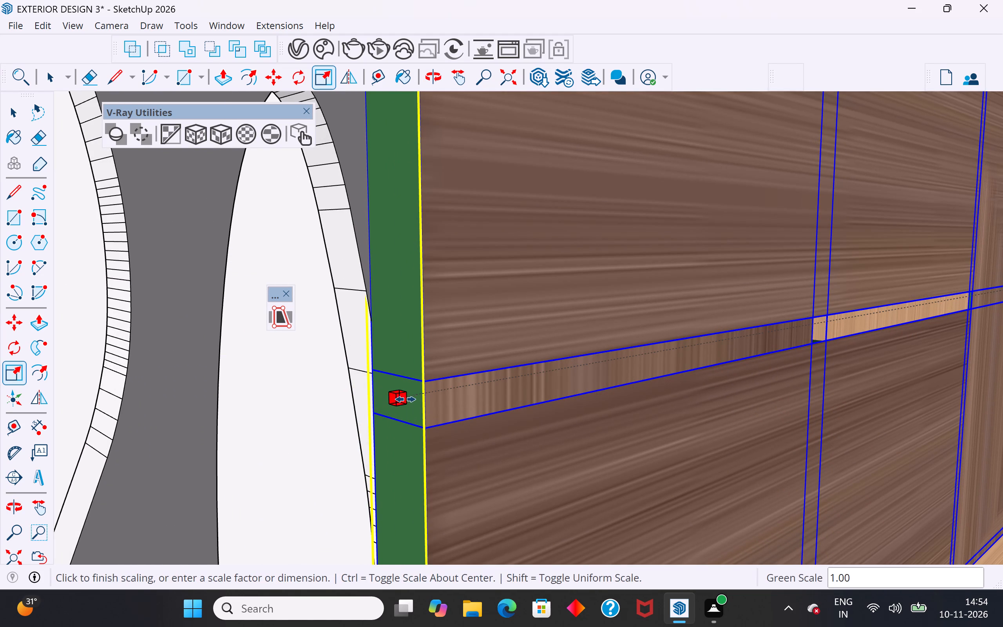
{"action": "left_click", "coordinate": [399, 402]}
{"action": "left_click", "coordinate": [394, 399]}
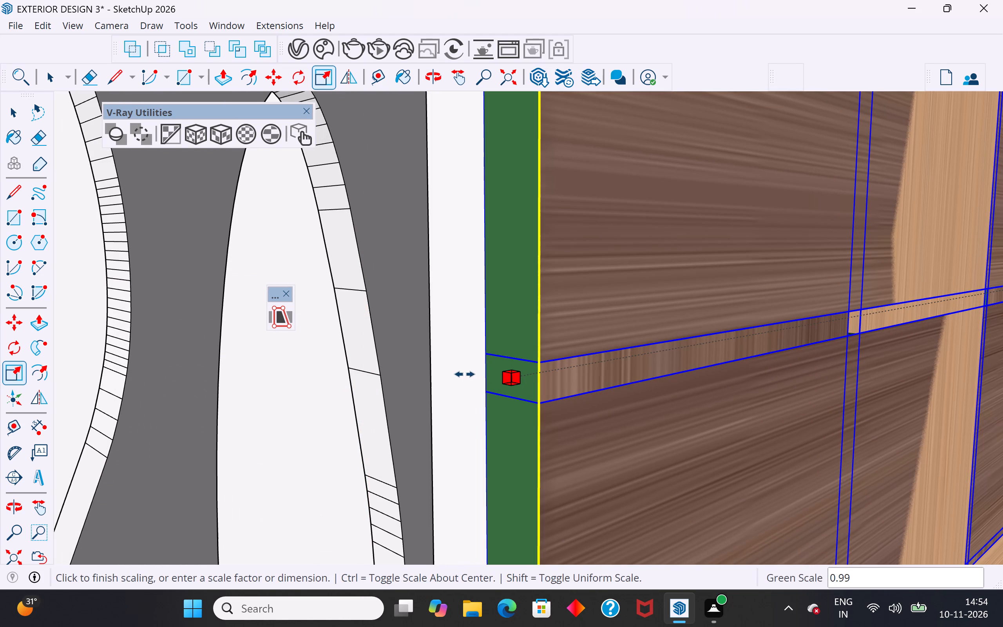
{"action": "left_click", "coordinate": [473, 384]}
{"action": "scroll", "coordinate": [475, 384], "scroll_direction": "up", "scroll_amount": 3}
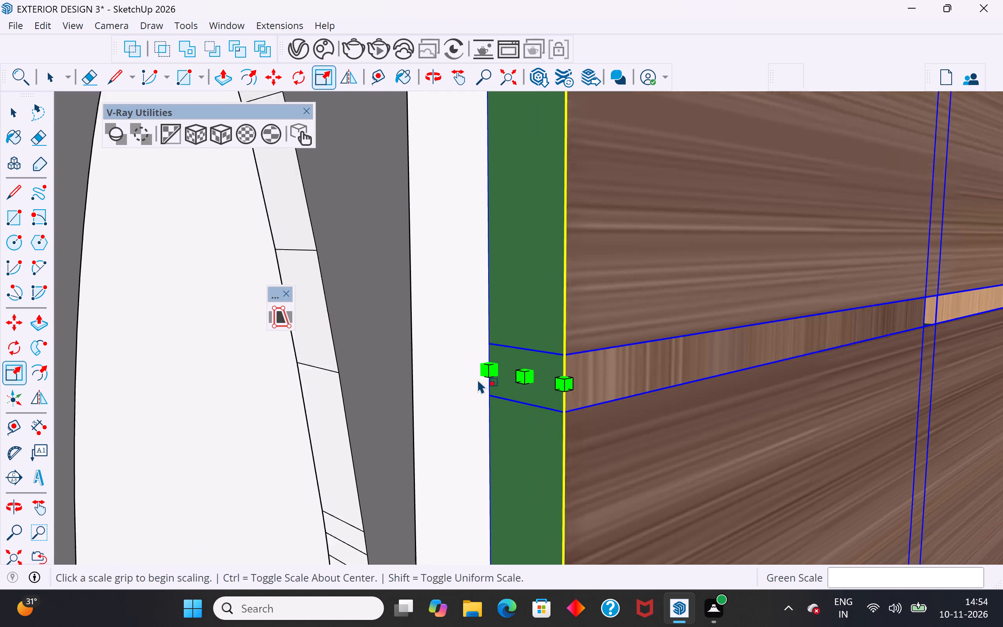
{"action": "scroll", "coordinate": [477, 379], "scroll_direction": "up", "scroll_amount": 2}
{"action": "scroll", "coordinate": [512, 374], "scroll_direction": "up", "scroll_amount": 3}
{"action": "scroll", "coordinate": [537, 381], "scroll_direction": "down", "scroll_amount": 20}
{"action": "scroll", "coordinate": [537, 381], "scroll_direction": "down", "scroll_amount": 4}
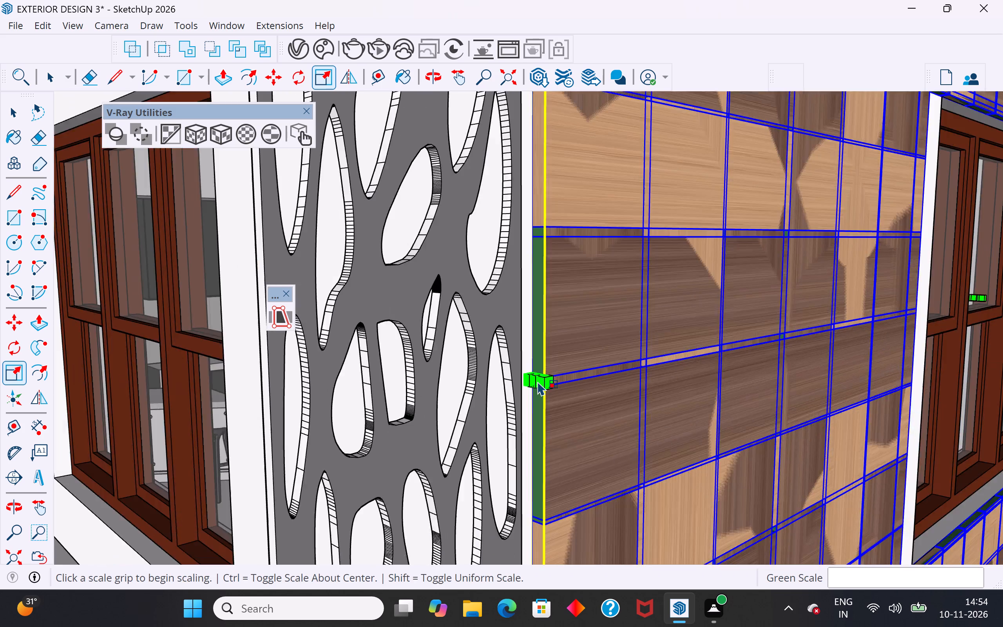
Scale the same panel's far edge to about 1.07 along green, extending it toward the house's outer corner.
{"action": "scroll", "coordinate": [537, 381], "scroll_direction": "down", "scroll_amount": 20}
{"action": "scroll", "coordinate": [537, 381], "scroll_direction": "down", "scroll_amount": 1}
{"action": "middle_click_drag", "start_coordinate": [713, 413], "coordinate": [505, 468]}
{"action": "scroll", "coordinate": [640, 405], "scroll_direction": "down", "scroll_amount": 2}
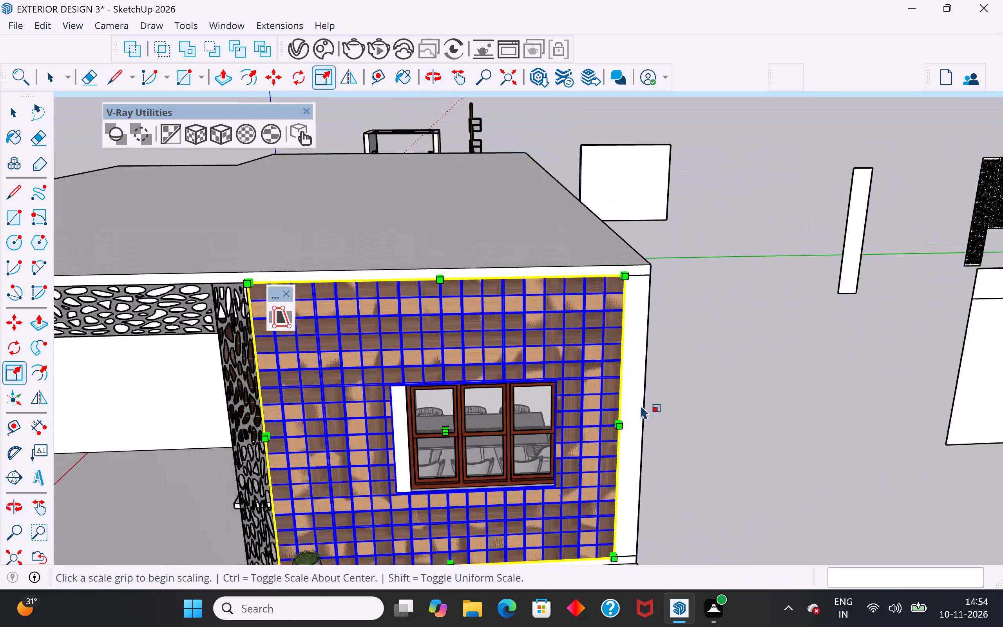
{"action": "scroll", "coordinate": [640, 405], "scroll_direction": "down", "scroll_amount": 9}
{"action": "middle_click_drag", "start_coordinate": [679, 429], "coordinate": [550, 429]}
{"action": "scroll", "coordinate": [584, 404], "scroll_direction": "up", "scroll_amount": 9}
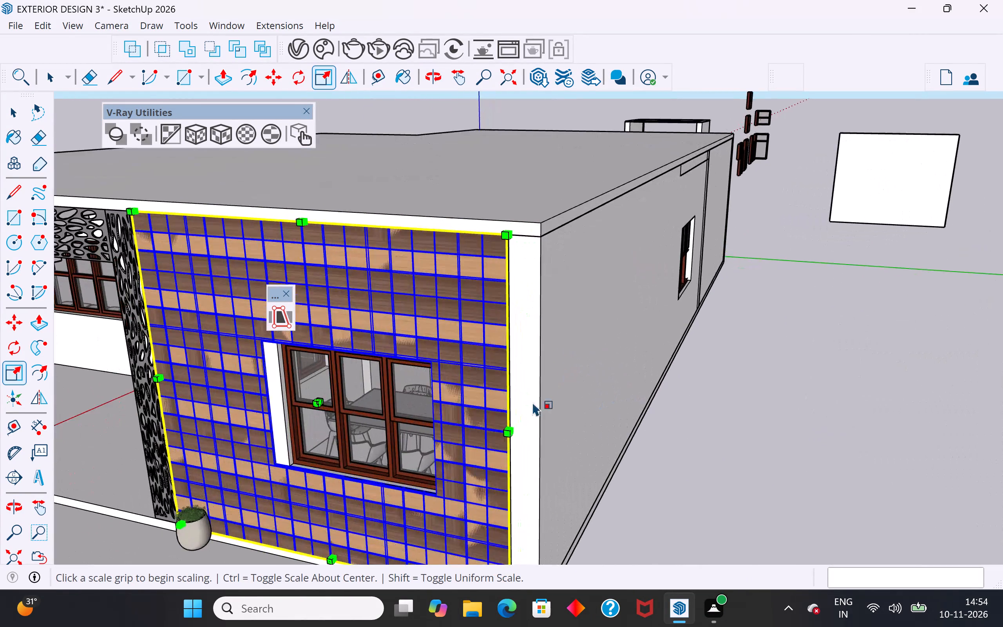
{"action": "scroll", "coordinate": [532, 402], "scroll_direction": "up", "scroll_amount": 19}
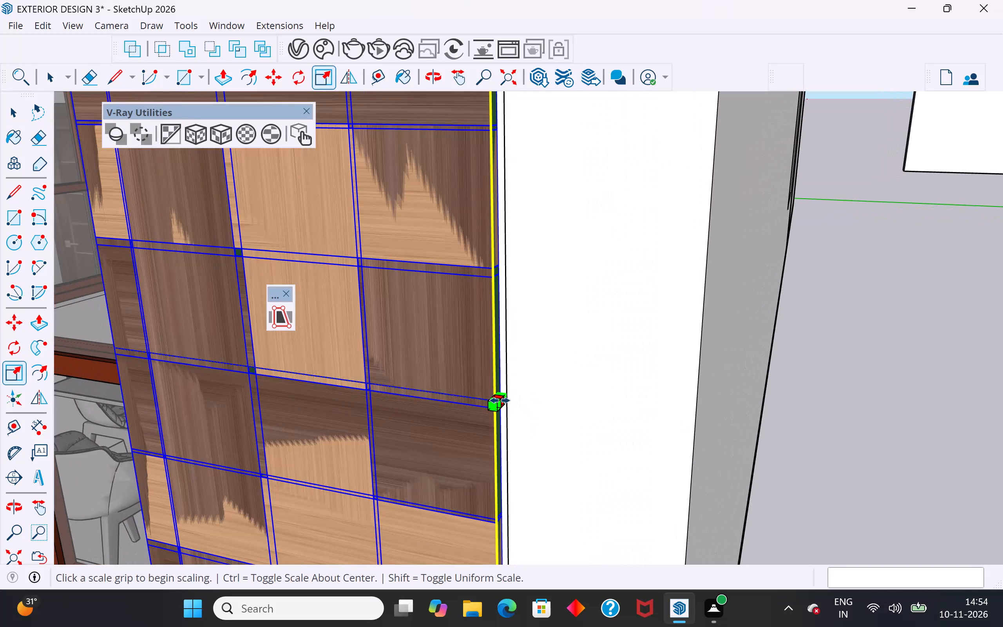
{"action": "left_click", "coordinate": [499, 402]}
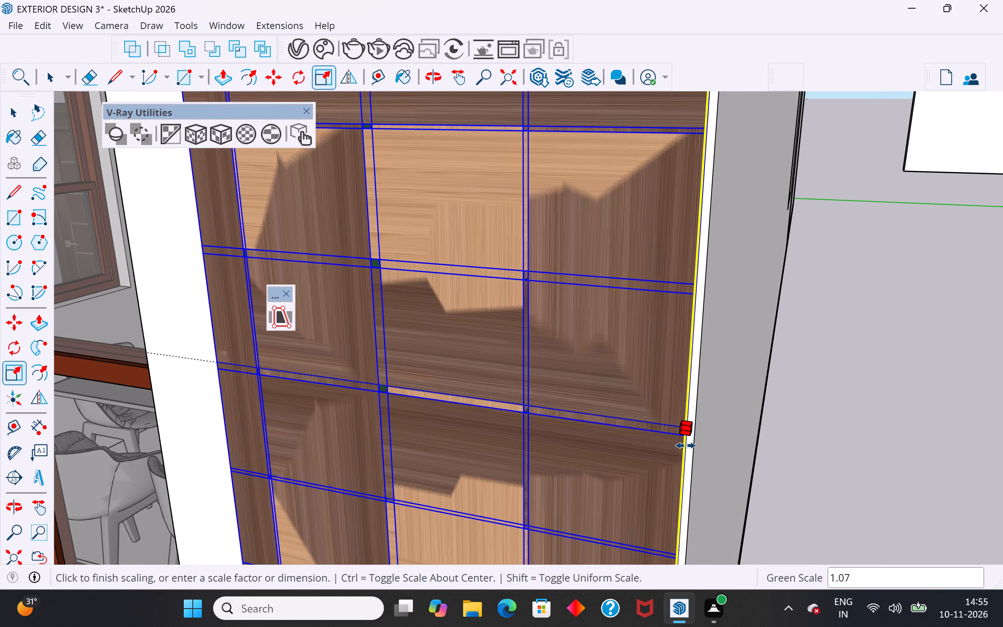
{"action": "left_click", "coordinate": [692, 445]}
{"action": "scroll", "coordinate": [713, 361], "scroll_direction": "down", "scroll_amount": 11}
{"action": "middle_click_drag", "start_coordinate": [499, 404], "coordinate": [596, 400]}
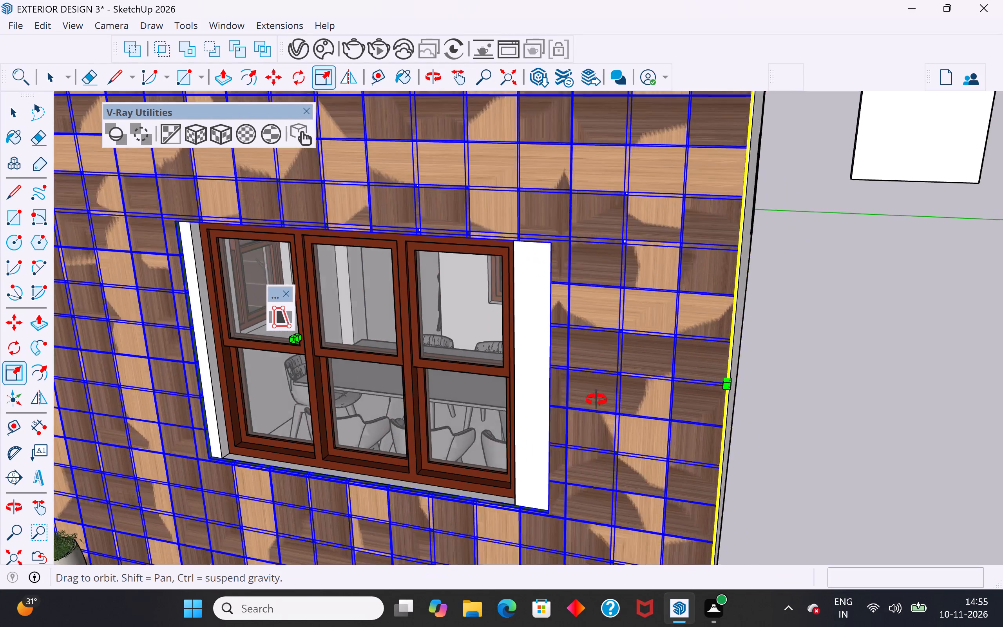
{"action": "middle_click_drag", "start_coordinate": [596, 400], "coordinate": [851, 344]}
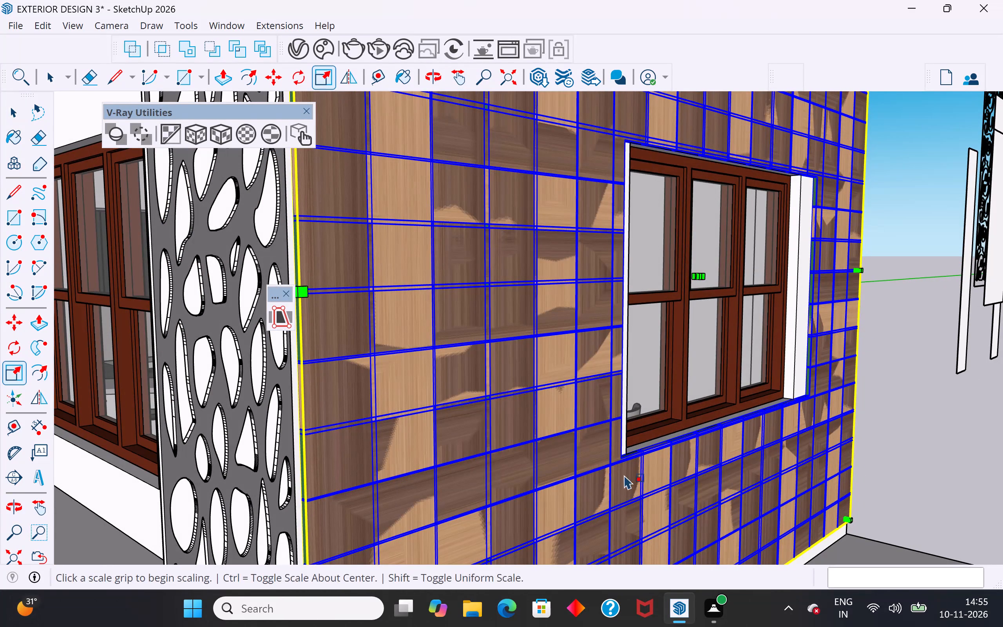
{"action": "left_click", "coordinate": [13, 117]}
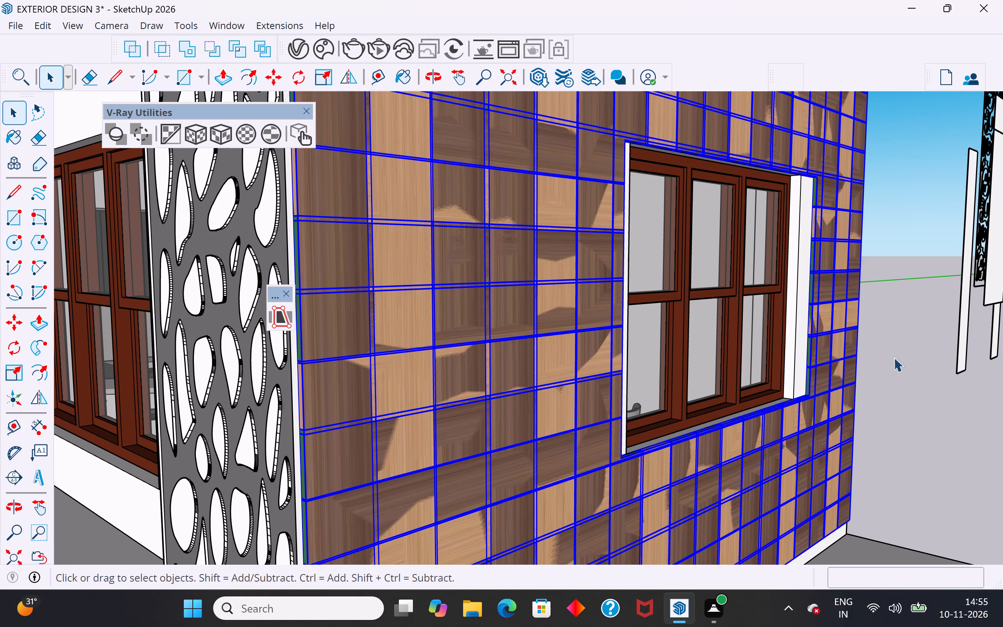
{"action": "left_click", "coordinate": [916, 352]}
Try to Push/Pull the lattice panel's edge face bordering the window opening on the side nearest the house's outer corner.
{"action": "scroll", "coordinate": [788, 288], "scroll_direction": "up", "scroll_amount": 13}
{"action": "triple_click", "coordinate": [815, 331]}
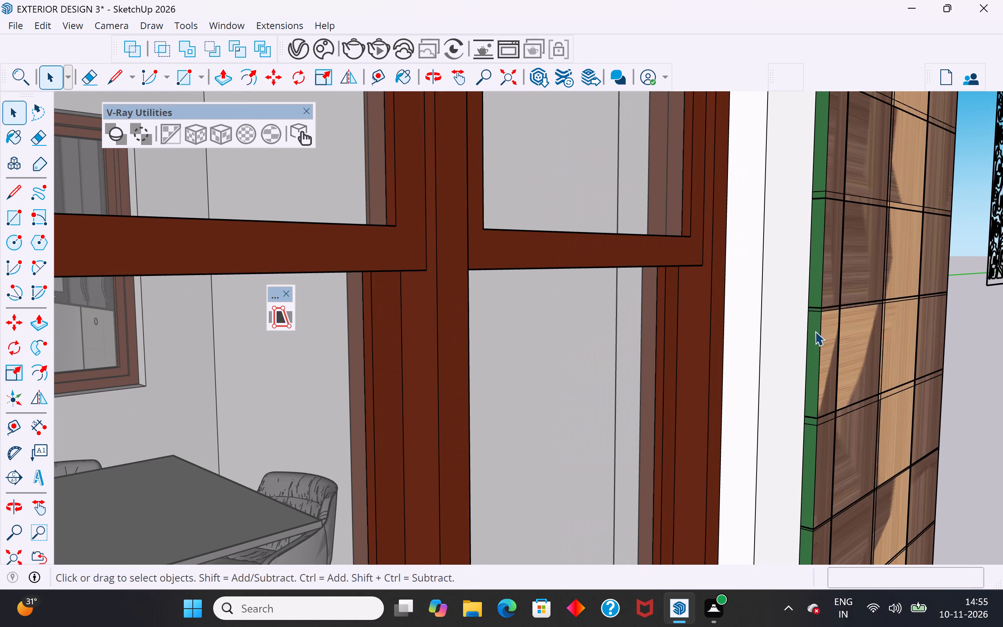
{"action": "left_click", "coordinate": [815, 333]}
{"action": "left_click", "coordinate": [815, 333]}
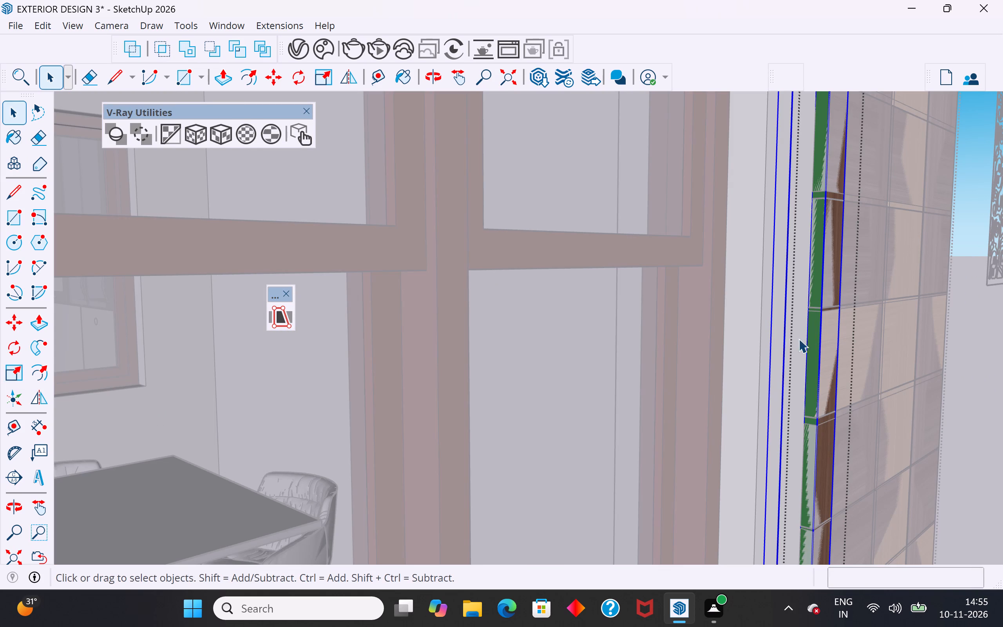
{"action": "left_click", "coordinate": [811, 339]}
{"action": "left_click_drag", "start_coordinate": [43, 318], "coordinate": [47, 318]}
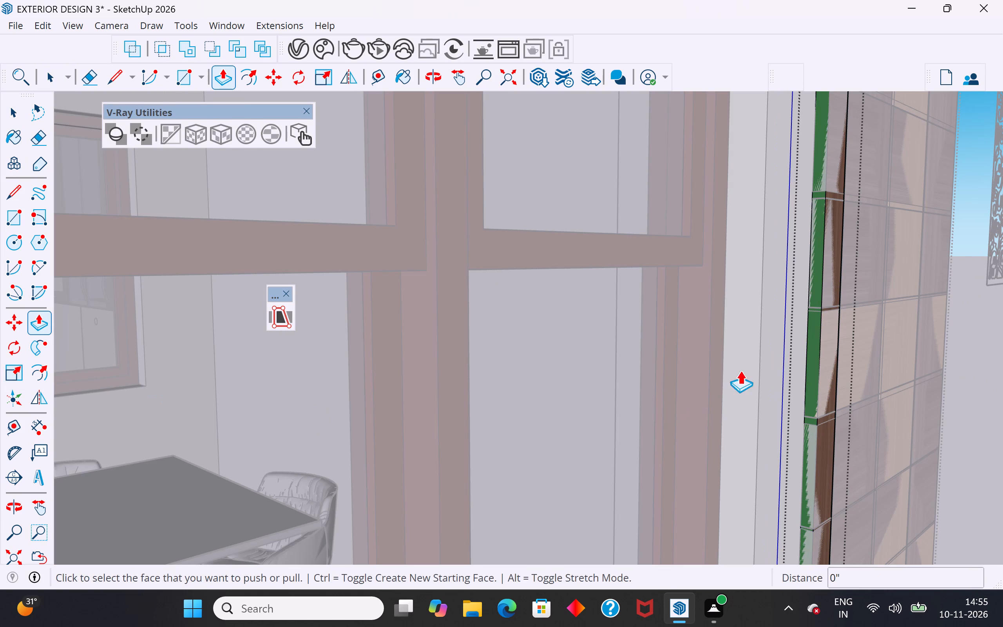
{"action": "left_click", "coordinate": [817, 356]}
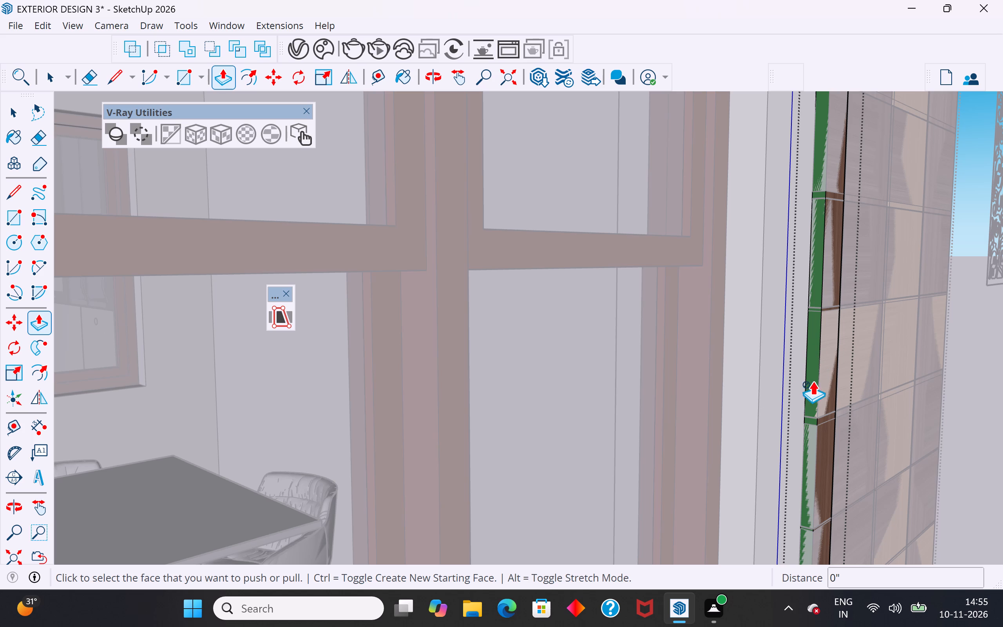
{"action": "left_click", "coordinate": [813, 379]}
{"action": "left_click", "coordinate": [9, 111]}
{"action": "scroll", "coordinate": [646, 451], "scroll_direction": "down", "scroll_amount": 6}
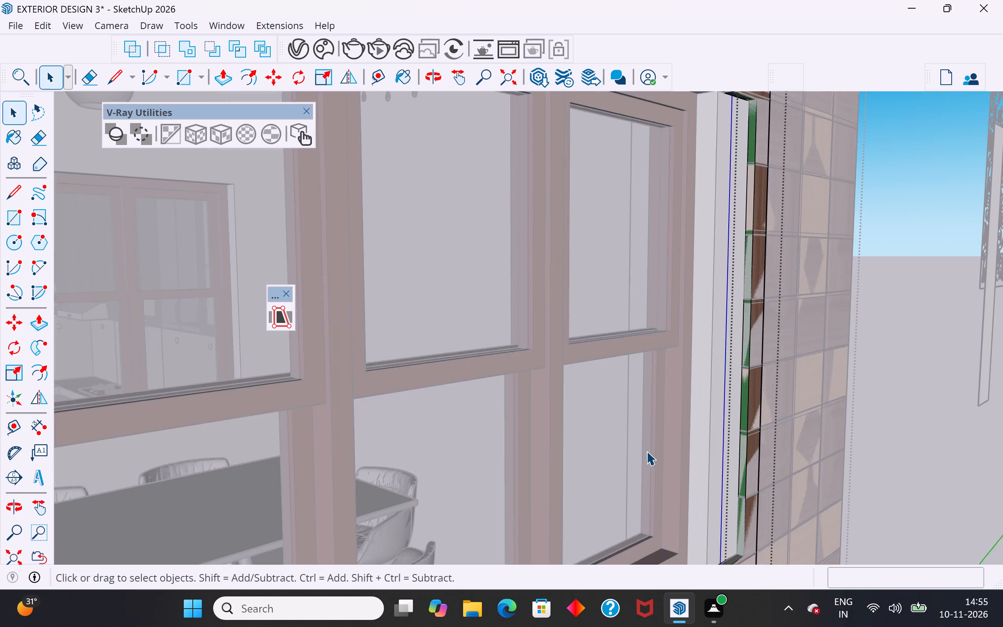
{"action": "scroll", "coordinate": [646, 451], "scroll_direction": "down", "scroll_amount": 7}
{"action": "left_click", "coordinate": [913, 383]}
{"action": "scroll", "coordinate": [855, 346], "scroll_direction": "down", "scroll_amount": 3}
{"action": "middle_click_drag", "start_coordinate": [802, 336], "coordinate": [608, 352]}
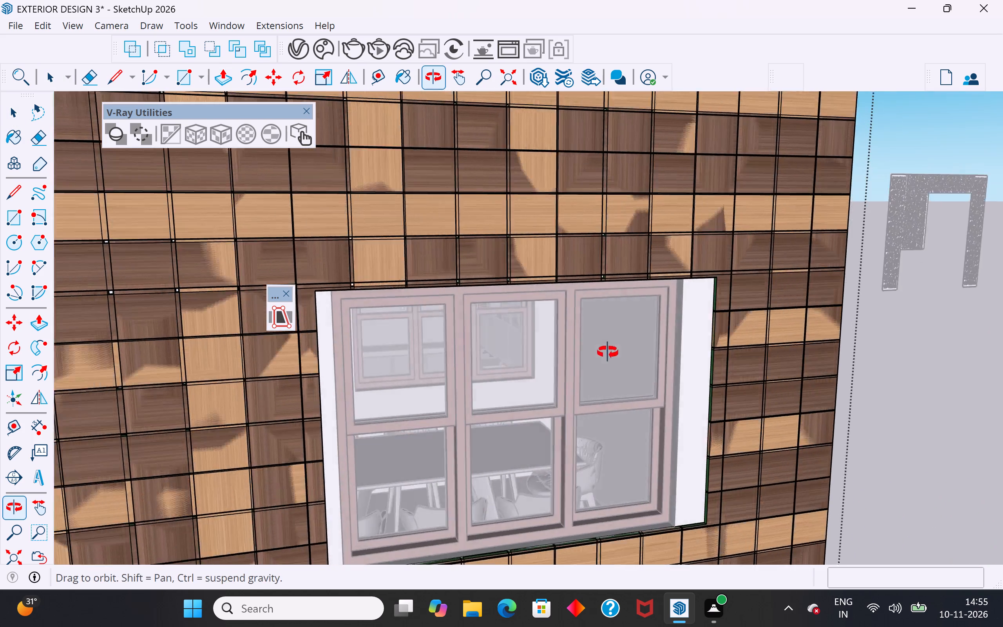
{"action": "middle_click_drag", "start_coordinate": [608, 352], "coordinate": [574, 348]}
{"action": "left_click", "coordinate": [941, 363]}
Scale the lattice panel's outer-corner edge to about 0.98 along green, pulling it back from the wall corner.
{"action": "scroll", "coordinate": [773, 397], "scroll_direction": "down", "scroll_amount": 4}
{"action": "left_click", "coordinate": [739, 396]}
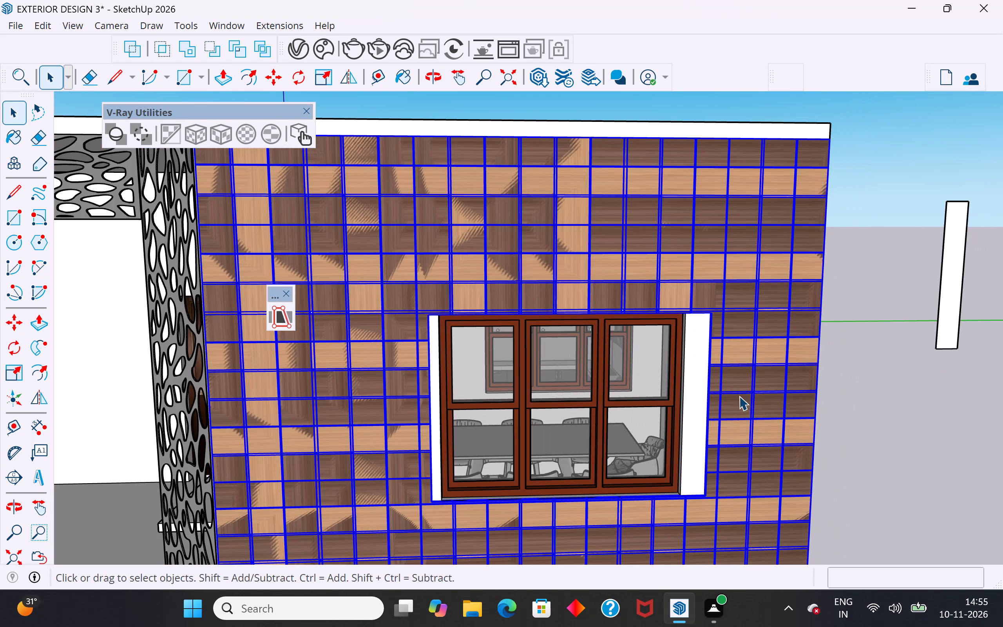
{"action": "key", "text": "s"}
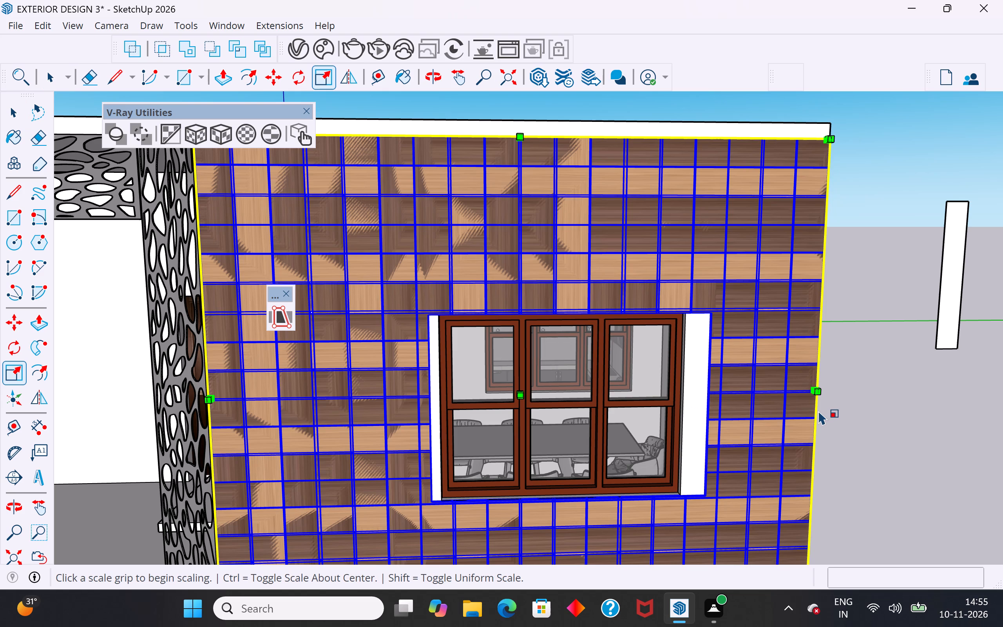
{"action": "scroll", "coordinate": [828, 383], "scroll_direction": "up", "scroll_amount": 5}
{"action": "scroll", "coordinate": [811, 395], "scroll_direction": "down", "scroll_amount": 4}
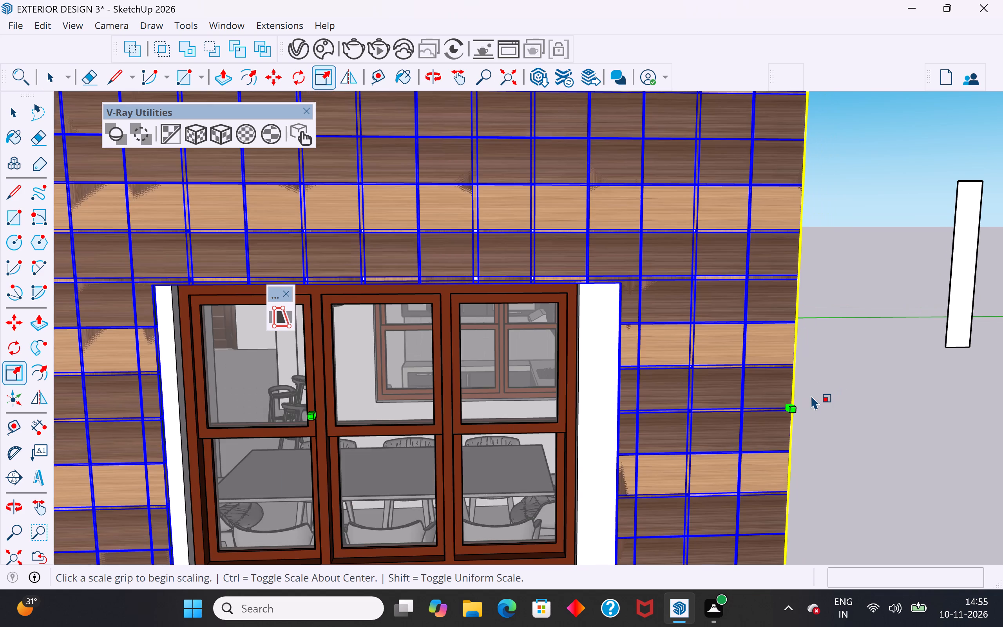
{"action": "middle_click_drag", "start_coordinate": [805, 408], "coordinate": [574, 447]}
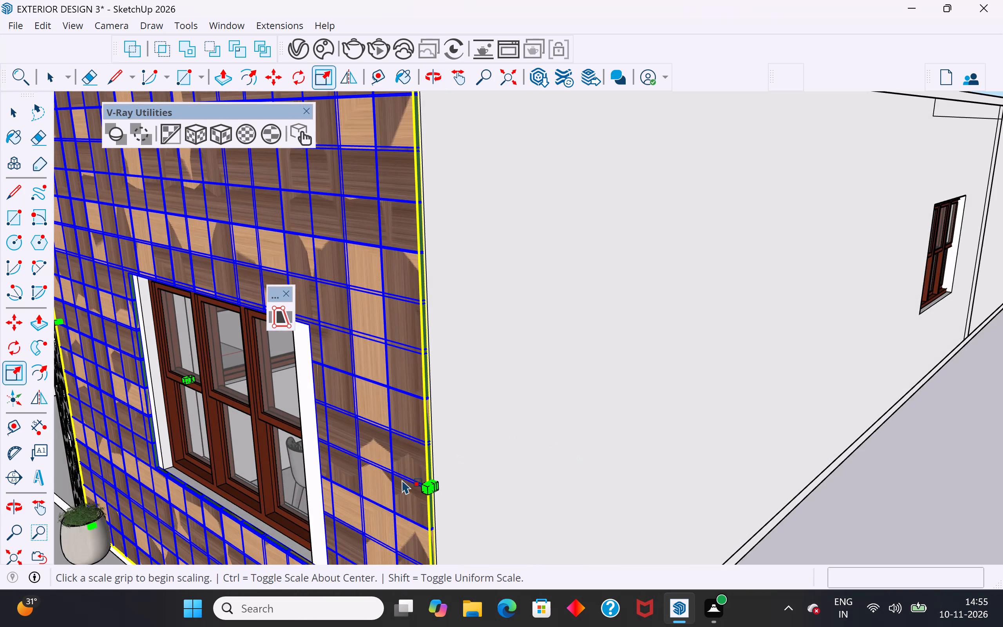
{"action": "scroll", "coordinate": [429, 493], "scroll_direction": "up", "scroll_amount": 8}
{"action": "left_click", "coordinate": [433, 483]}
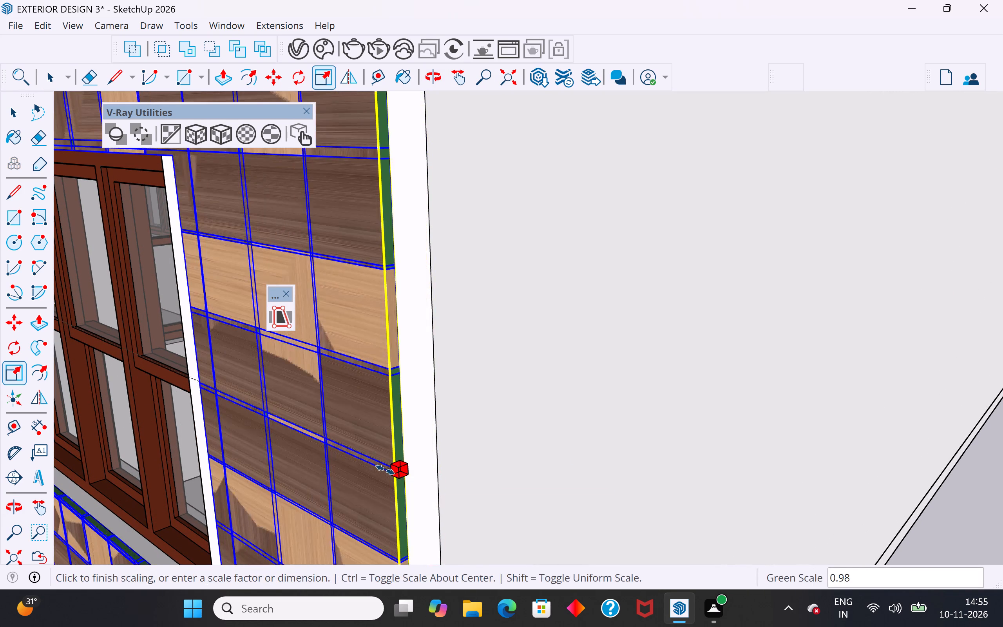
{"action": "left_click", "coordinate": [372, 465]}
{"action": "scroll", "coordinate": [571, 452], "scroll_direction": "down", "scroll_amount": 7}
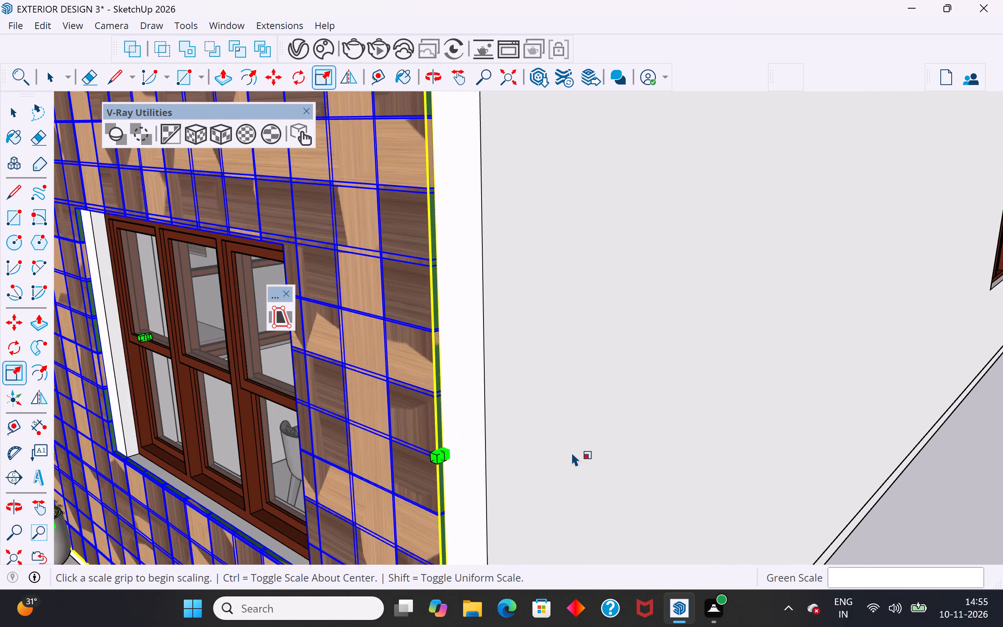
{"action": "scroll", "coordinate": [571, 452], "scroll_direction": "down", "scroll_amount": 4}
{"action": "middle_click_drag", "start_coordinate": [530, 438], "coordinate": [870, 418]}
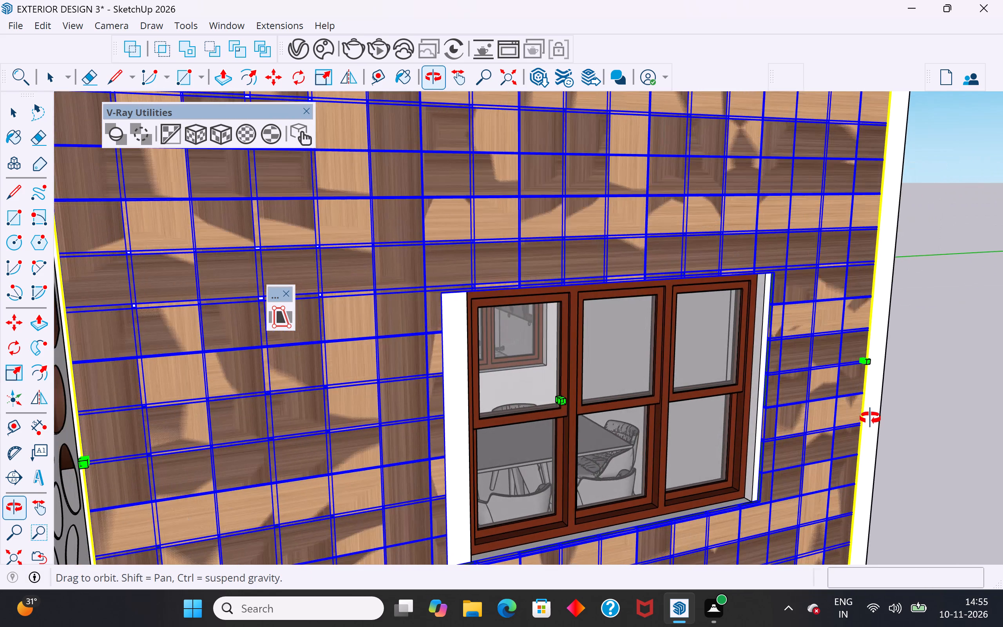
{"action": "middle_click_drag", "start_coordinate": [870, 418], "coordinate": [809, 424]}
Undo the recent edits to this lattice panel, back to before it was extended toward the porch screen and the outer corner.
{"action": "key", "text": "ctrl+z"}
{"action": "key", "text": "ctrl+z"}
{"action": "key", "text": "ctrl+z"}
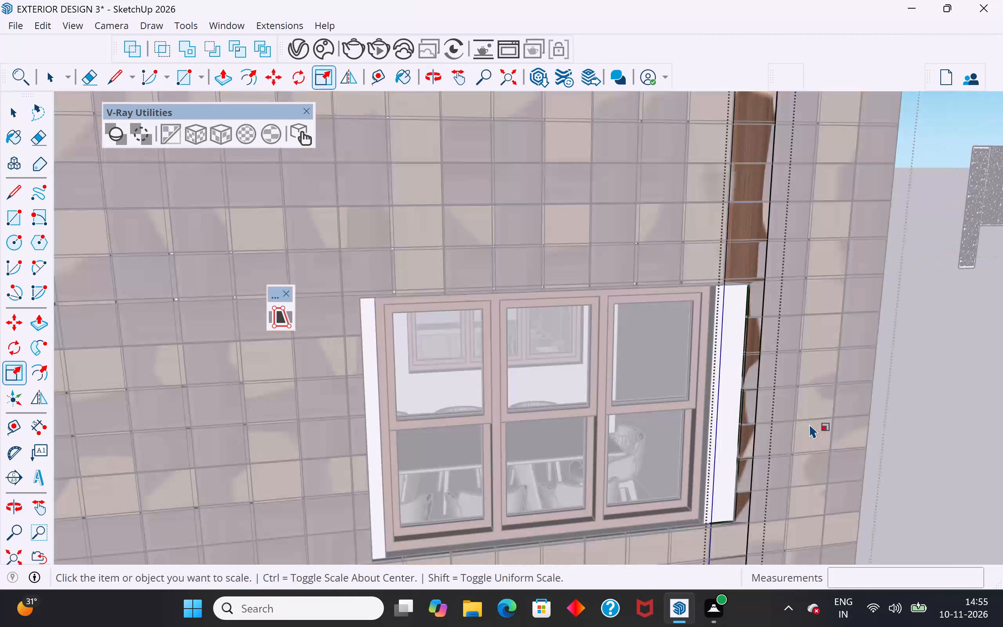
{"action": "key", "text": "ctrl+z"}
{"action": "key", "text": "ctrl+z"}
{"action": "key", "text": "ctrl+z"}
{"action": "key", "text": "ctrl+z"}
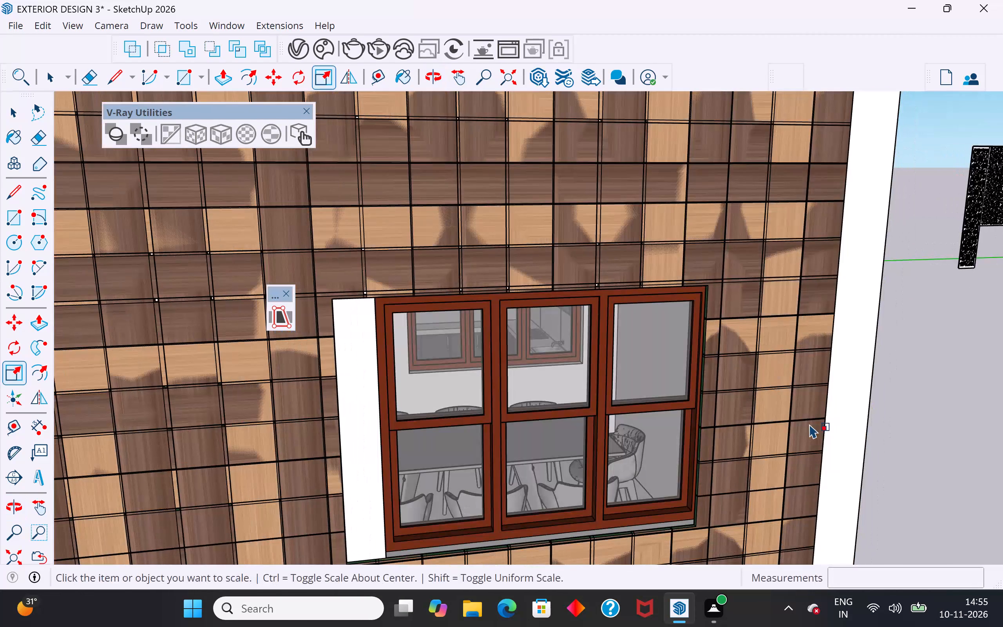
{"action": "key", "text": "ctrl+z"}
{"action": "key", "text": "ctrl+z"}
{"action": "scroll", "coordinate": [809, 424], "scroll_direction": "down", "scroll_amount": 1}
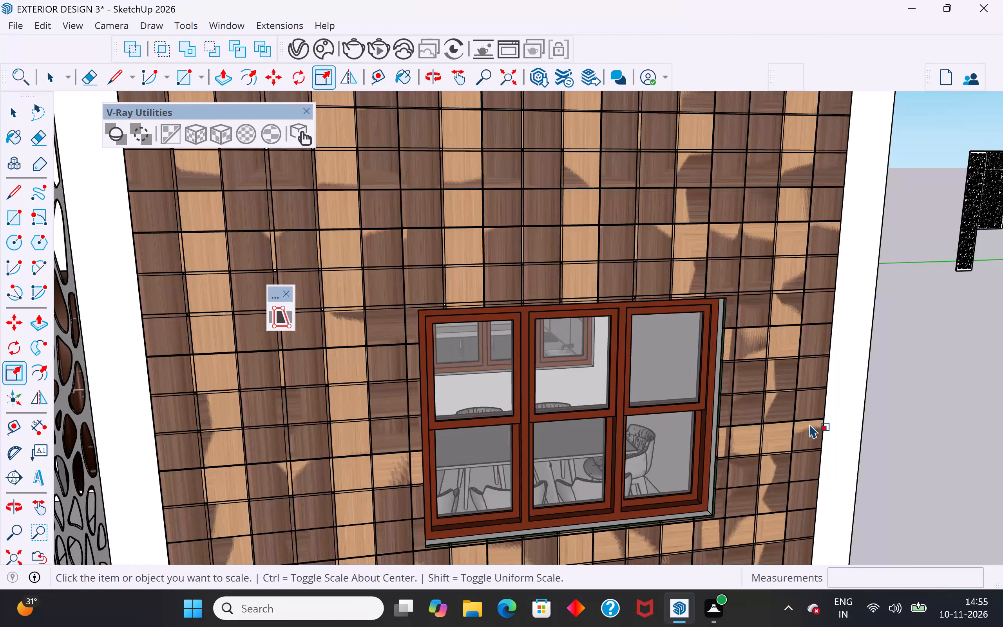
{"action": "key", "text": "ctrl+z"}
Examine the front facade and the lattice panels on both sides of the porch, checking their fit to wall edges and windows.
{"action": "scroll", "coordinate": [832, 442], "scroll_direction": "down", "scroll_amount": 5}
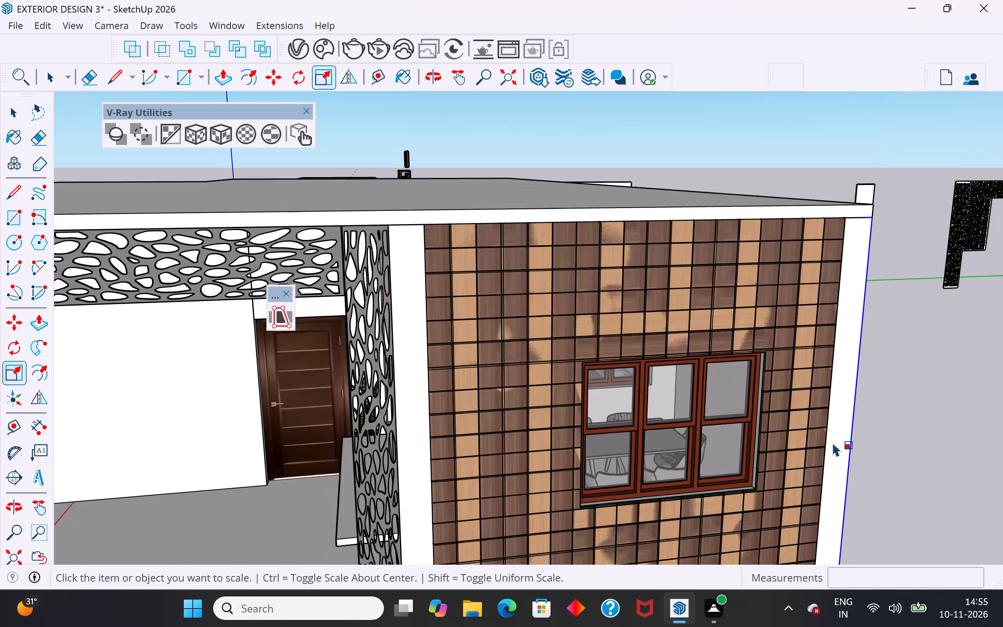
{"action": "scroll", "coordinate": [832, 442], "scroll_direction": "down", "scroll_amount": 10}
{"action": "left_click", "coordinate": [11, 109]}
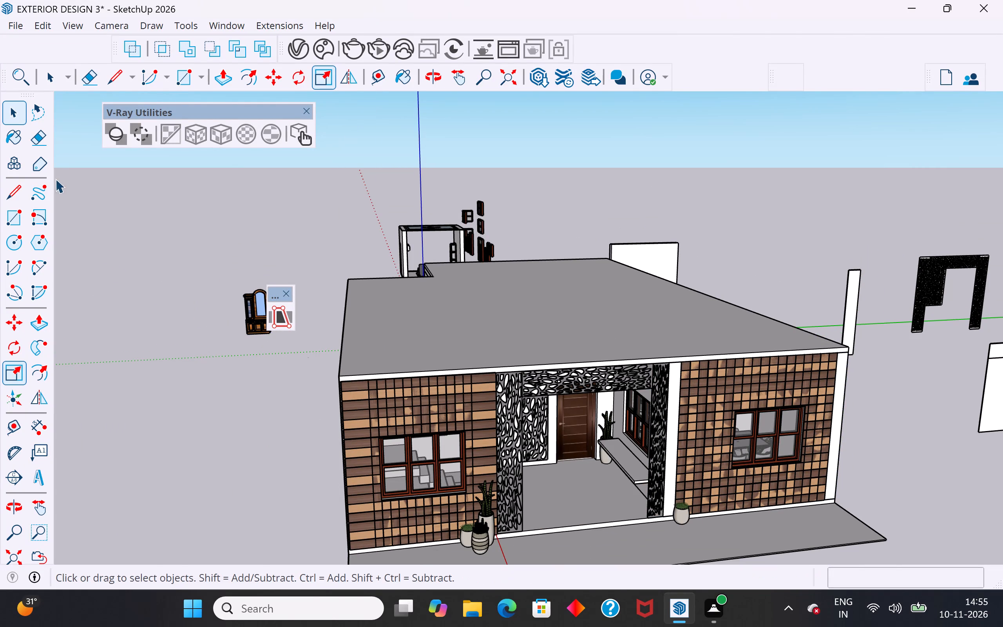
{"action": "left_click", "coordinate": [113, 265]}
{"action": "scroll", "coordinate": [445, 368], "scroll_direction": "down", "scroll_amount": 5}
{"action": "middle_click_drag", "start_coordinate": [550, 431], "coordinate": [485, 390]}
{"action": "scroll", "coordinate": [513, 428], "scroll_direction": "up", "scroll_amount": 3}
{"action": "middle_click_drag", "start_coordinate": [597, 463], "coordinate": [614, 481]}
{"action": "scroll", "coordinate": [624, 440], "scroll_direction": "up", "scroll_amount": 3}
{"action": "middle_click_drag", "start_coordinate": [656, 452], "coordinate": [723, 447]}
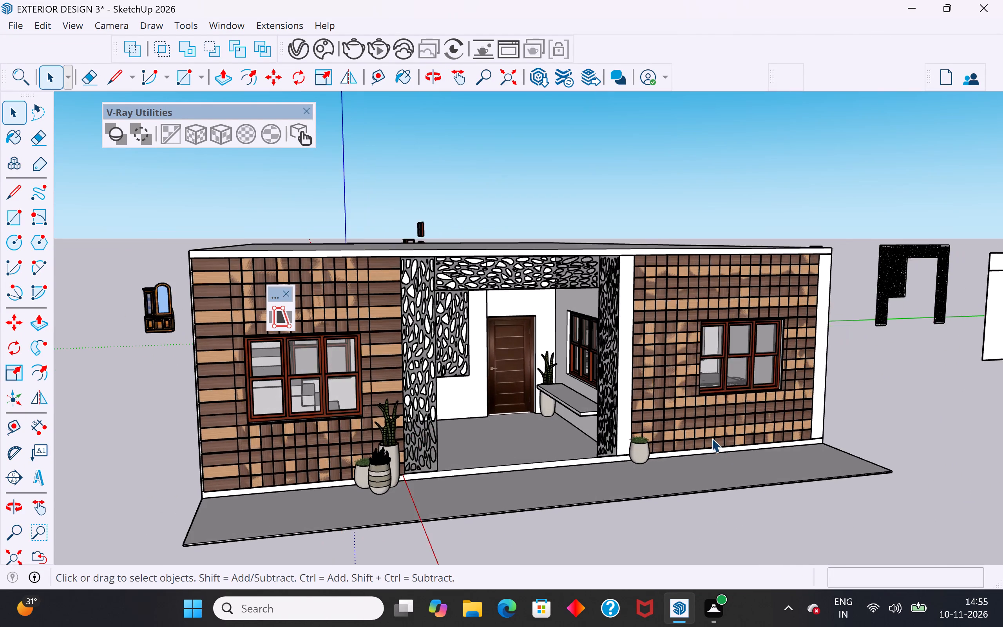
{"action": "scroll", "coordinate": [637, 383], "scroll_direction": "up", "scroll_amount": 3}
{"action": "middle_click_drag", "start_coordinate": [657, 398], "coordinate": [620, 397]}
{"action": "scroll", "coordinate": [808, 395], "scroll_direction": "down", "scroll_amount": 5}
{"action": "middle_click_drag", "start_coordinate": [811, 429], "coordinate": [780, 432]}
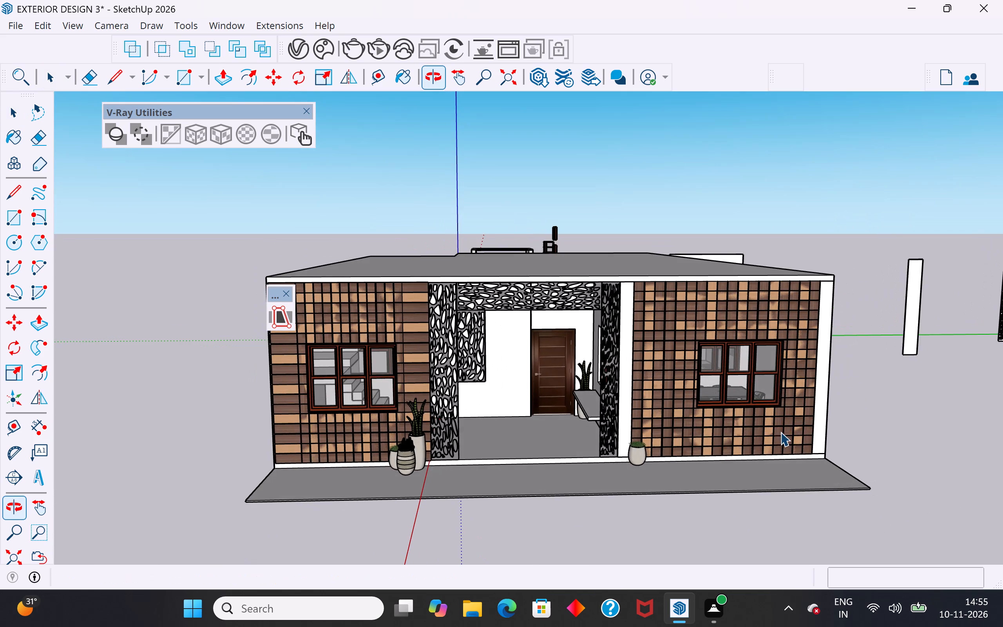
{"action": "scroll", "coordinate": [794, 446], "scroll_direction": "down", "scroll_amount": 3}
{"action": "scroll", "coordinate": [679, 426], "scroll_direction": "up", "scroll_amount": 4}
{"action": "middle_click_drag", "start_coordinate": [681, 417], "coordinate": [654, 410]}
{"action": "scroll", "coordinate": [529, 302], "scroll_direction": "up", "scroll_amount": 1}
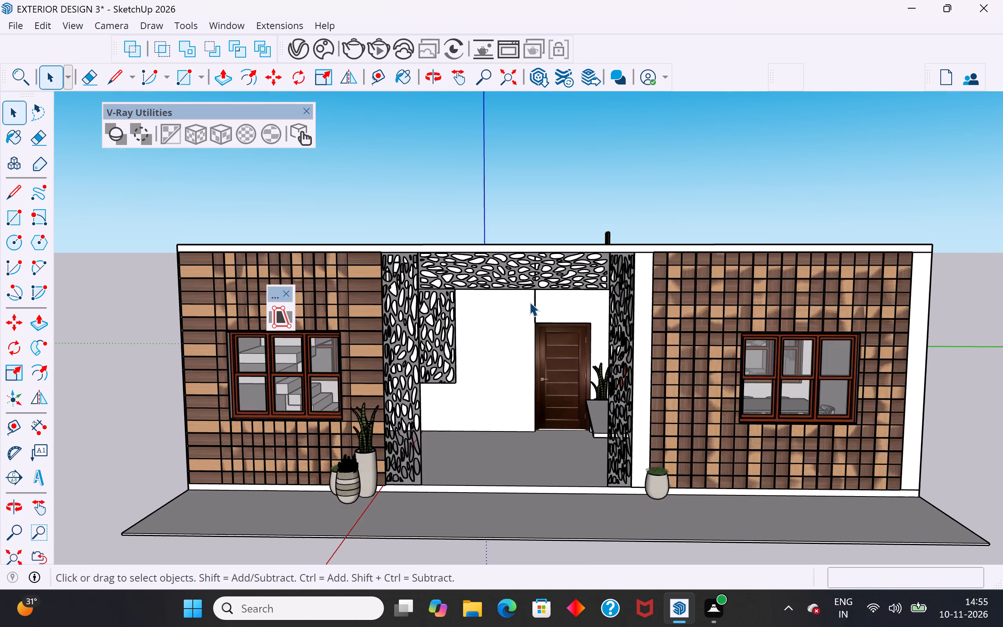
{"action": "scroll", "coordinate": [529, 302], "scroll_direction": "up", "scroll_amount": 2}
{"action": "scroll", "coordinate": [631, 344], "scroll_direction": "down", "scroll_amount": 2}
{"action": "middle_click_drag", "start_coordinate": [661, 362], "coordinate": [669, 366]}
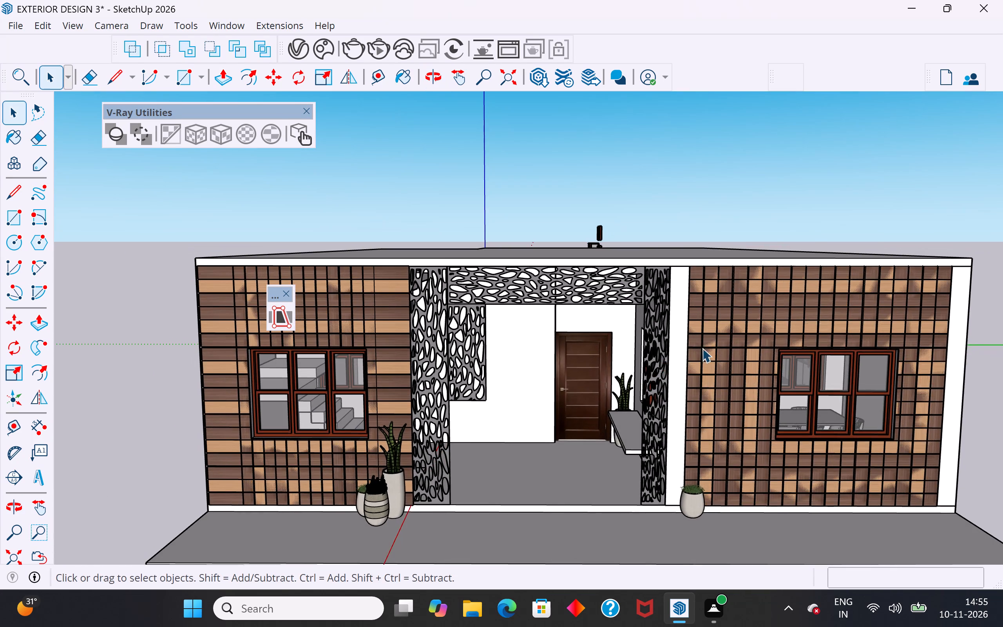
{"action": "scroll", "coordinate": [673, 344], "scroll_direction": "down", "scroll_amount": 2}
{"action": "middle_click_drag", "start_coordinate": [755, 404], "coordinate": [603, 382]}
{"action": "scroll", "coordinate": [733, 400], "scroll_direction": "up", "scroll_amount": 3}
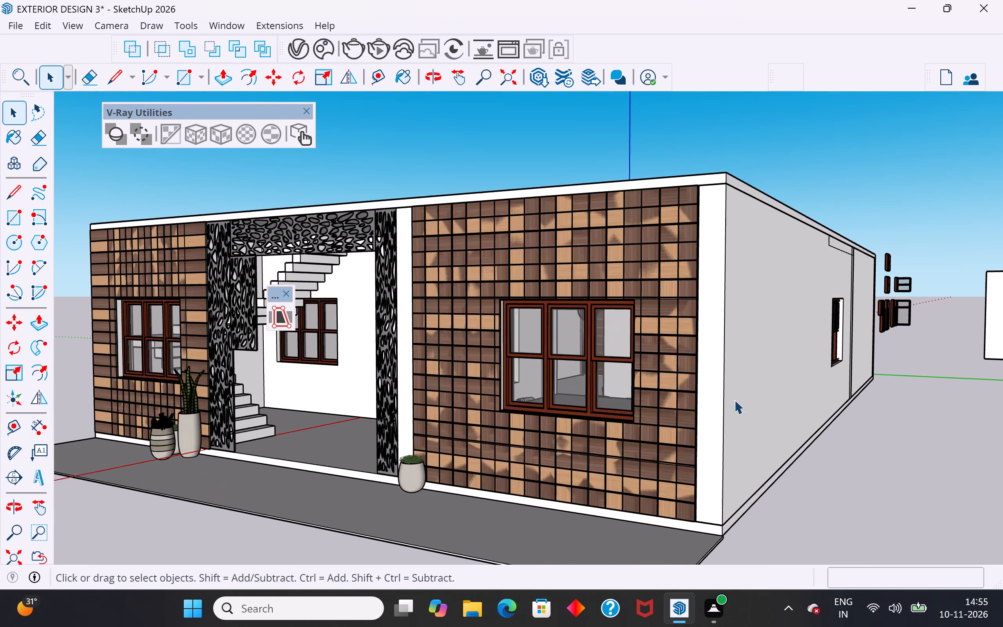
{"action": "scroll", "coordinate": [726, 397], "scroll_direction": "up", "scroll_amount": 3}
{"action": "scroll", "coordinate": [689, 360], "scroll_direction": "up", "scroll_amount": 8}
{"action": "middle_click_drag", "start_coordinate": [690, 360], "coordinate": [596, 365]}
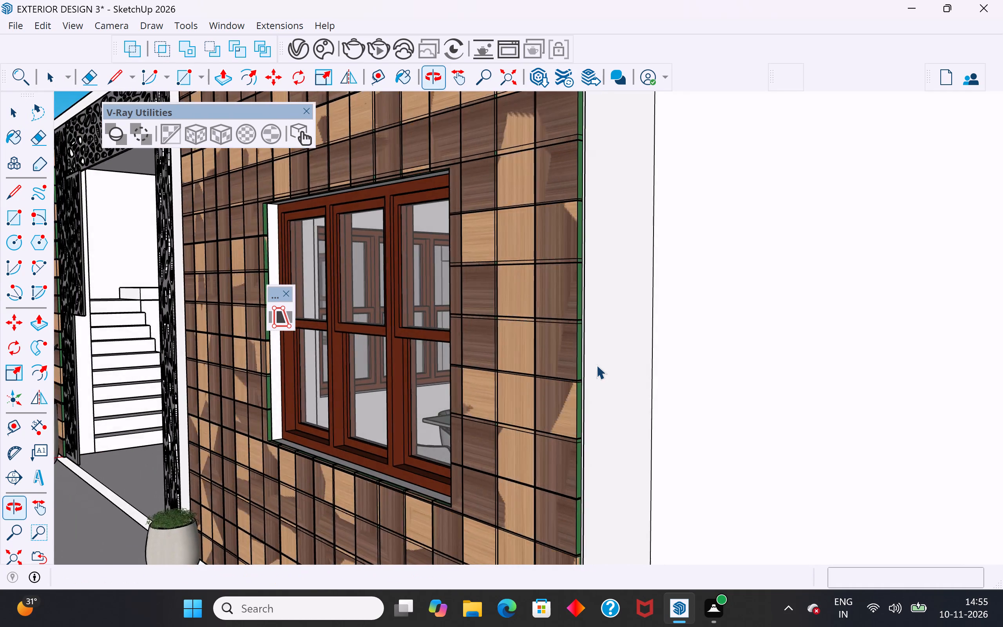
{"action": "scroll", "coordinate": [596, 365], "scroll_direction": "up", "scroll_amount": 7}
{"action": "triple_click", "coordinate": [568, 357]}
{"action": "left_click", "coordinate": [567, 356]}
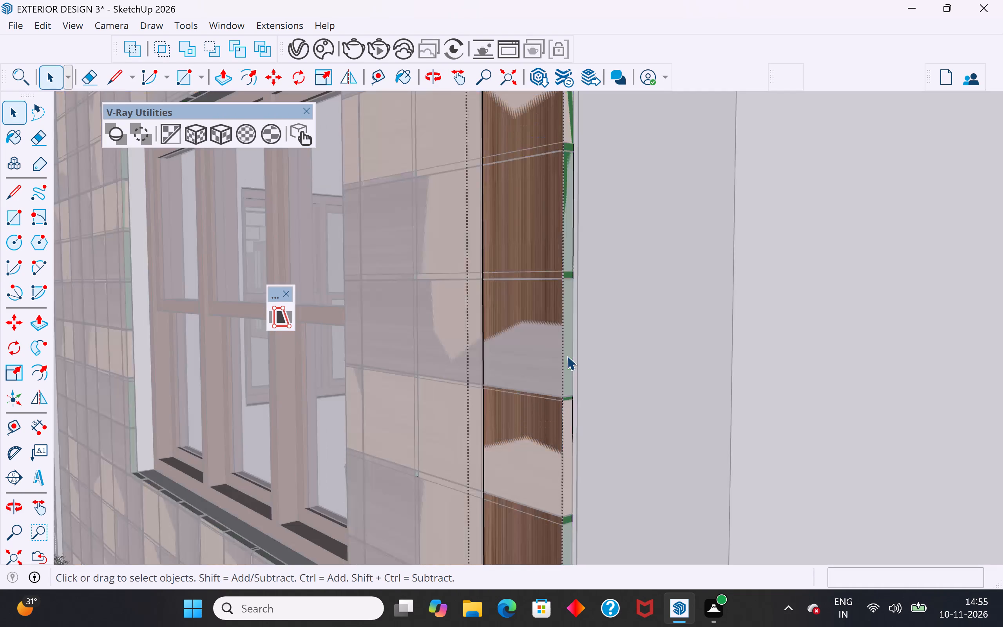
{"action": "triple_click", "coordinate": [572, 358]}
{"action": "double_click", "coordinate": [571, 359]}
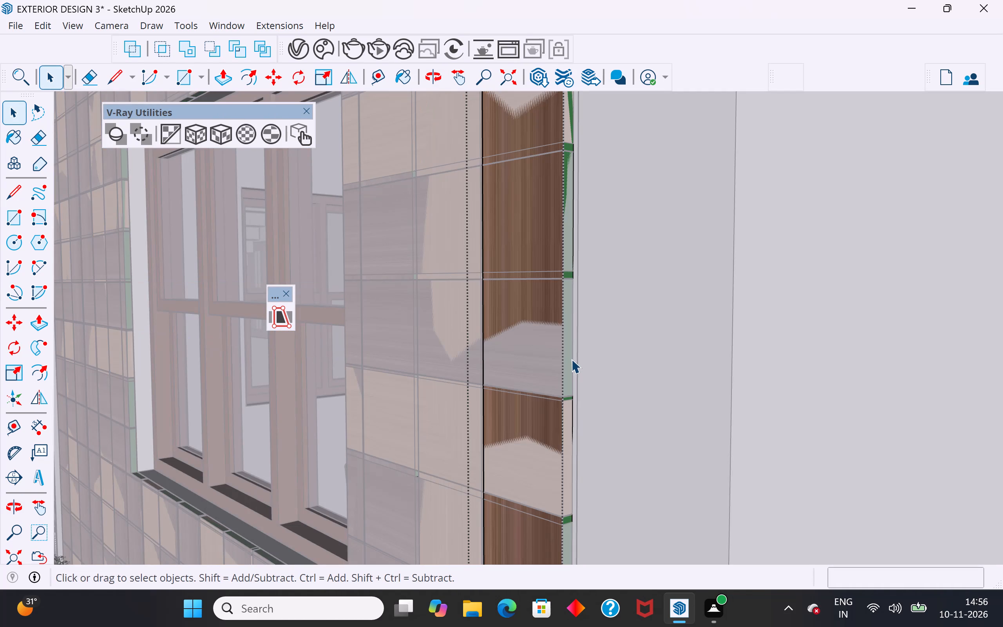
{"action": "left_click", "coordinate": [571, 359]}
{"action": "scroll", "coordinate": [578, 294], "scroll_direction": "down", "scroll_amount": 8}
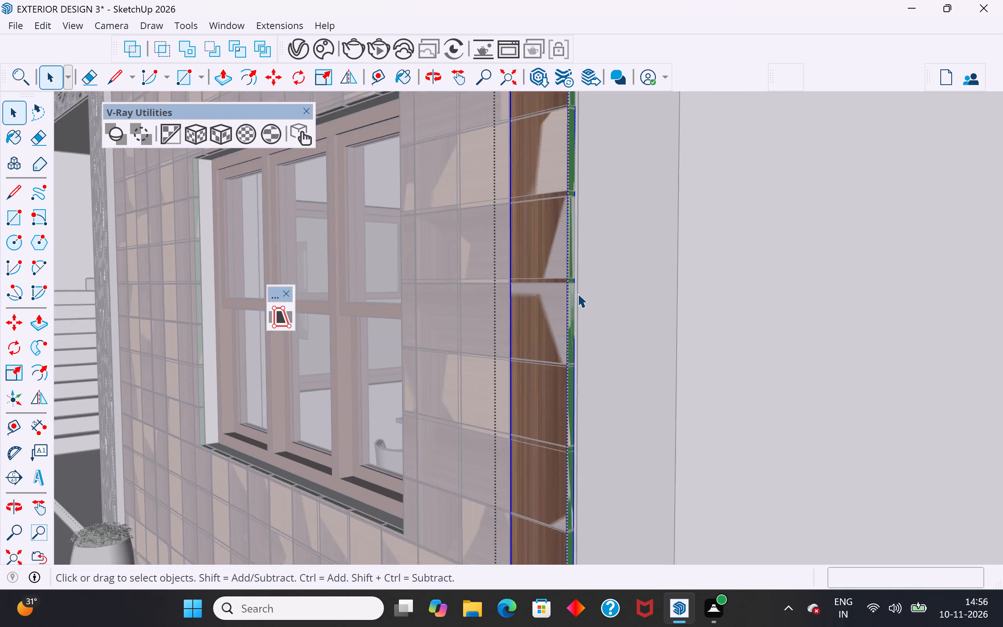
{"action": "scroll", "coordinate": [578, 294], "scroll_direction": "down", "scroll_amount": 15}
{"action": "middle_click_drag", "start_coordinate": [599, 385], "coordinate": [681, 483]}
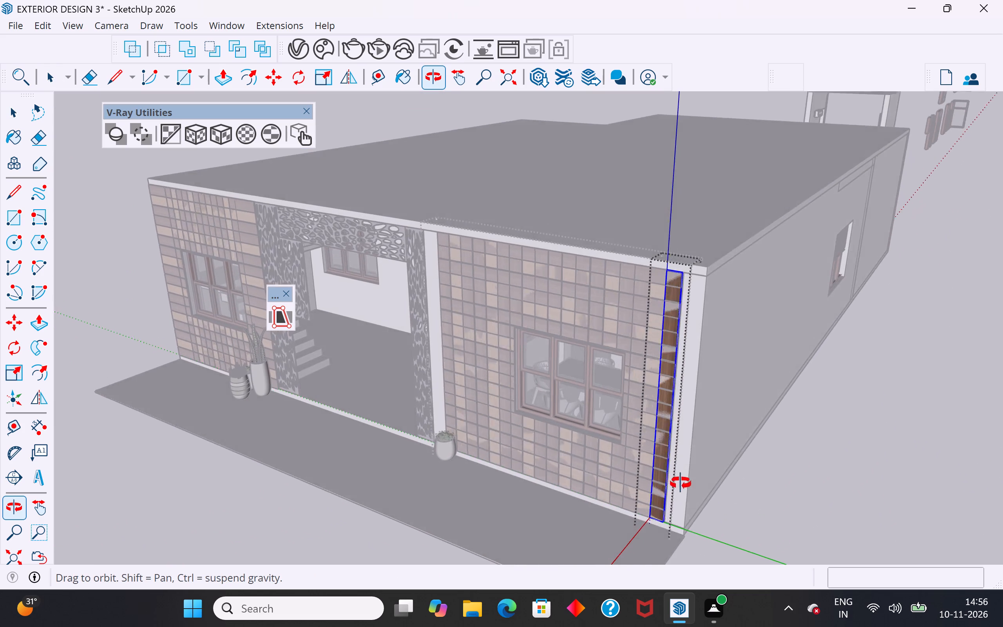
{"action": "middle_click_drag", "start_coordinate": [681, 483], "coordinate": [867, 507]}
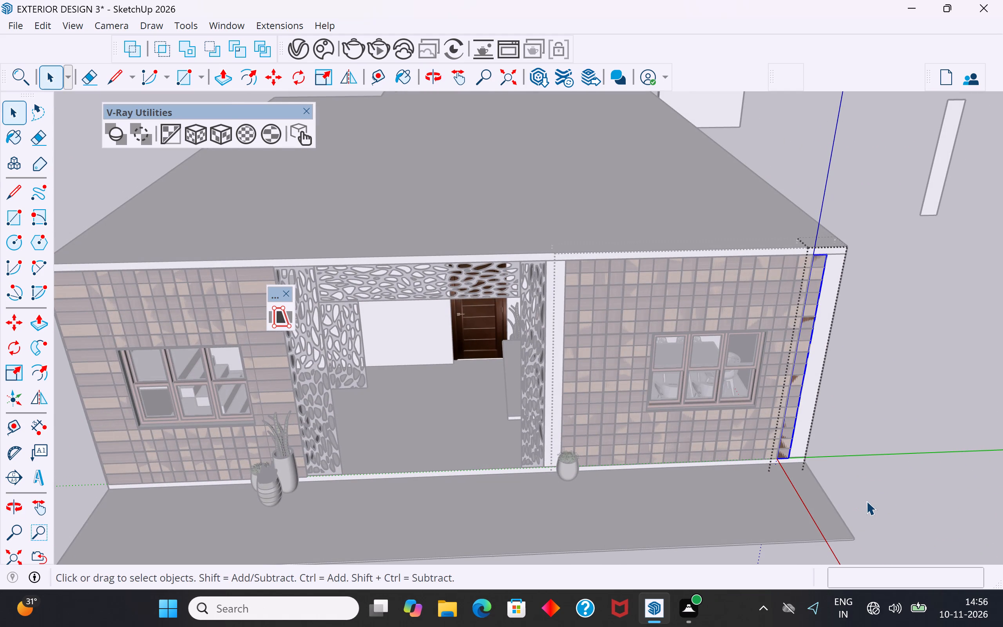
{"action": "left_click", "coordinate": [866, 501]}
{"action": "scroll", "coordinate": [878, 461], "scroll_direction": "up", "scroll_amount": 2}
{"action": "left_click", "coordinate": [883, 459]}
Scale the outer lattice panel's porch-side edge to about 1.07 along green, extending it to the wall edge beside the perforated screen.
{"action": "middle_click_drag", "start_coordinate": [883, 459], "coordinate": [887, 437]}
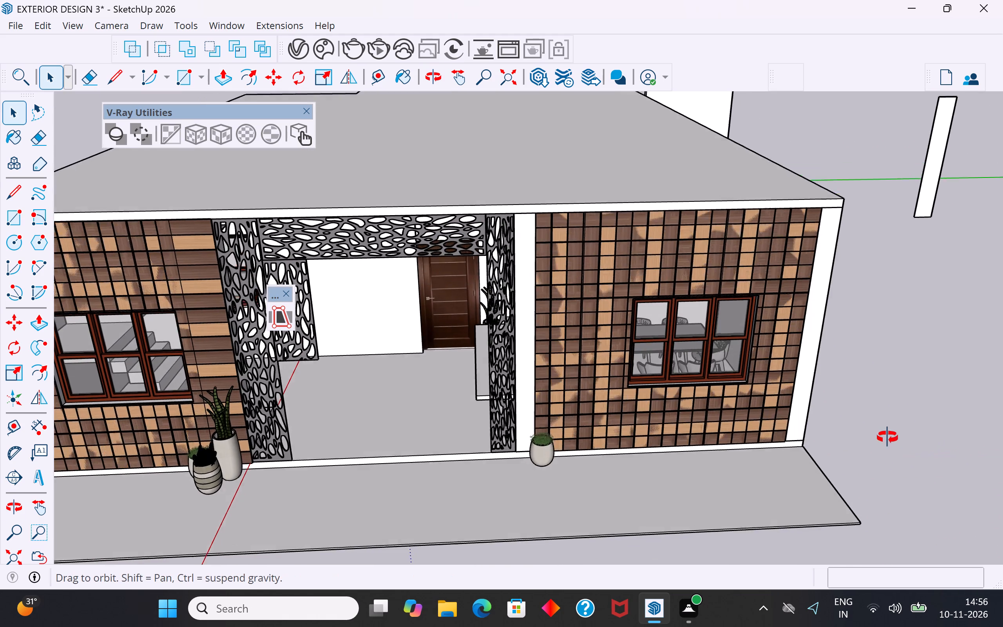
{"action": "middle_click_drag", "start_coordinate": [887, 437], "coordinate": [931, 442]}
{"action": "scroll", "coordinate": [645, 306], "scroll_direction": "up", "scroll_amount": 3}
{"action": "left_click", "coordinate": [622, 307]}
{"action": "scroll", "coordinate": [523, 351], "scroll_direction": "up", "scroll_amount": 4}
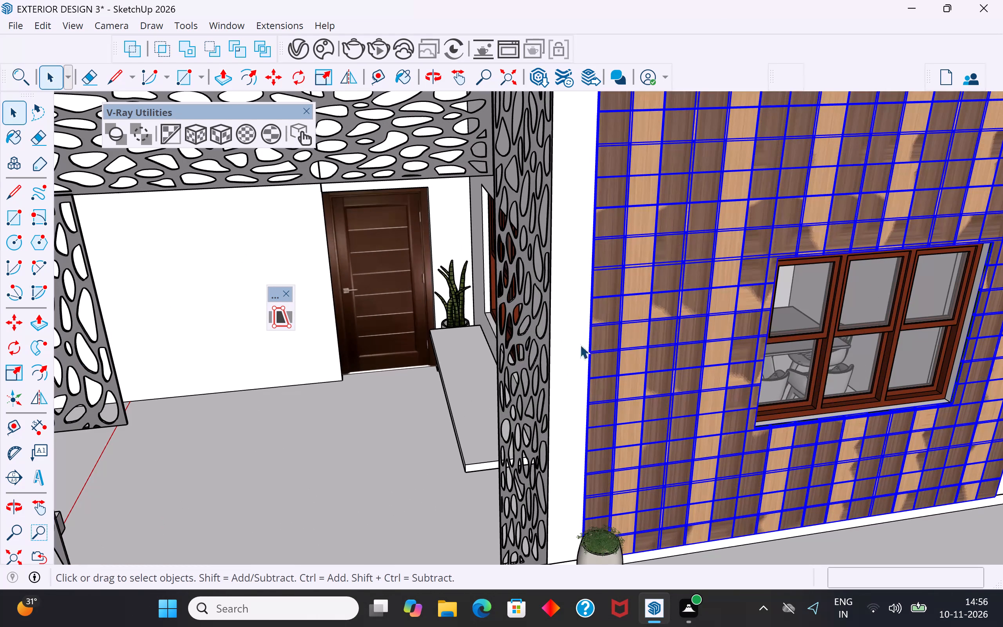
{"action": "key", "text": "s"}
{"action": "scroll", "coordinate": [585, 351], "scroll_direction": "up", "scroll_amount": 3}
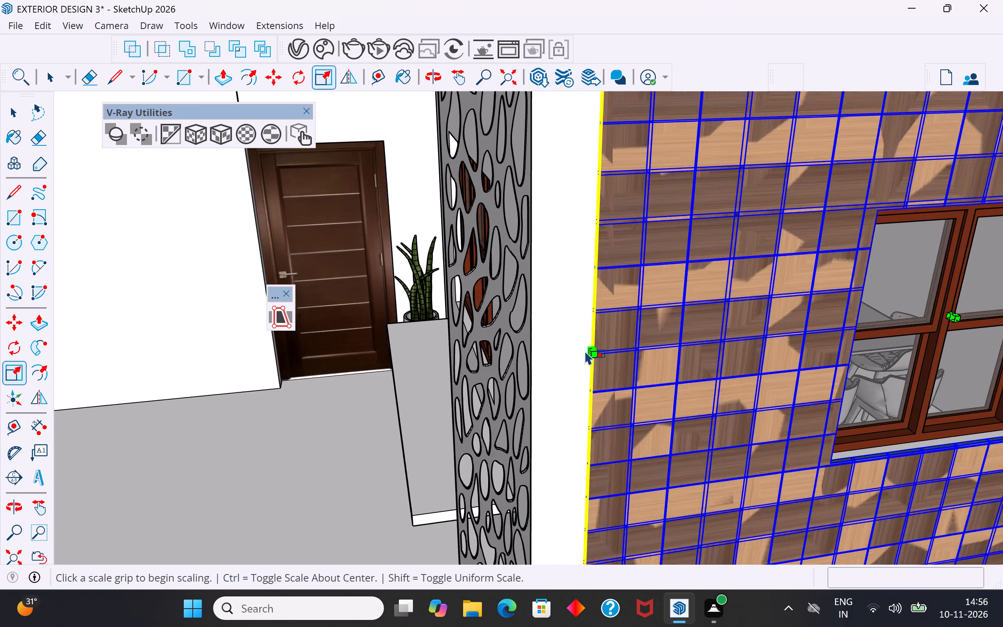
{"action": "scroll", "coordinate": [585, 351], "scroll_direction": "up", "scroll_amount": 6}
{"action": "middle_click_drag", "start_coordinate": [597, 355], "coordinate": [669, 350]}
{"action": "scroll", "coordinate": [640, 338], "scroll_direction": "up", "scroll_amount": 4}
{"action": "left_click", "coordinate": [649, 339]}
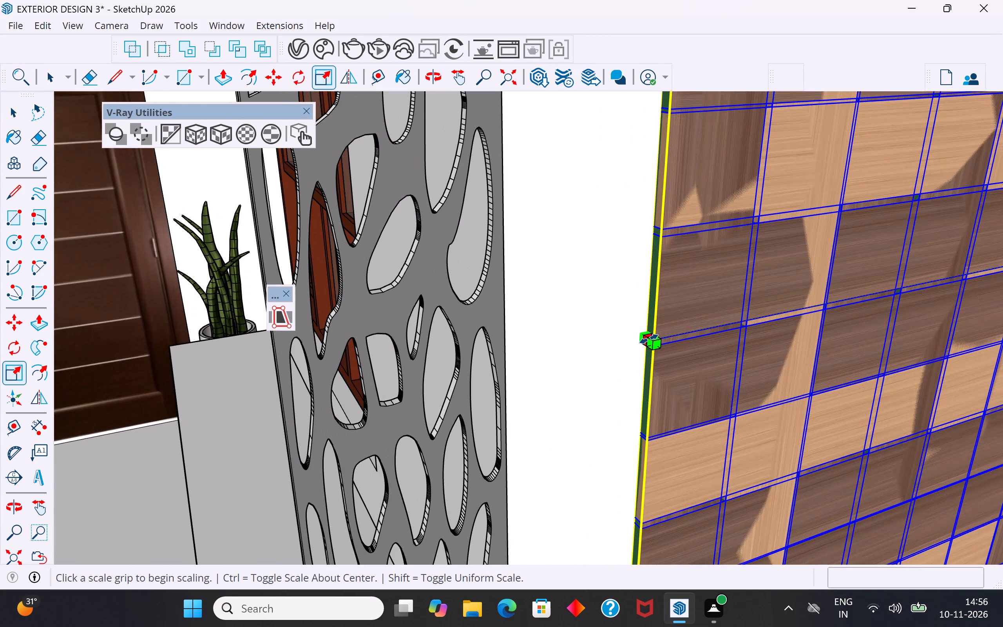
{"action": "left_click", "coordinate": [510, 369]}
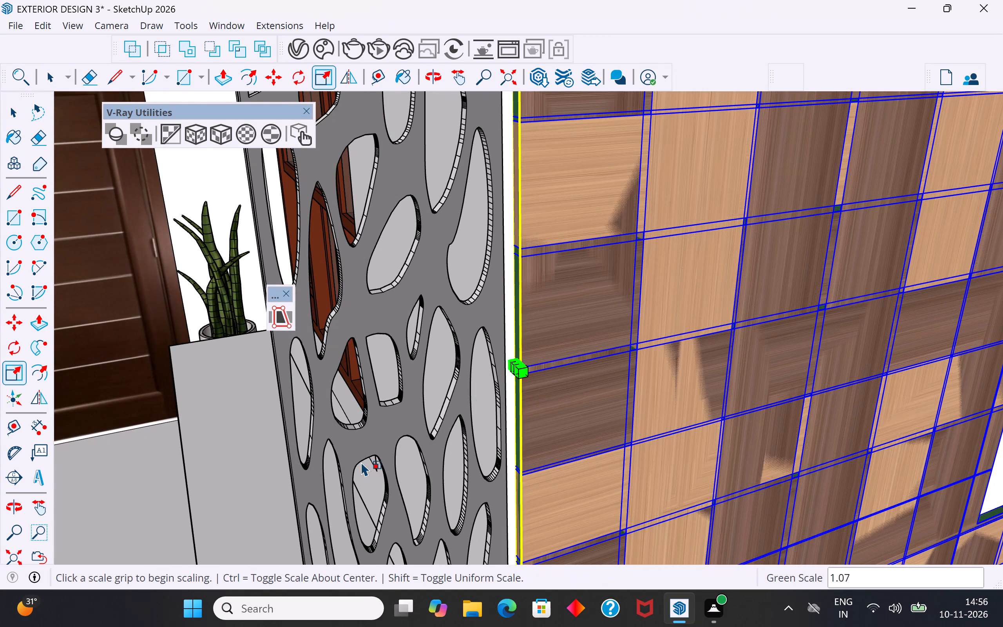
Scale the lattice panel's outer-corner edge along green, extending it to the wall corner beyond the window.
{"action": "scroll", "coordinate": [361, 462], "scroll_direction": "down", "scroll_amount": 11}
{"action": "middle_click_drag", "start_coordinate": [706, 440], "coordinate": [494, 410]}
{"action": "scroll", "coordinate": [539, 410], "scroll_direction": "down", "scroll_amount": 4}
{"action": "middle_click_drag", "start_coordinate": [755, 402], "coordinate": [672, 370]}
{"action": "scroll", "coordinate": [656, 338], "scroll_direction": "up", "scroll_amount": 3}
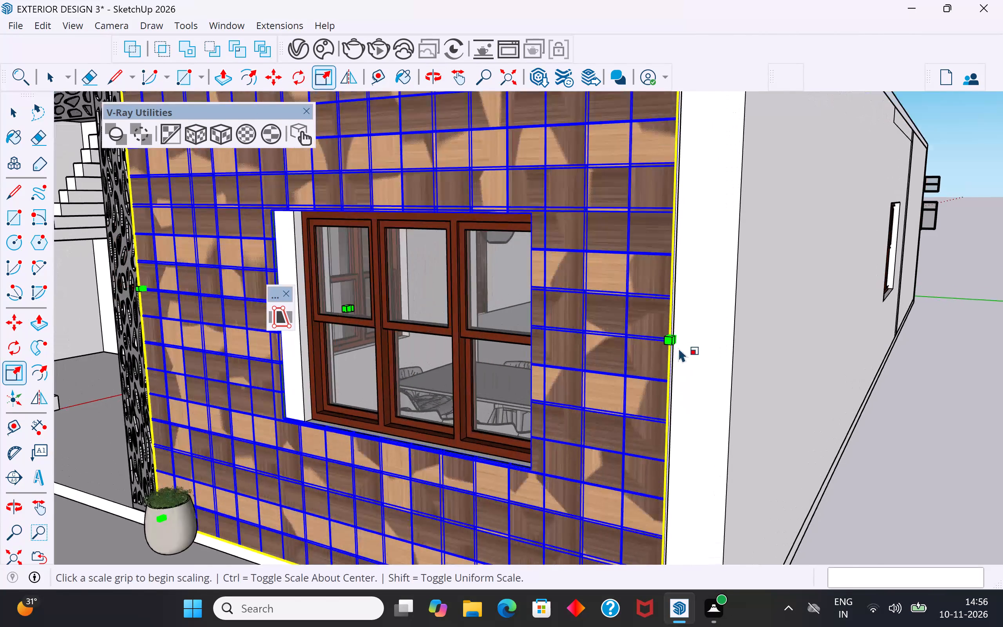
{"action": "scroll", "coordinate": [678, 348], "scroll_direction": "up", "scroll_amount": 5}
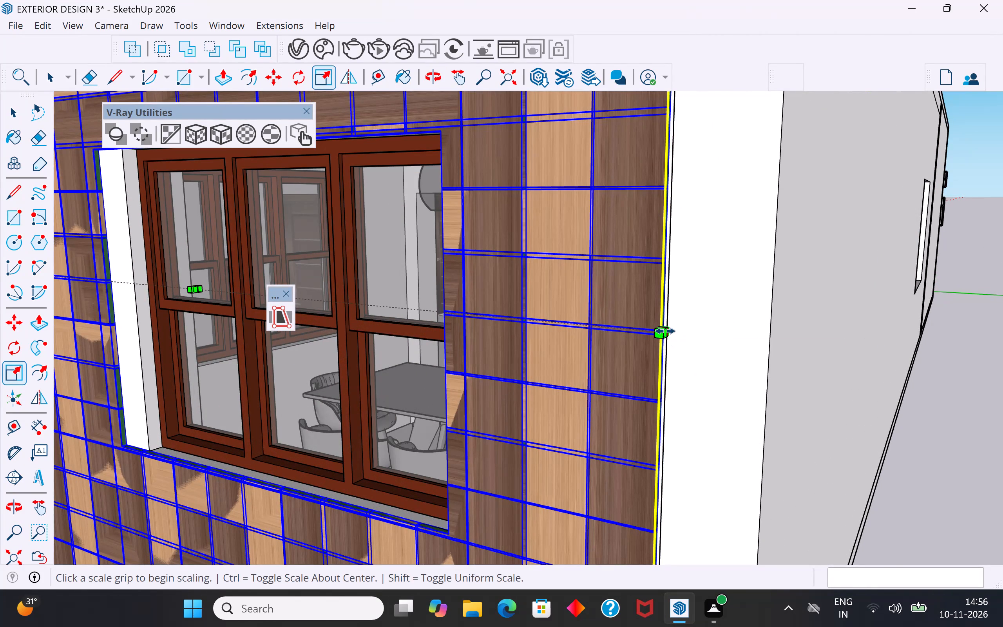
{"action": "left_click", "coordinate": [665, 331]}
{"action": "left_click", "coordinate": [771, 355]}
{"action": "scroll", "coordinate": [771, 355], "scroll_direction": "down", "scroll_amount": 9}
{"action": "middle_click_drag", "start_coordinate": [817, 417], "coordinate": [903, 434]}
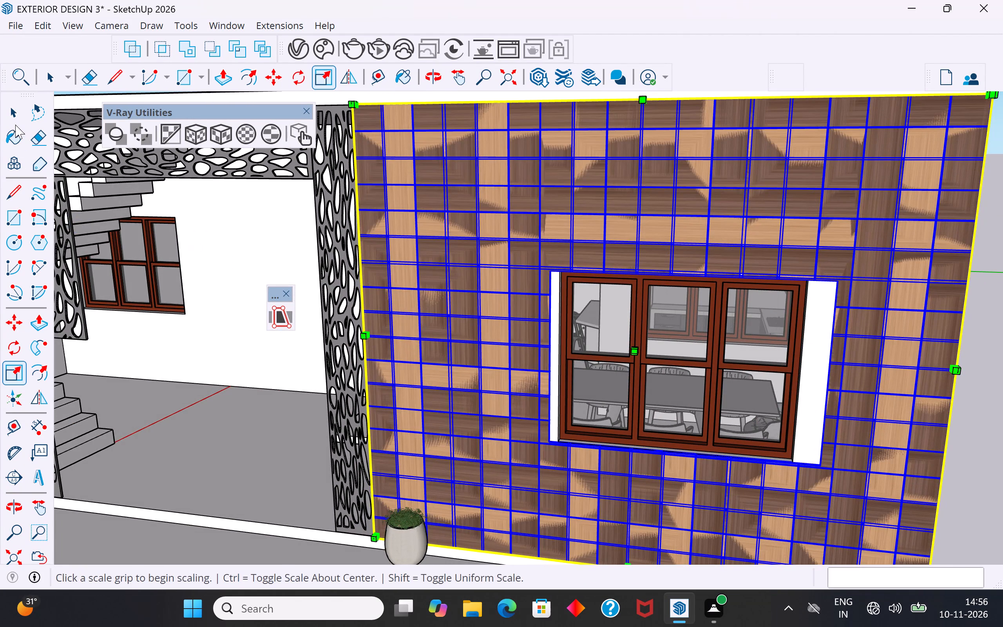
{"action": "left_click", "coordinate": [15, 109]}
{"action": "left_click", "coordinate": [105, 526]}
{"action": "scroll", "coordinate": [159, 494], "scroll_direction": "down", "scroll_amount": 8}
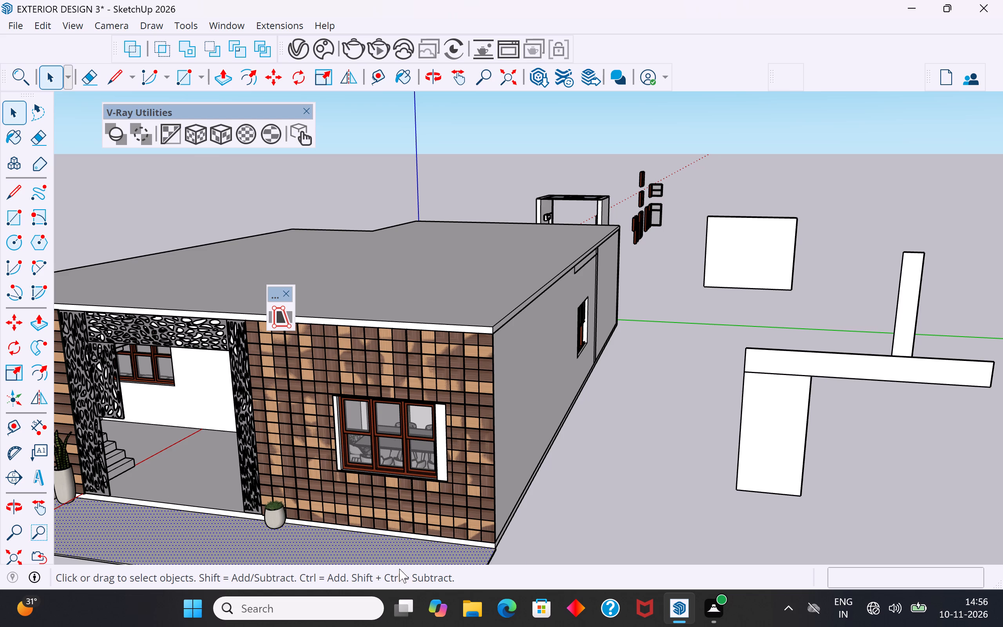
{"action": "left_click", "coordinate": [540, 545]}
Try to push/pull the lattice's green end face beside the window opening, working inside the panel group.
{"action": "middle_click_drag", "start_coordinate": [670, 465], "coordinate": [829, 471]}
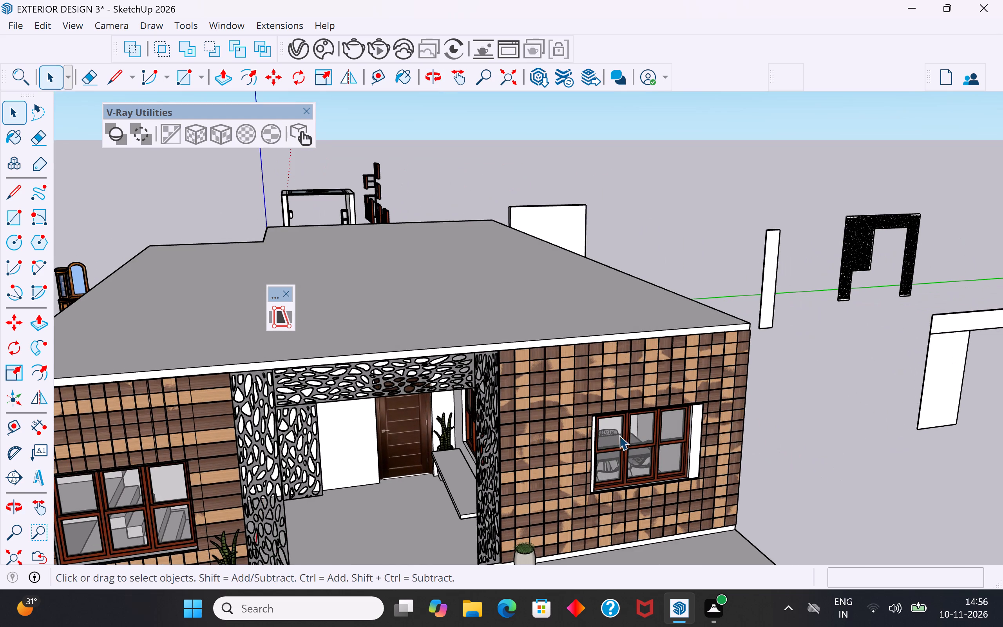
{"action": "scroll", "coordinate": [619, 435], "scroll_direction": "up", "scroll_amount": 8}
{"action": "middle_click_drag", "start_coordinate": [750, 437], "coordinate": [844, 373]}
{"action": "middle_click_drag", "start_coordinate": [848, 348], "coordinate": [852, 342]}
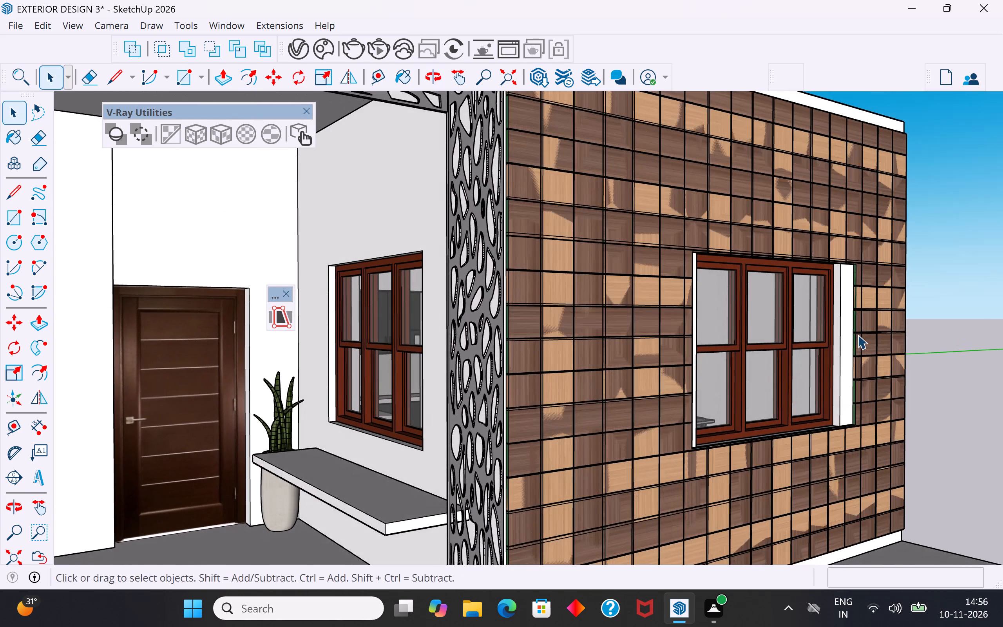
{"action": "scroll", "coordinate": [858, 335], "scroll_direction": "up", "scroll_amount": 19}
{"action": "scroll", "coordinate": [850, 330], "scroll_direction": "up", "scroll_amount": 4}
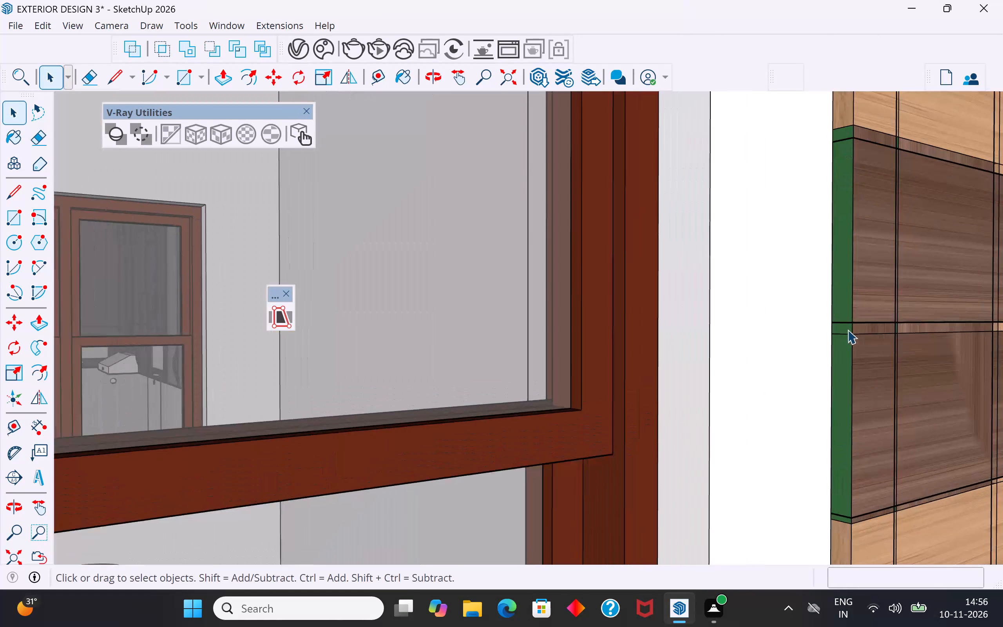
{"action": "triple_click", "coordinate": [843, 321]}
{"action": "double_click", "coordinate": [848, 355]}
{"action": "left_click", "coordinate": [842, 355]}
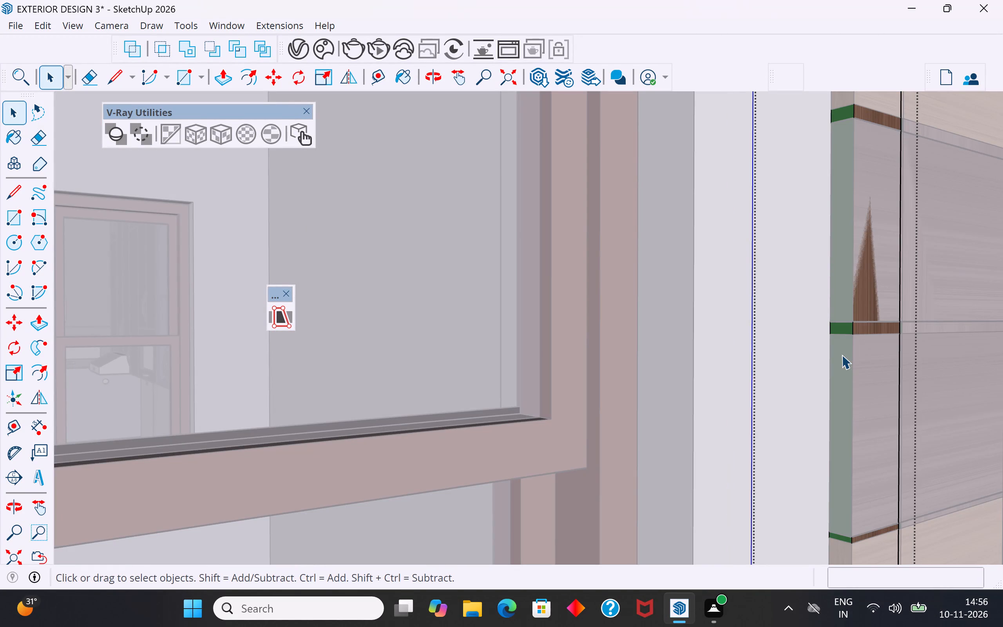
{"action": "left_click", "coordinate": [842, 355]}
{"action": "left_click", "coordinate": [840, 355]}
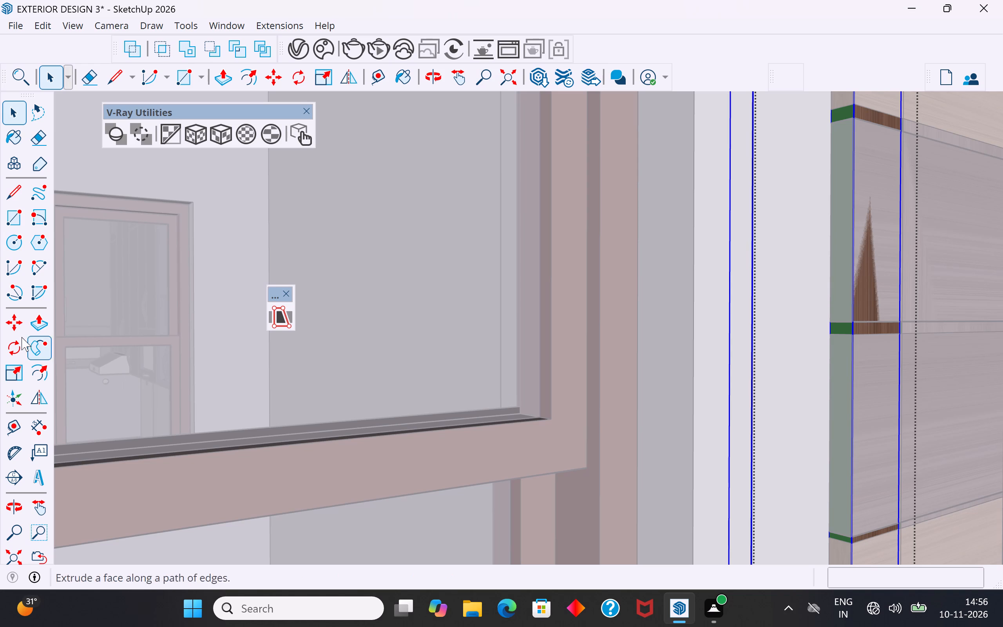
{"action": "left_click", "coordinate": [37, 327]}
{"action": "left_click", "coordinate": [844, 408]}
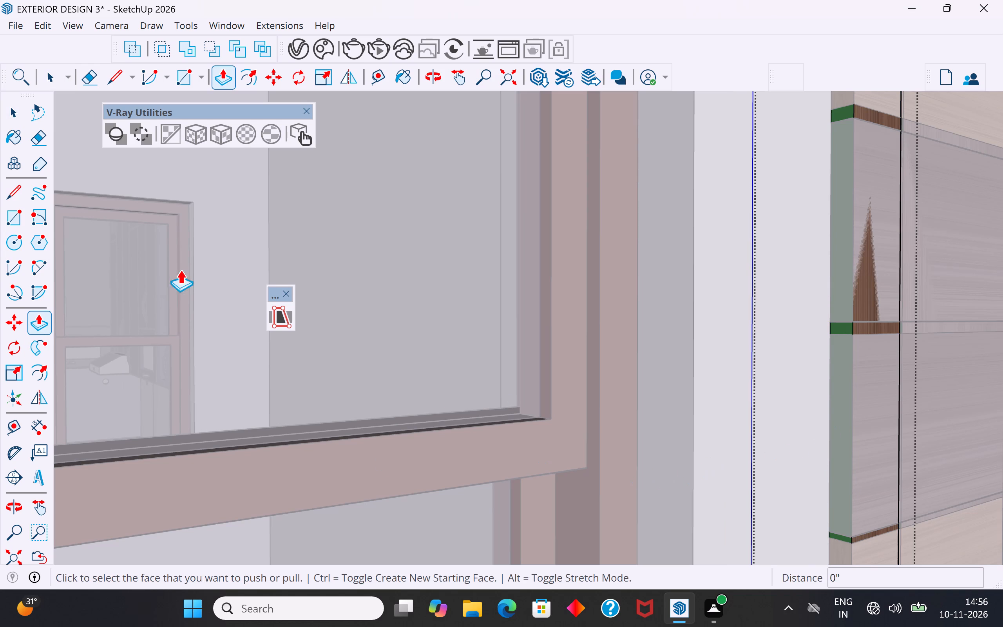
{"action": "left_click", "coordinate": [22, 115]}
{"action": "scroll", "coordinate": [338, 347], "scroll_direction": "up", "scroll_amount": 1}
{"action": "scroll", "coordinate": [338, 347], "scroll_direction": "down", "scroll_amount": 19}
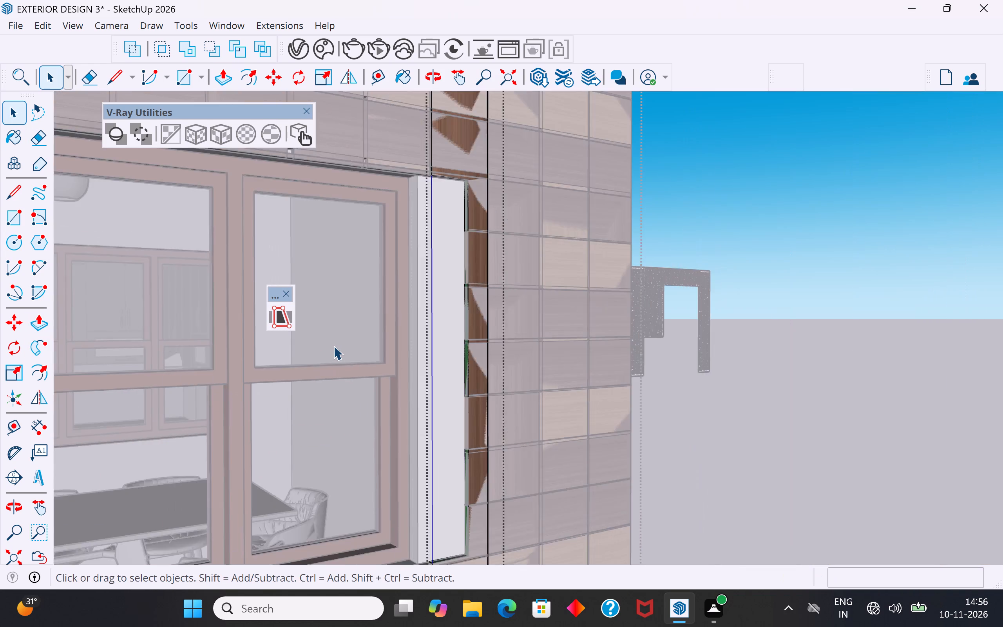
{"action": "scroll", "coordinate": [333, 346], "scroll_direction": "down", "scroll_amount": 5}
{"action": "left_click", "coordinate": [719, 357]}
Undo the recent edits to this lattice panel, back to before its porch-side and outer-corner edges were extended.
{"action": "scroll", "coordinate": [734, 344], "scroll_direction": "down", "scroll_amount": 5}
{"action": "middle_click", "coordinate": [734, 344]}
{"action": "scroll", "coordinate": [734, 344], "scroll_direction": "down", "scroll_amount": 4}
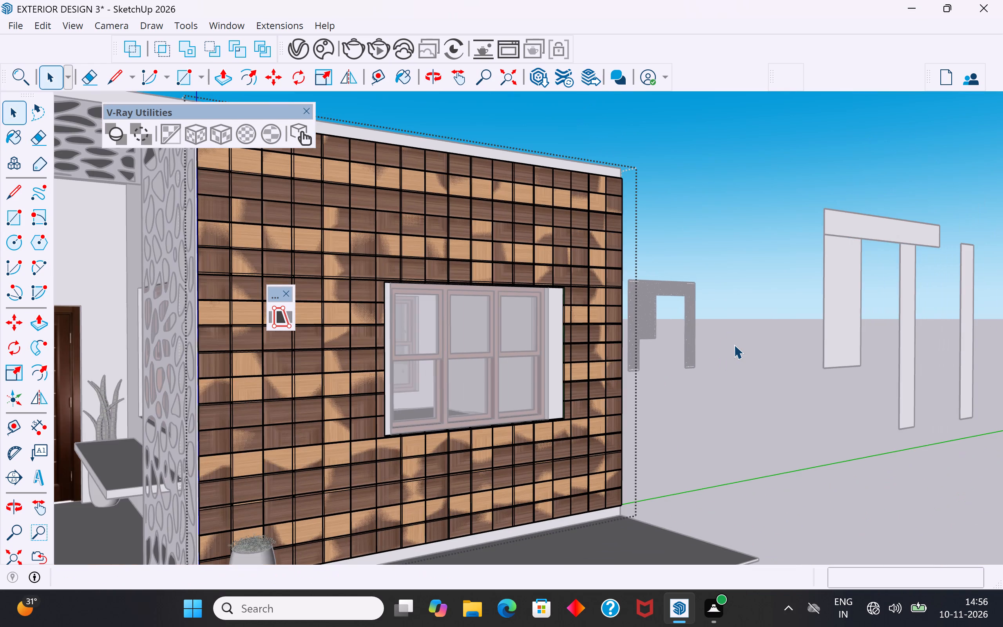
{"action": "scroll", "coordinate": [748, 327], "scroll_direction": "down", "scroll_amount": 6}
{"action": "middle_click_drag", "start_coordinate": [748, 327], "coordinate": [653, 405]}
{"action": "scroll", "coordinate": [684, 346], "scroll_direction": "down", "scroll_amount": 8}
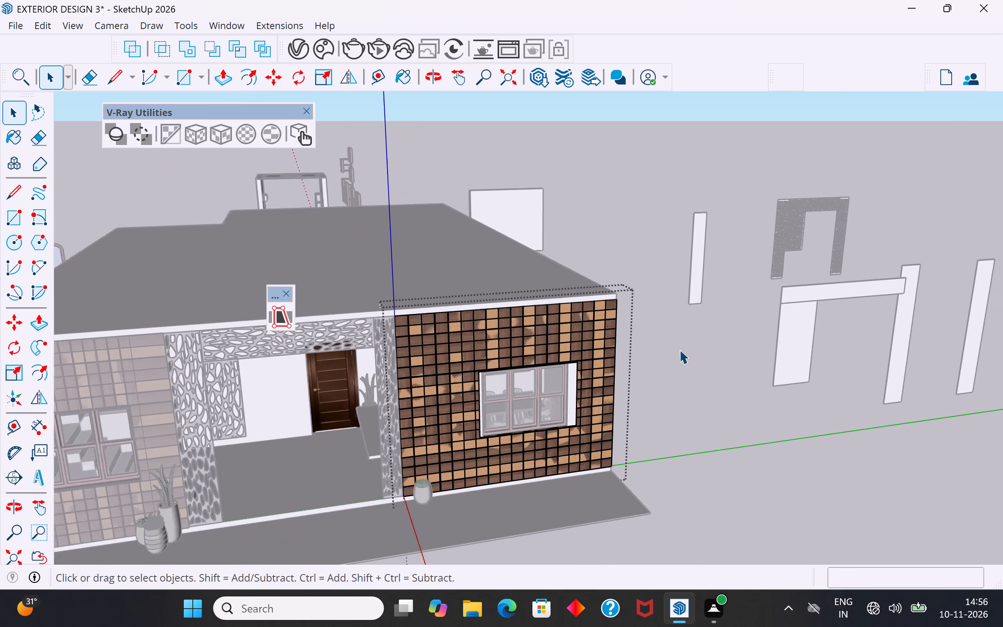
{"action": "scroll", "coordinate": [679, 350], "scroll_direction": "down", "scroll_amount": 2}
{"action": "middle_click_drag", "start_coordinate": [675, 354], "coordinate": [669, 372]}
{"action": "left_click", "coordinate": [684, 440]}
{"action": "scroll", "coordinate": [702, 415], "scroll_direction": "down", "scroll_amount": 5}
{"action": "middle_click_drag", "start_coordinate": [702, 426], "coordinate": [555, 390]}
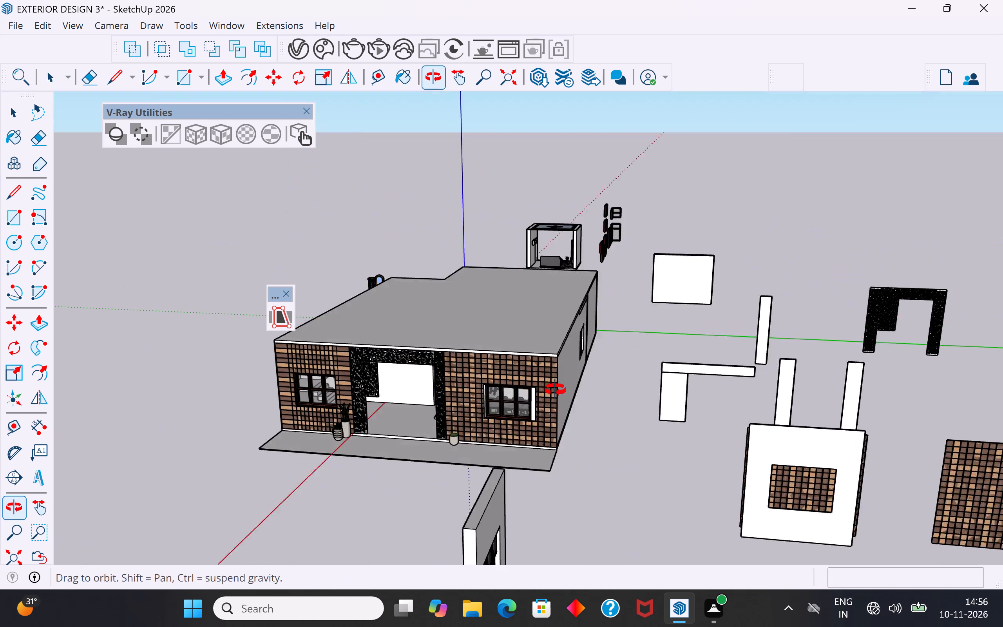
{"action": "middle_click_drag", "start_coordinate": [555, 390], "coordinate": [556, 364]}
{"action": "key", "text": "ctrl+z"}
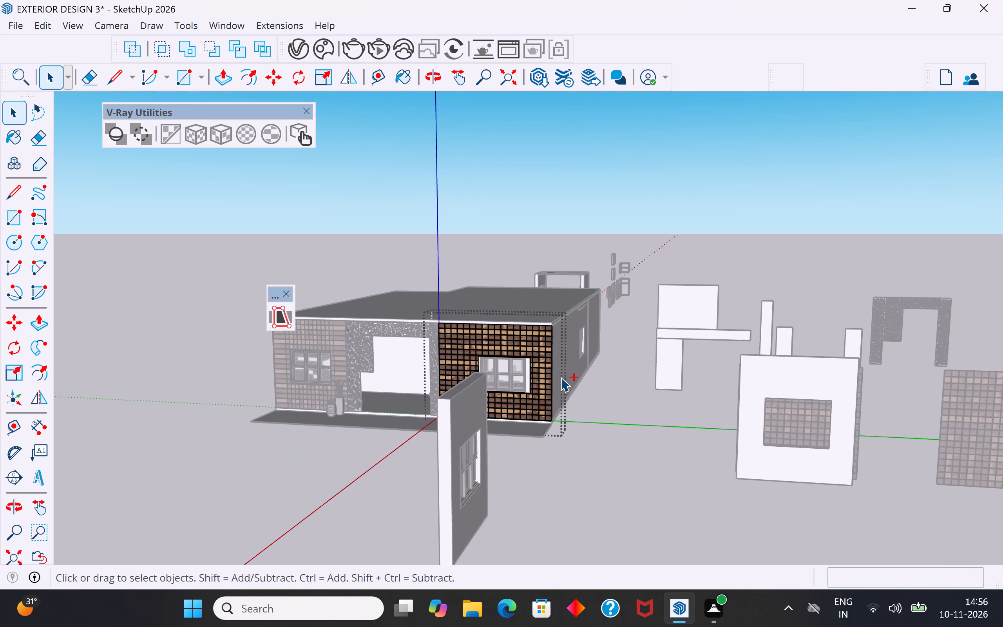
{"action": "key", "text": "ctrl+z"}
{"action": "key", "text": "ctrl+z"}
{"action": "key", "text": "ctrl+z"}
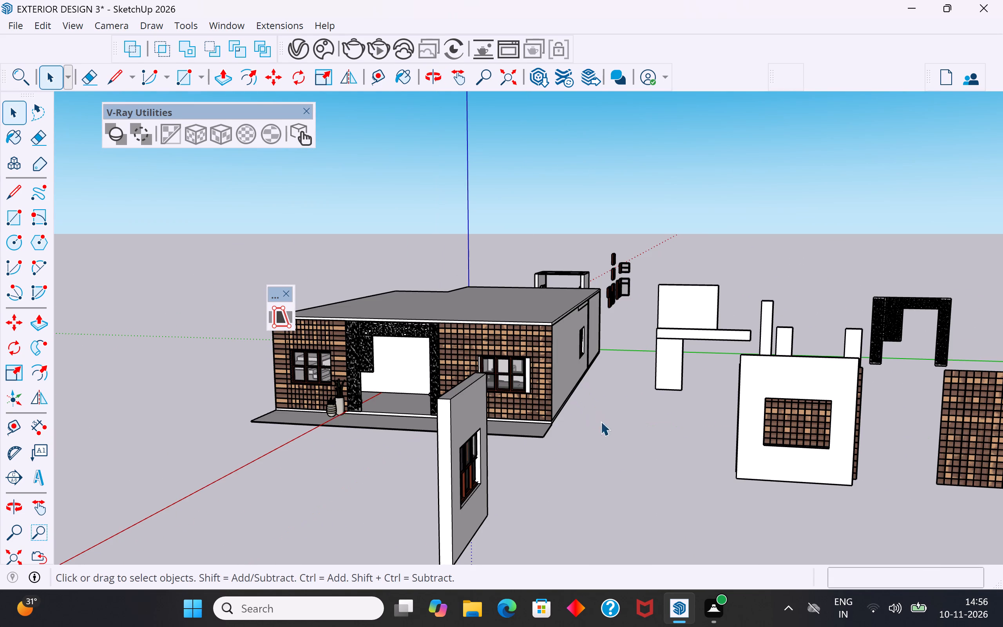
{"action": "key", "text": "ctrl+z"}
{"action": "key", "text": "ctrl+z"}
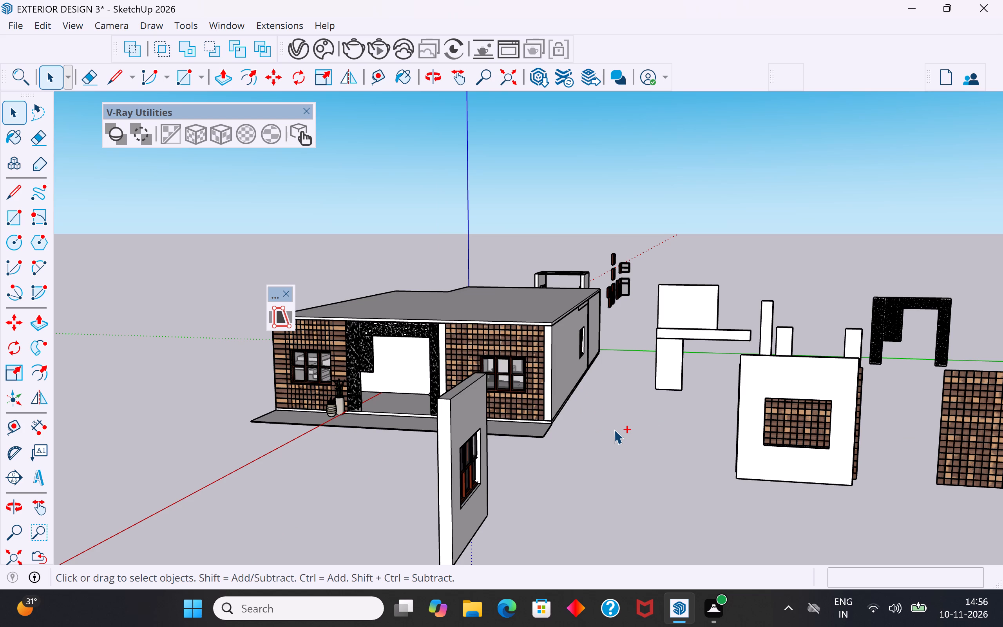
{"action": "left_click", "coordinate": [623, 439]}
Delete the white wall face with the window opening that stands in front of the spare lattice panel beside the house.
{"action": "scroll", "coordinate": [624, 418], "scroll_direction": "down", "scroll_amount": 4}
{"action": "middle_click_drag", "start_coordinate": [633, 424], "coordinate": [654, 471]}
{"action": "left_click", "coordinate": [908, 487]}
{"action": "scroll", "coordinate": [894, 487], "scroll_direction": "up", "scroll_amount": 5}
{"action": "scroll", "coordinate": [751, 455], "scroll_direction": "up", "scroll_amount": 3}
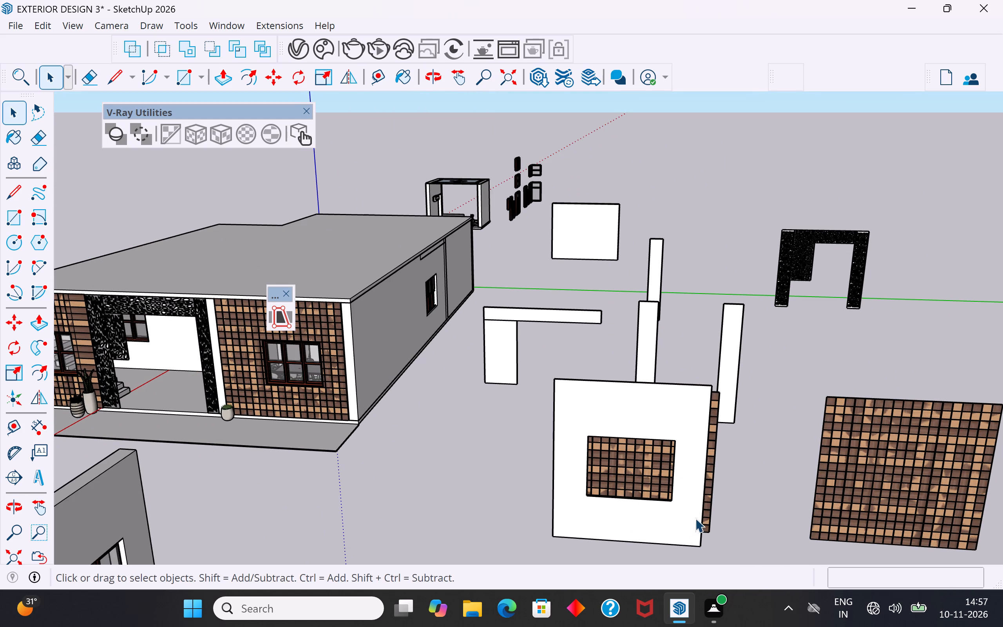
{"action": "left_click", "coordinate": [688, 525]}
{"action": "key", "text": "Delete"}
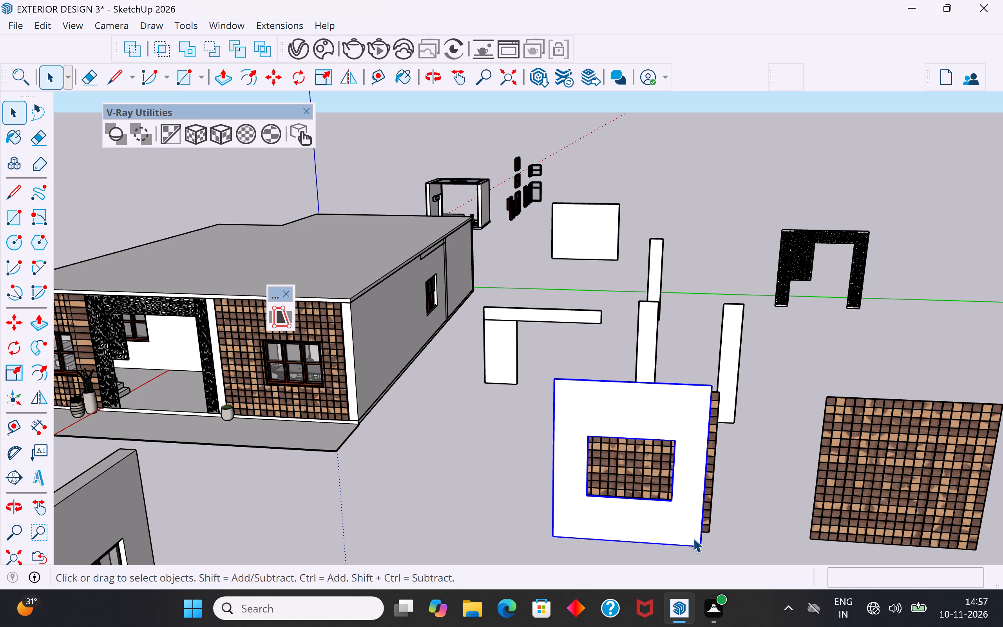
Copy the uncovered spare lattice panel to a spot in front of the original, about 8' 1" away.
{"action": "scroll", "coordinate": [702, 525], "scroll_direction": "up", "scroll_amount": 4}
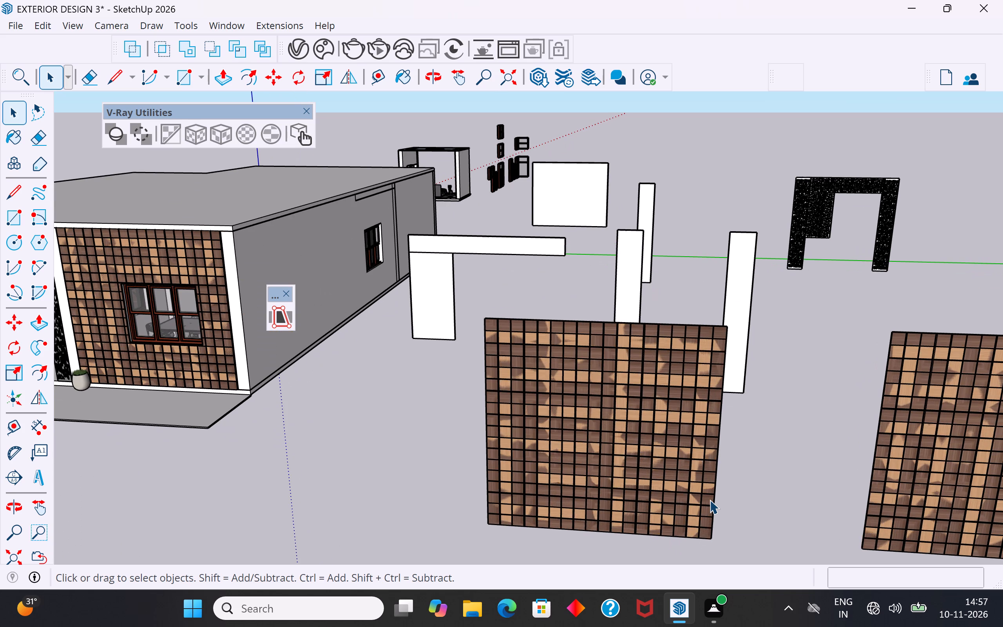
{"action": "left_click", "coordinate": [710, 500]}
{"action": "key", "text": "m"}
{"action": "scroll", "coordinate": [710, 363], "scroll_direction": "down", "scroll_amount": 5}
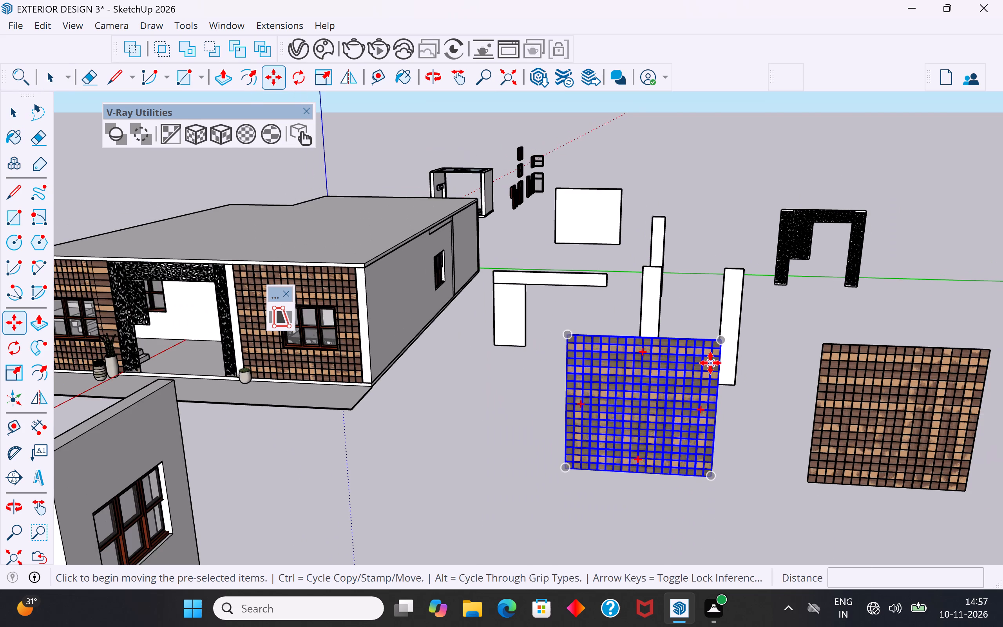
{"action": "left_click", "coordinate": [710, 486]}
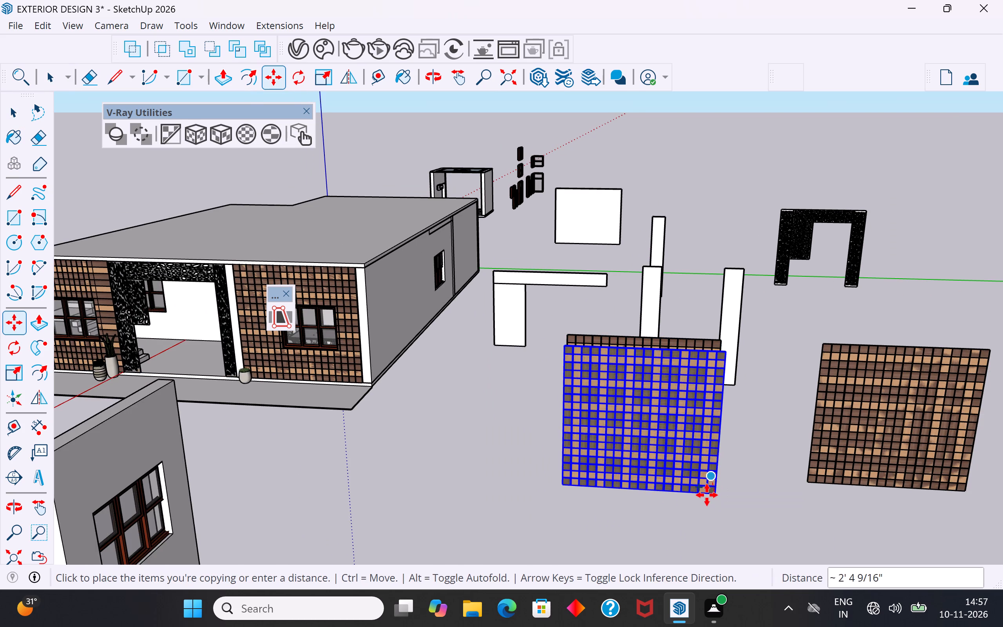
{"action": "middle_click_drag", "start_coordinate": [709, 504], "coordinate": [656, 482]}
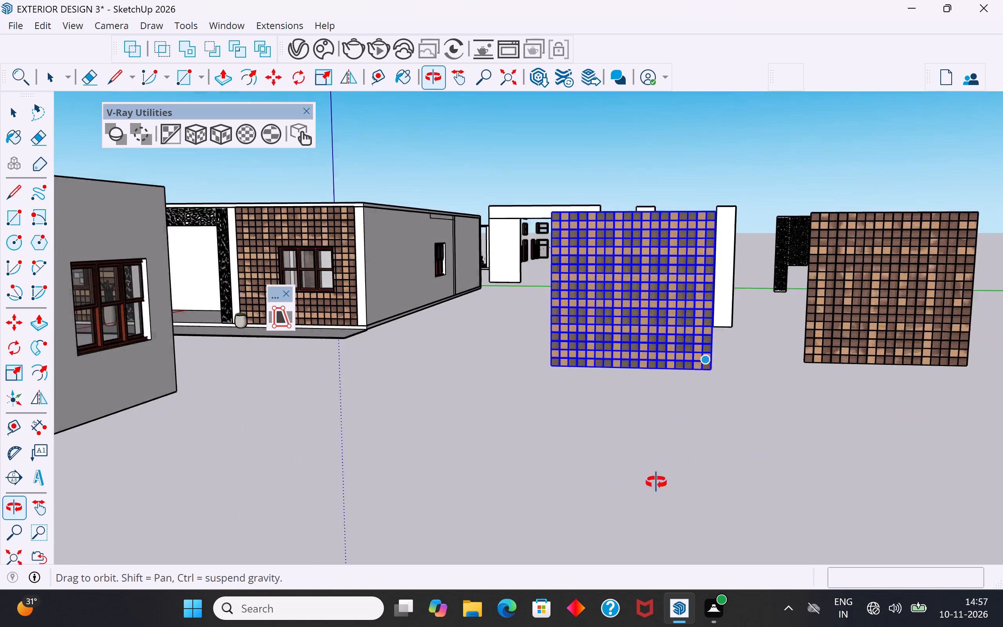
{"action": "middle_click_drag", "start_coordinate": [656, 482], "coordinate": [597, 528]}
{"action": "scroll", "coordinate": [510, 417], "scroll_direction": "down", "scroll_amount": 9}
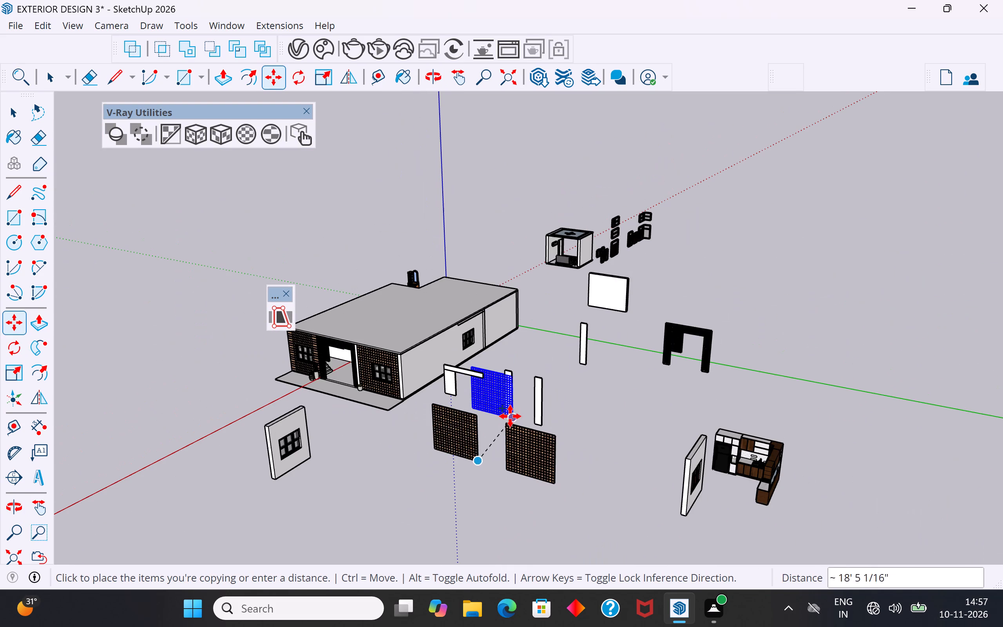
{"action": "left_click", "coordinate": [455, 484]}
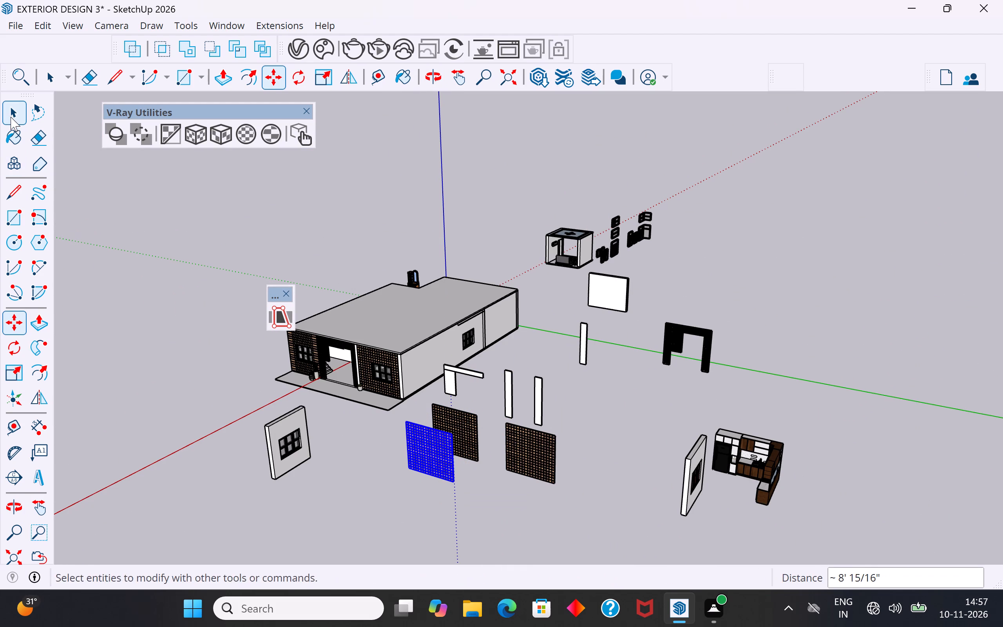
Explode the copied lattice panel's group.
{"action": "left_click", "coordinate": [9, 113]}
{"action": "left_click", "coordinate": [125, 336]}
{"action": "left_click", "coordinate": [418, 464]}
{"action": "right_click", "coordinate": [418, 464]}
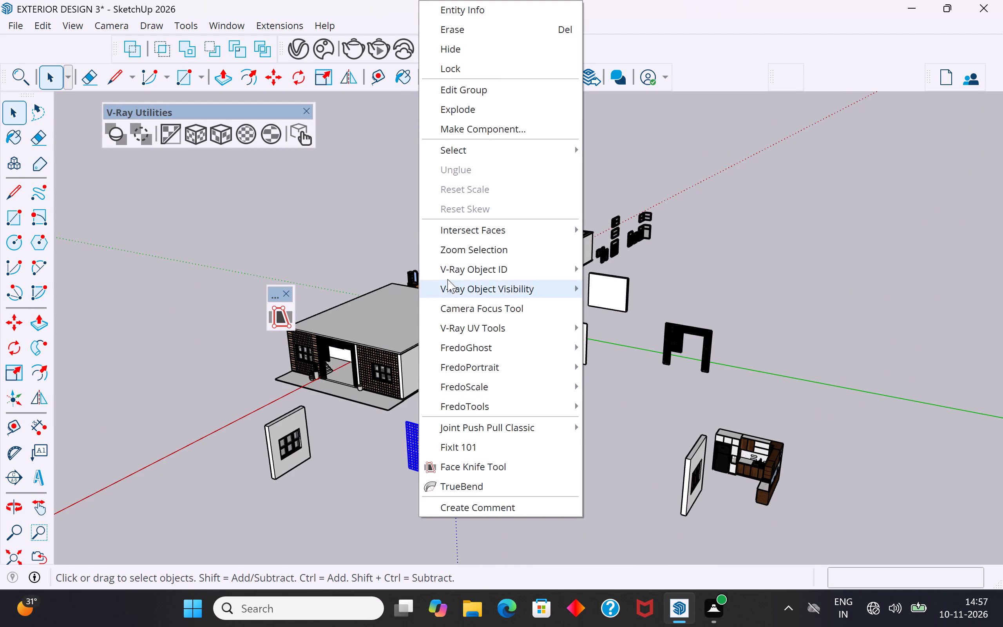
{"action": "left_click", "coordinate": [474, 106]}
{"action": "left_click", "coordinate": [485, 169]}
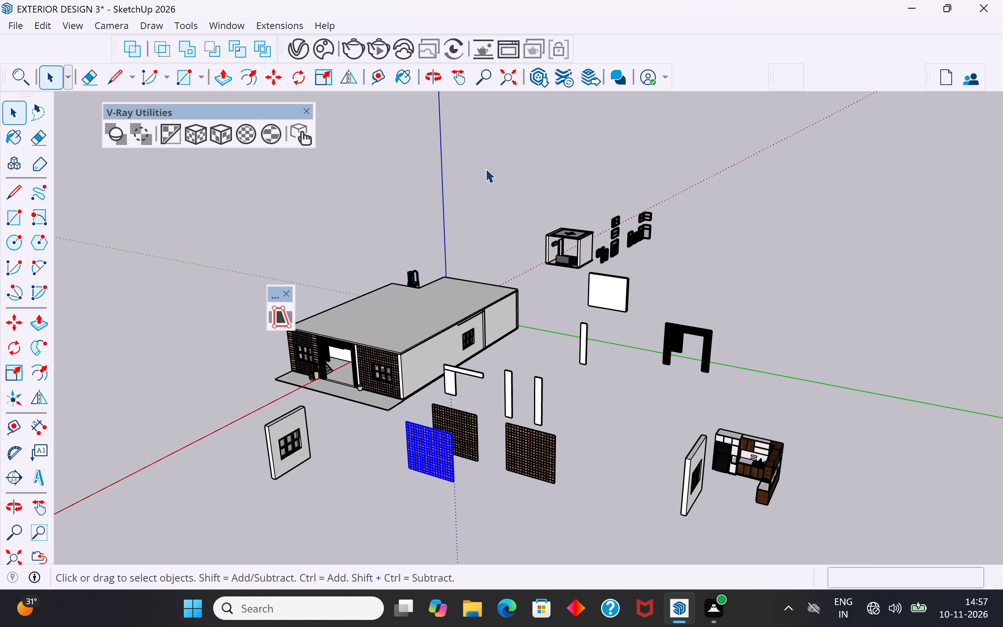
Explode the nested lattice group at the outer vertical edge of the copied panel.
{"action": "scroll", "coordinate": [452, 406], "scroll_direction": "up", "scroll_amount": 5}
{"action": "middle_click_drag", "start_coordinate": [475, 489], "coordinate": [572, 391]}
{"action": "scroll", "coordinate": [626, 332], "scroll_direction": "up", "scroll_amount": 4}
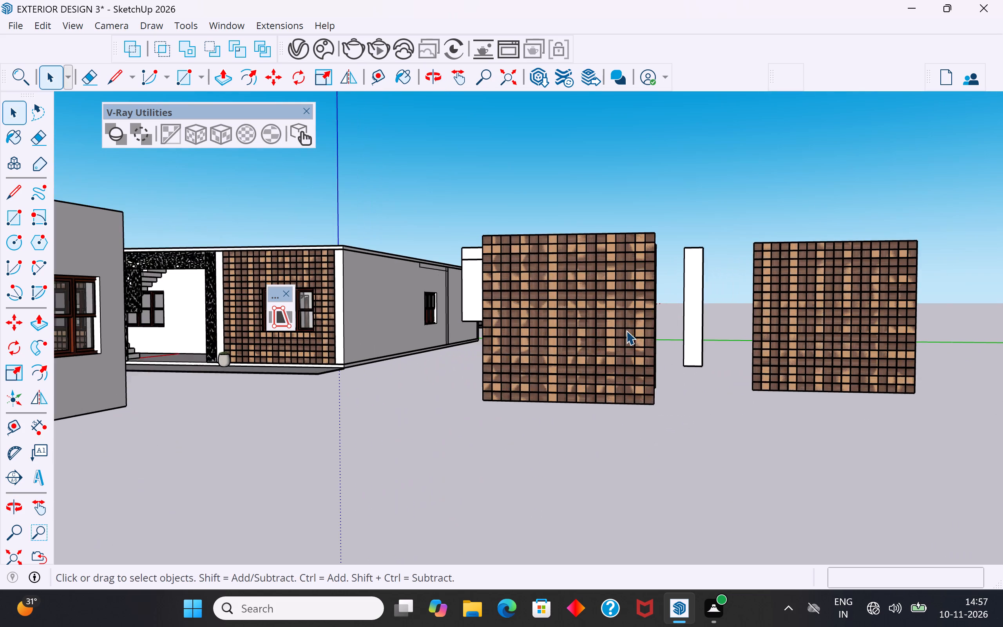
{"action": "middle_click_drag", "start_coordinate": [641, 326], "coordinate": [738, 367]}
{"action": "scroll", "coordinate": [644, 326], "scroll_direction": "up", "scroll_amount": 1}
{"action": "left_click", "coordinate": [767, 303]}
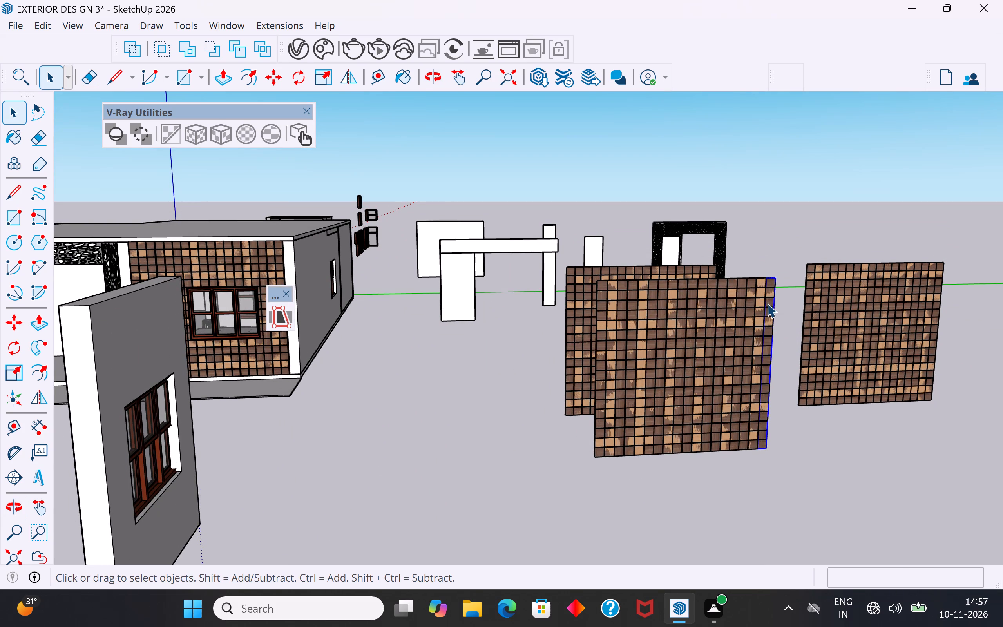
{"action": "left_click_drag", "start_coordinate": [789, 259], "coordinate": [780, 391]}
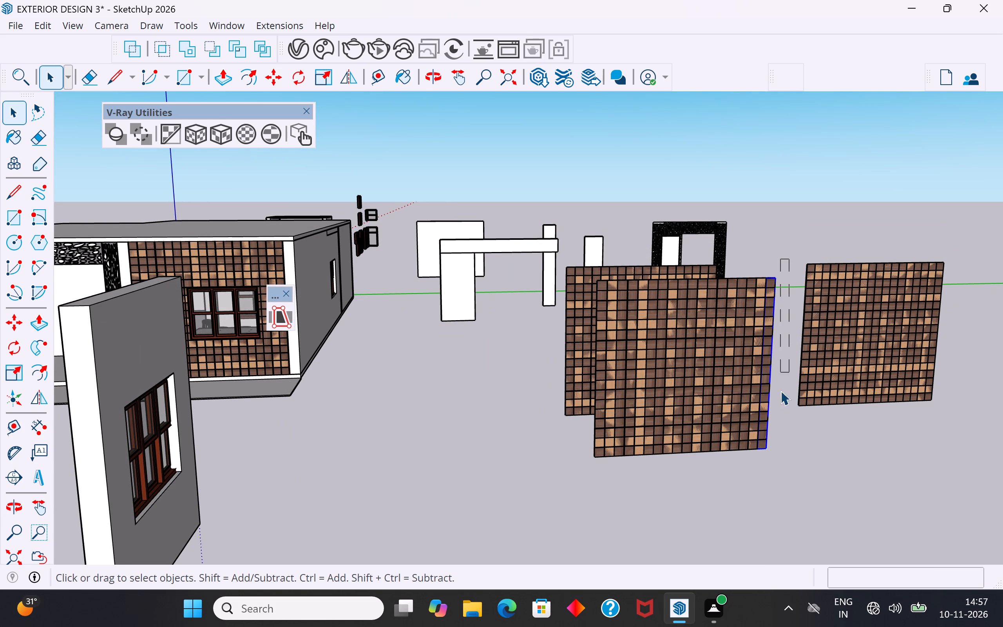
{"action": "left_click_drag", "start_coordinate": [780, 391], "coordinate": [769, 471]}
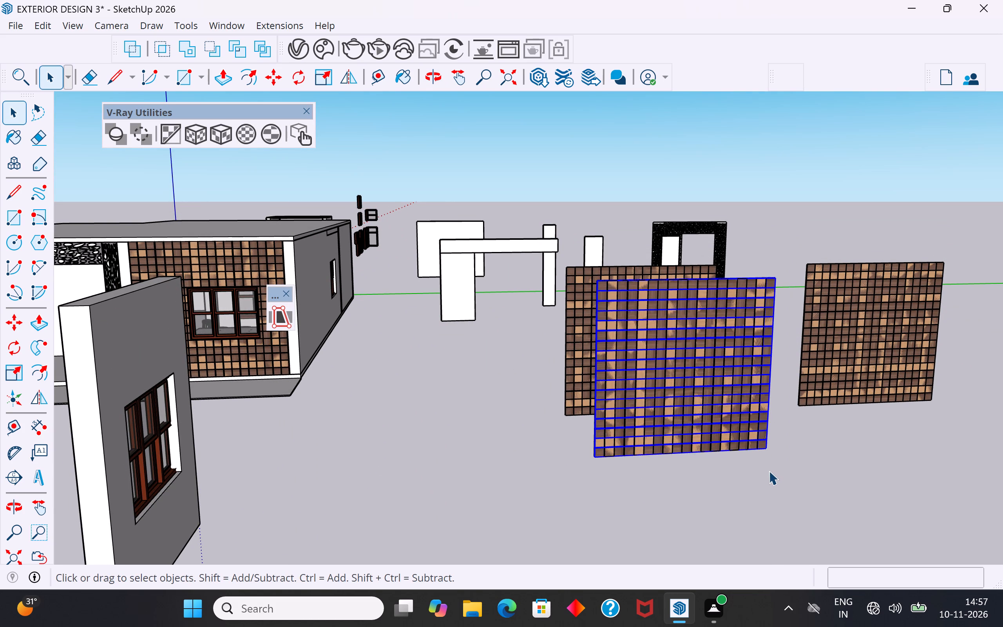
{"action": "middle_click_drag", "start_coordinate": [780, 466], "coordinate": [772, 441]}
{"action": "right_click", "coordinate": [723, 327]}
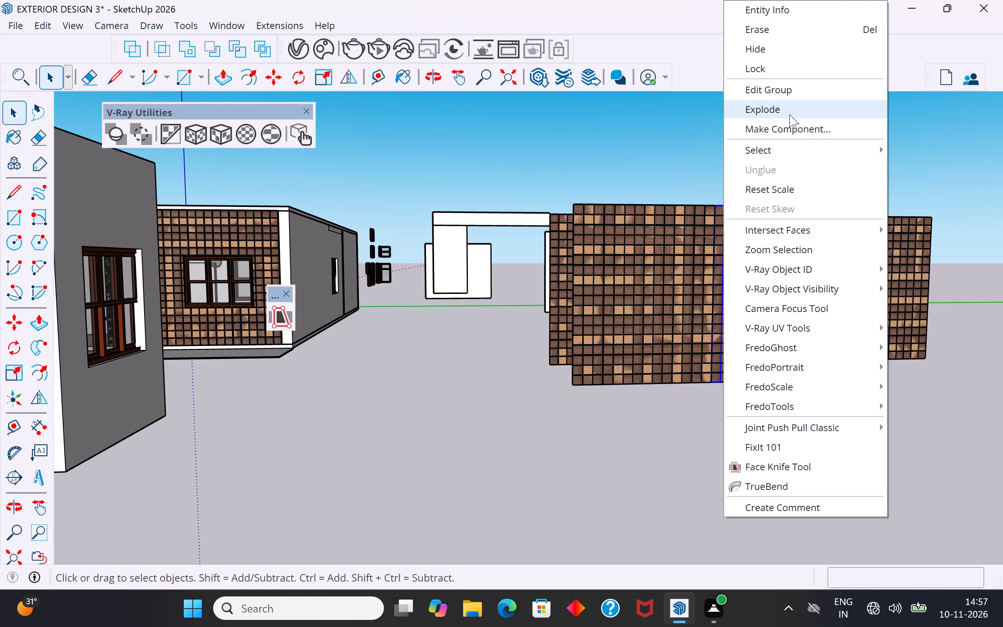
{"action": "left_click", "coordinate": [789, 114]}
{"action": "left_click", "coordinate": [748, 426]}
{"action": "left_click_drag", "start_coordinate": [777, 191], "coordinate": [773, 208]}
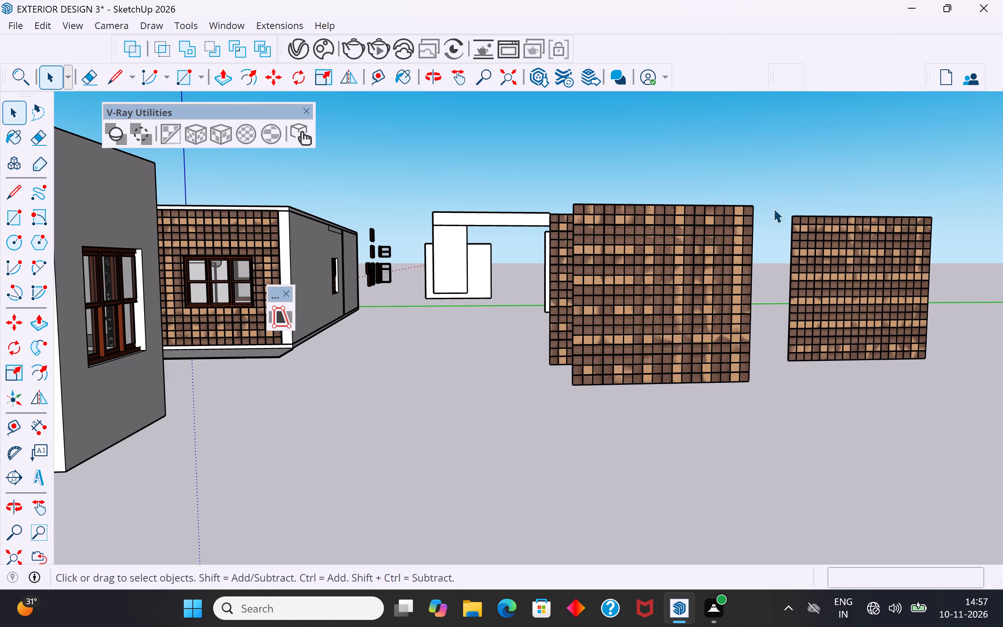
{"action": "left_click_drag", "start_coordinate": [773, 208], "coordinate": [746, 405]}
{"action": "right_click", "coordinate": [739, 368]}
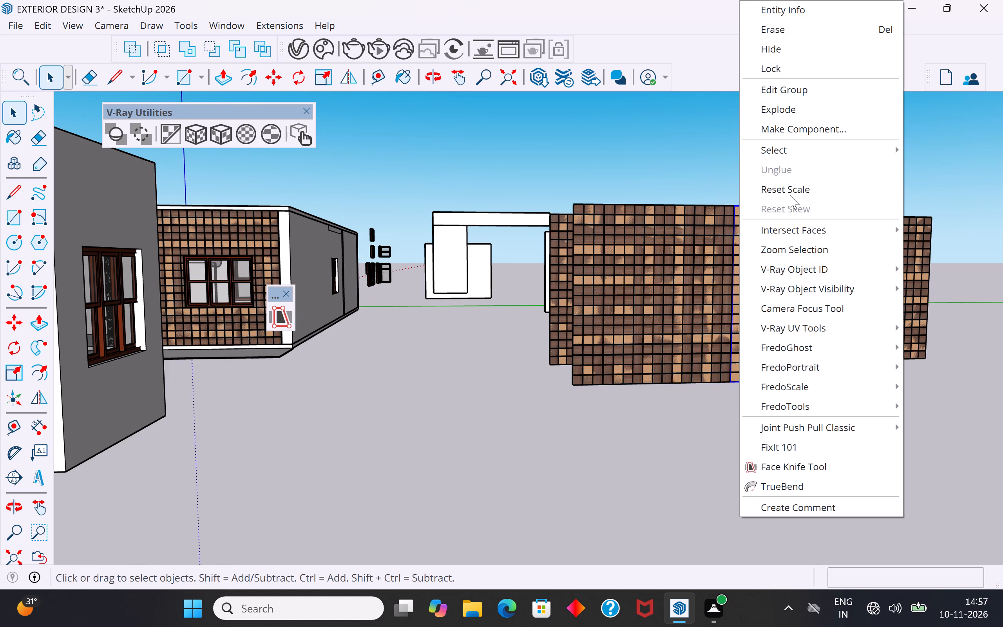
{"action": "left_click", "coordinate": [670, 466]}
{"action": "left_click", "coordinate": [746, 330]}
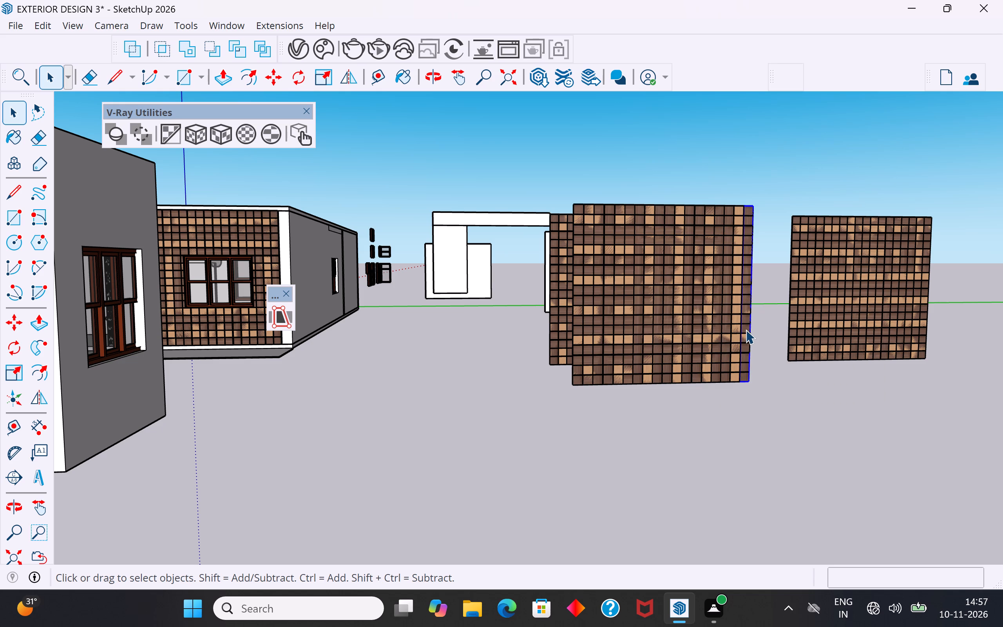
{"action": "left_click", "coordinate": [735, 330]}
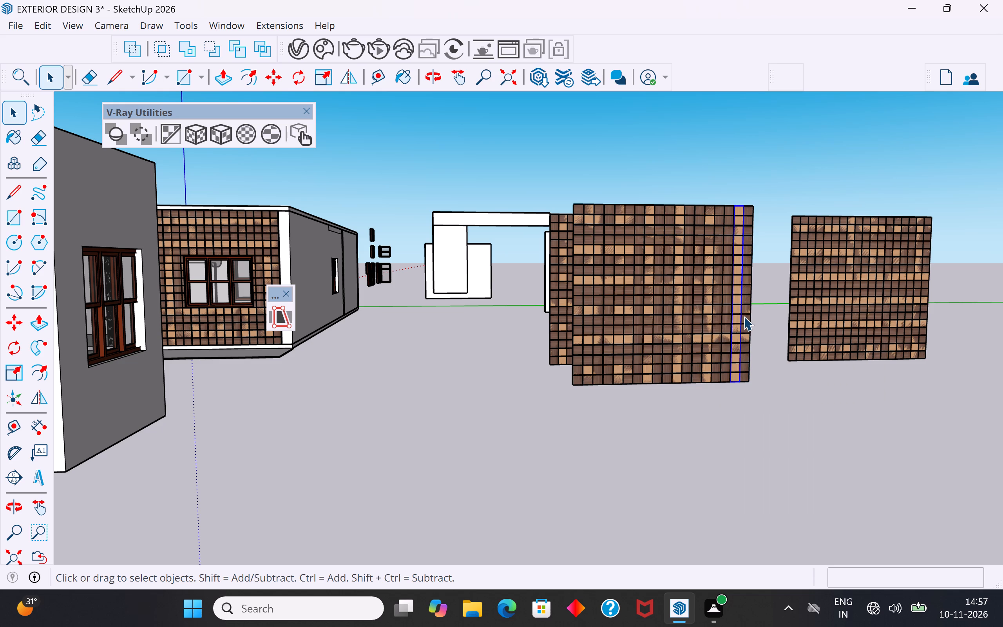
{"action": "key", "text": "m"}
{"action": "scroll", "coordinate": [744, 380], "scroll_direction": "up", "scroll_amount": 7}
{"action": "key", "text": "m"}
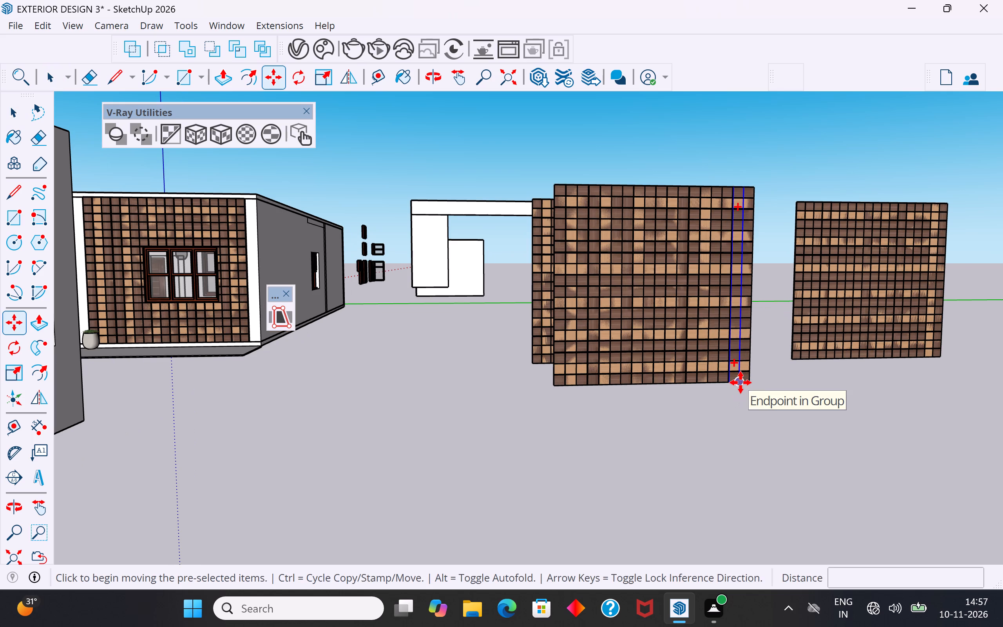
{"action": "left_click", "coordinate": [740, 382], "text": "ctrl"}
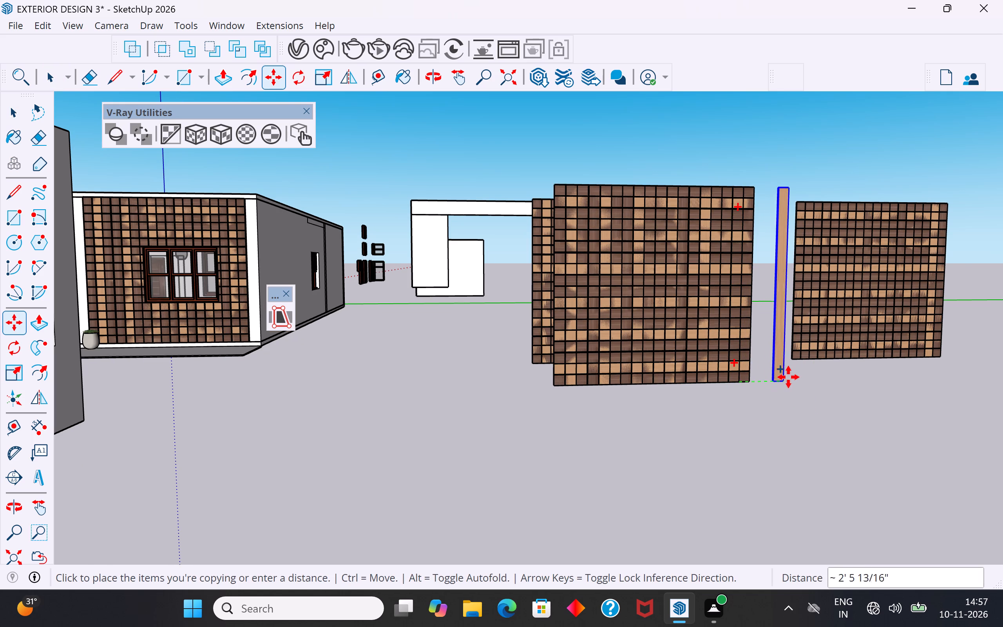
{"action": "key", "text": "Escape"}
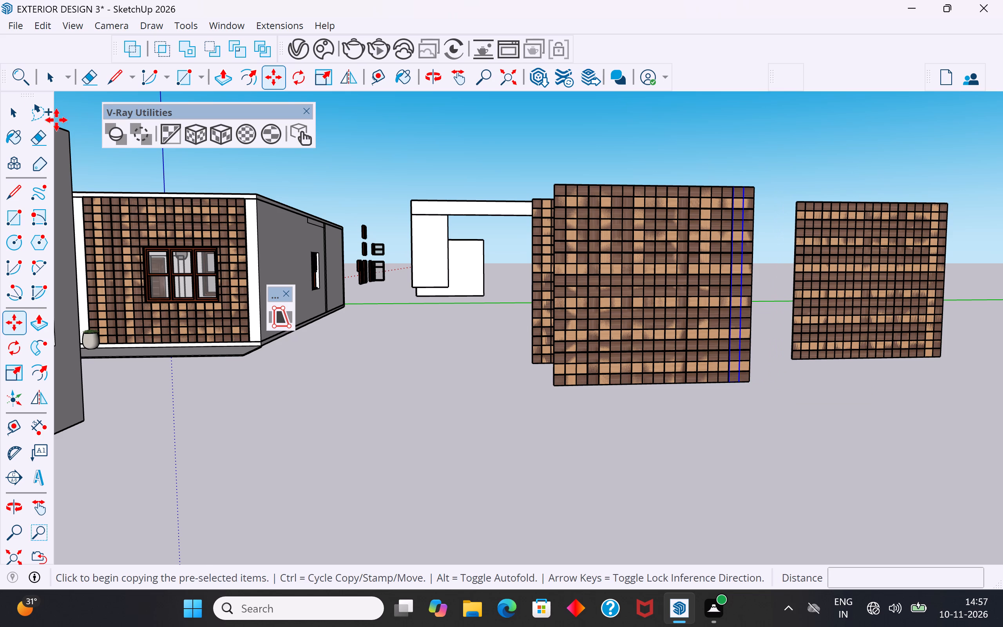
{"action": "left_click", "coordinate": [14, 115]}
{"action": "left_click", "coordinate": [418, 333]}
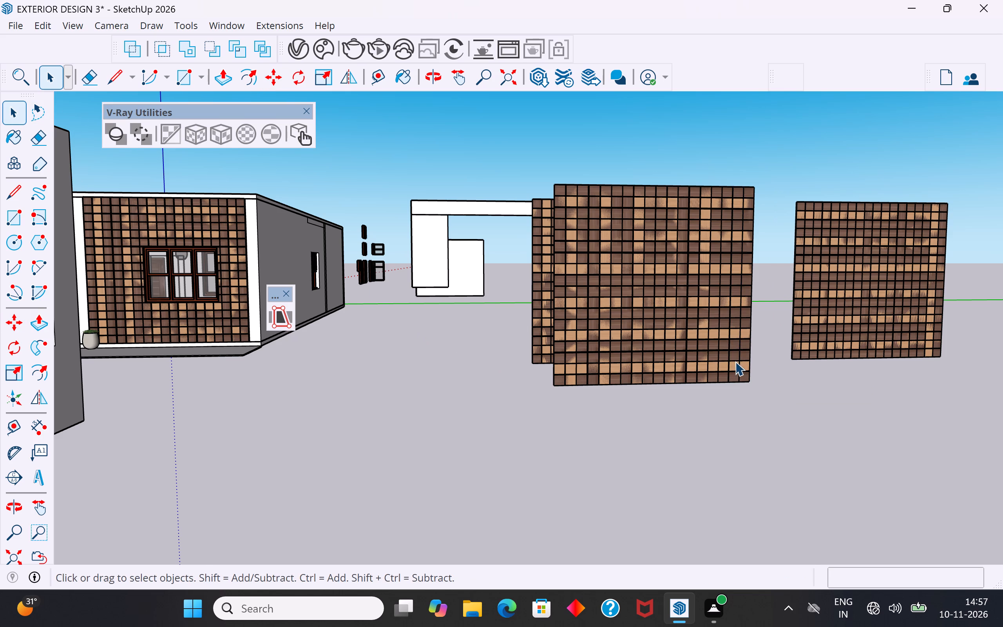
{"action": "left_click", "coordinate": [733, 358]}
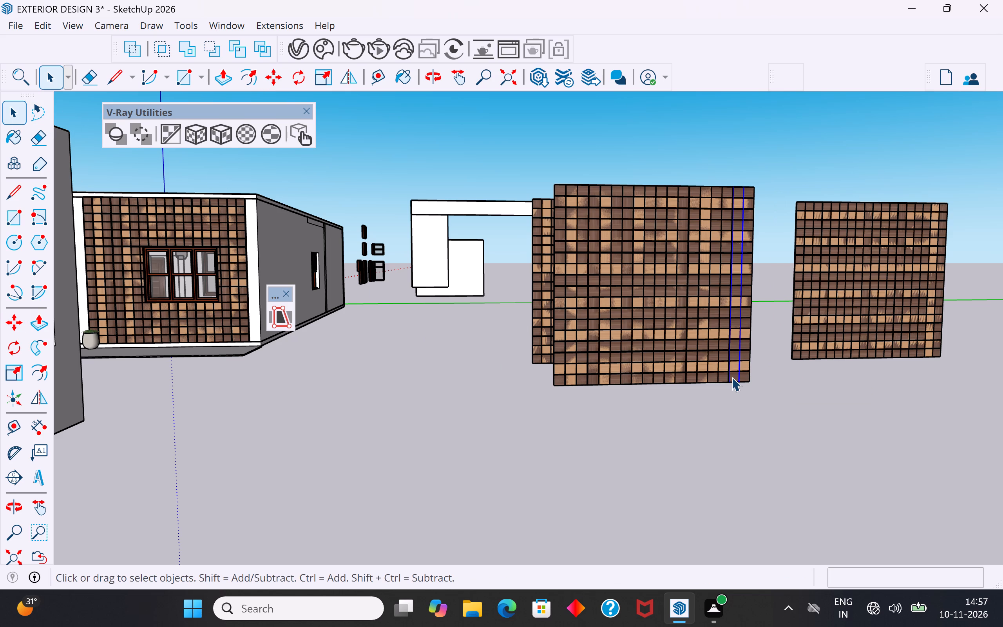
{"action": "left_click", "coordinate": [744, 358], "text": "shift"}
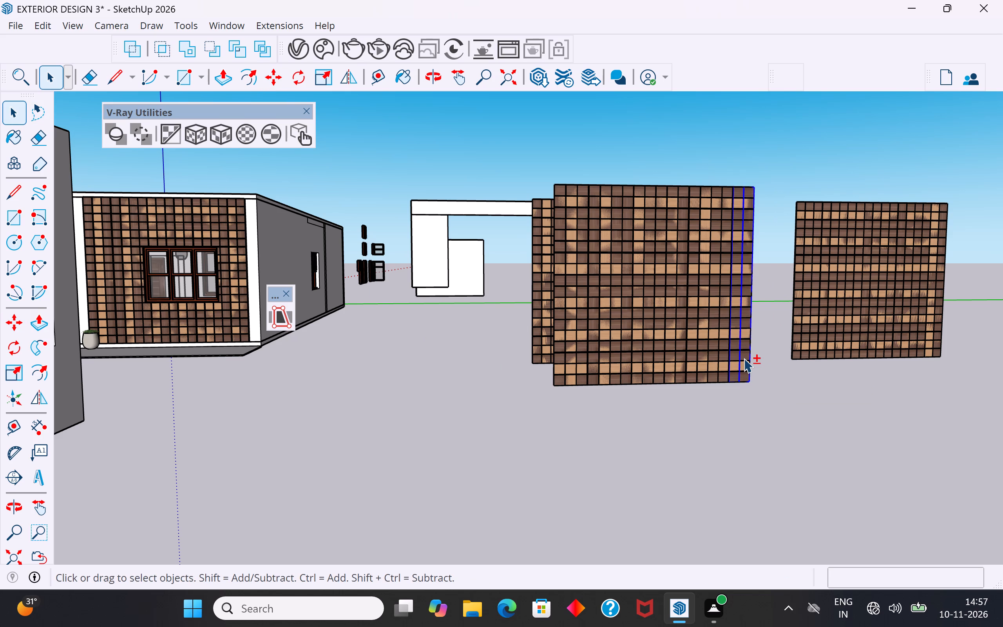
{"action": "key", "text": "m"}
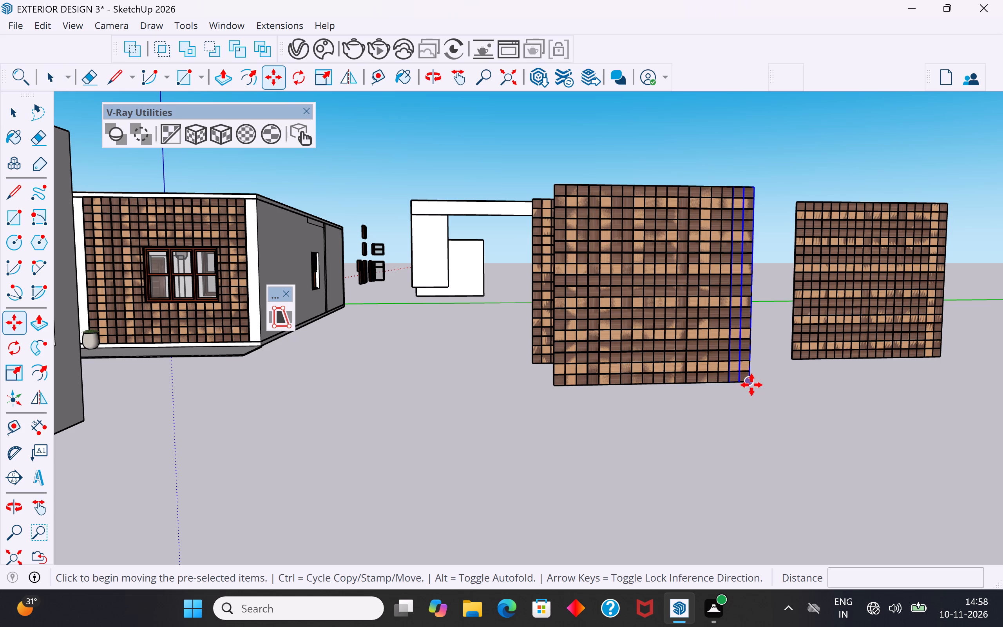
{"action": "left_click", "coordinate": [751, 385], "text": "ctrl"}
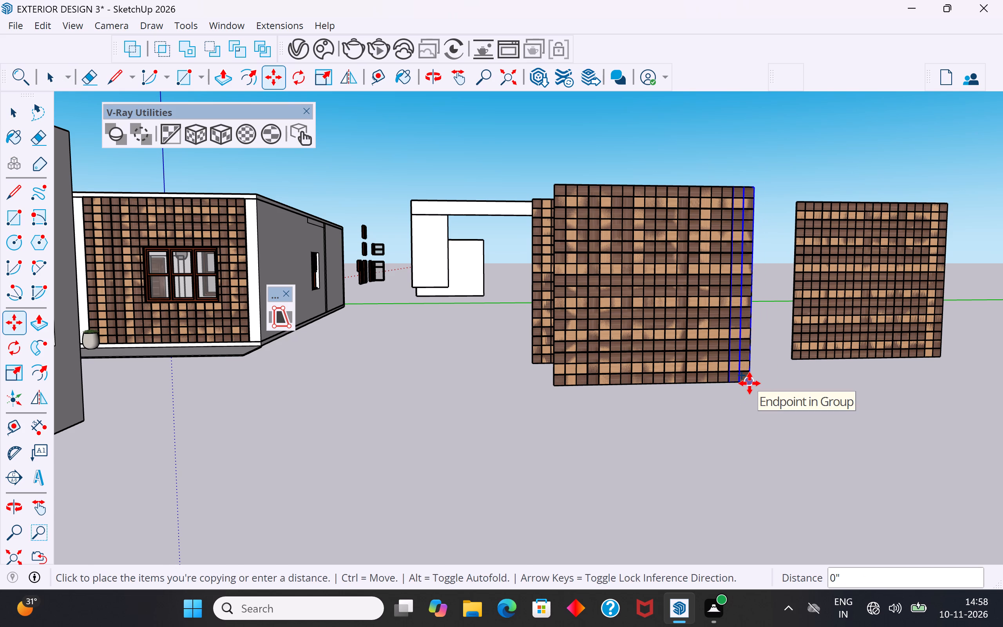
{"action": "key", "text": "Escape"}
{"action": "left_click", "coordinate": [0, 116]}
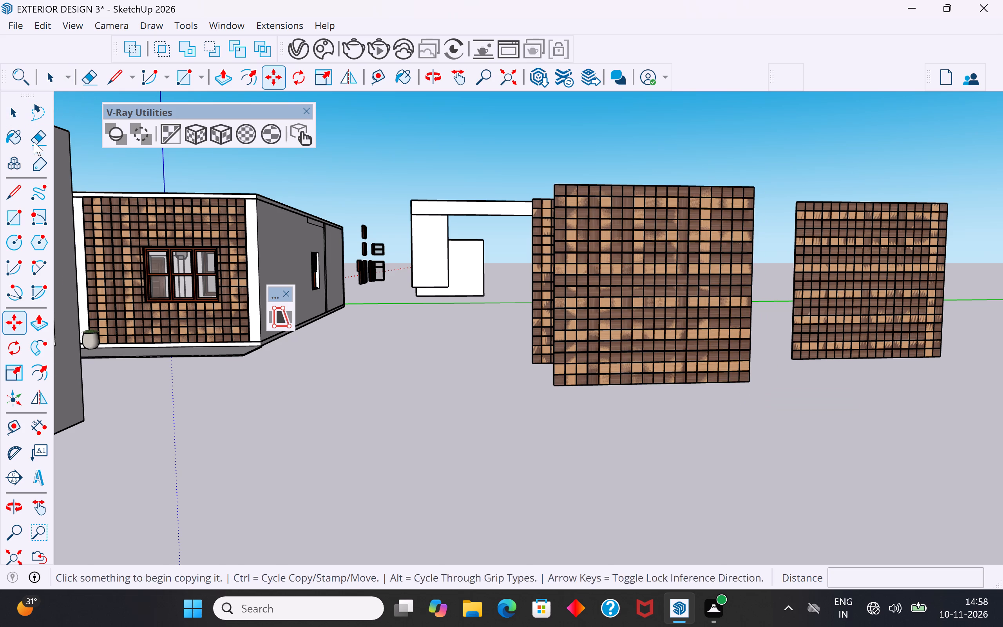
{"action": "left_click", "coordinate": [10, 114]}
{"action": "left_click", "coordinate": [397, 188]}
Move the outermost vertical strip of the exploded lattice copy about 36' 4" to the uncovered wall edge beside the window.
{"action": "middle_click", "coordinate": [755, 241]}
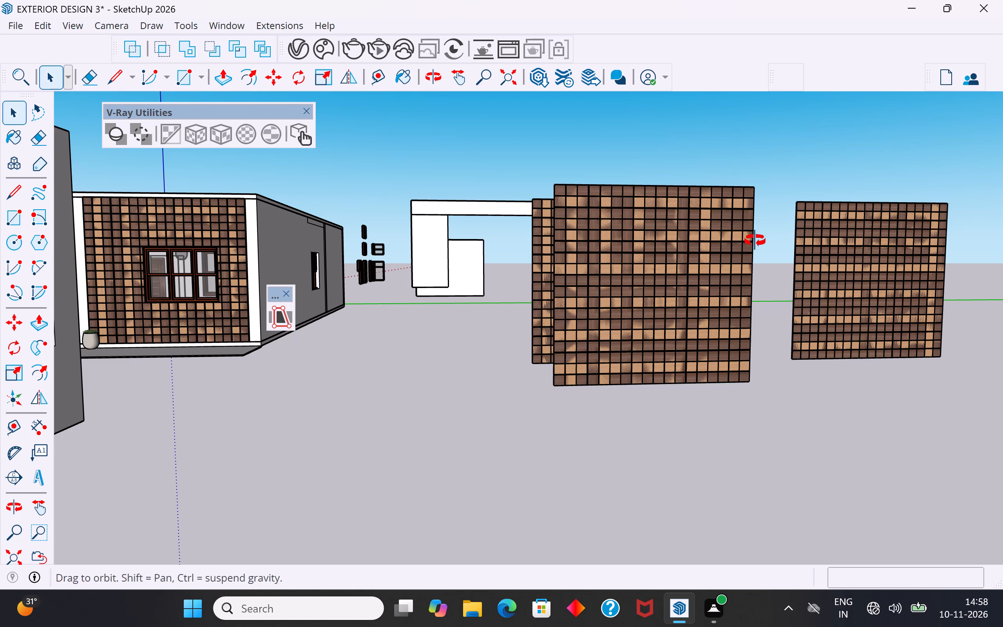
{"action": "scroll", "coordinate": [763, 343], "scroll_direction": "up", "scroll_amount": 7}
{"action": "left_click", "coordinate": [707, 443]}
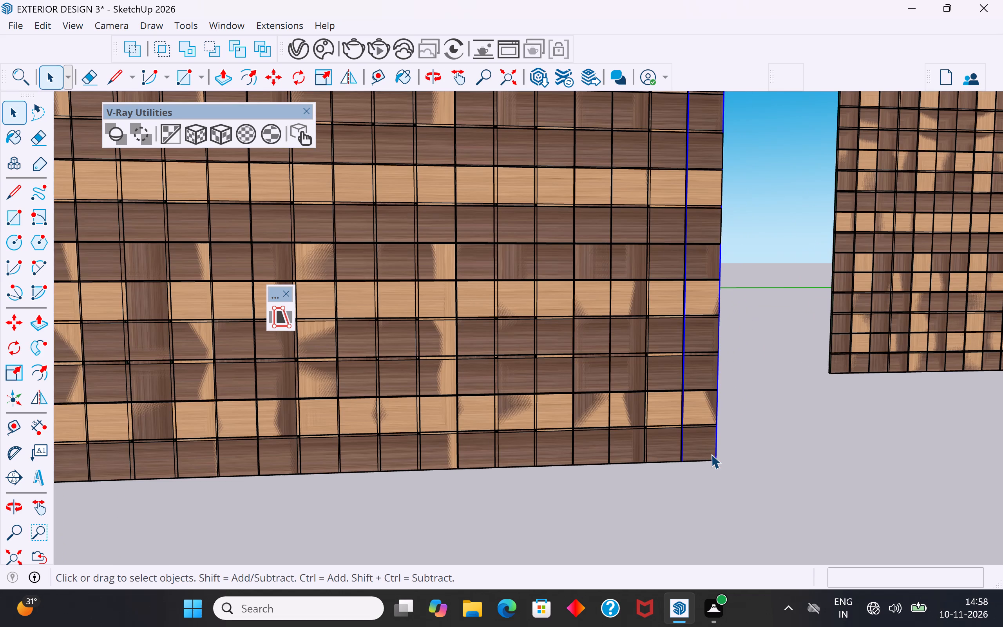
{"action": "key", "text": "m"}
{"action": "left_click", "coordinate": [721, 467]}
{"action": "scroll", "coordinate": [852, 482], "scroll_direction": "down", "scroll_amount": 6}
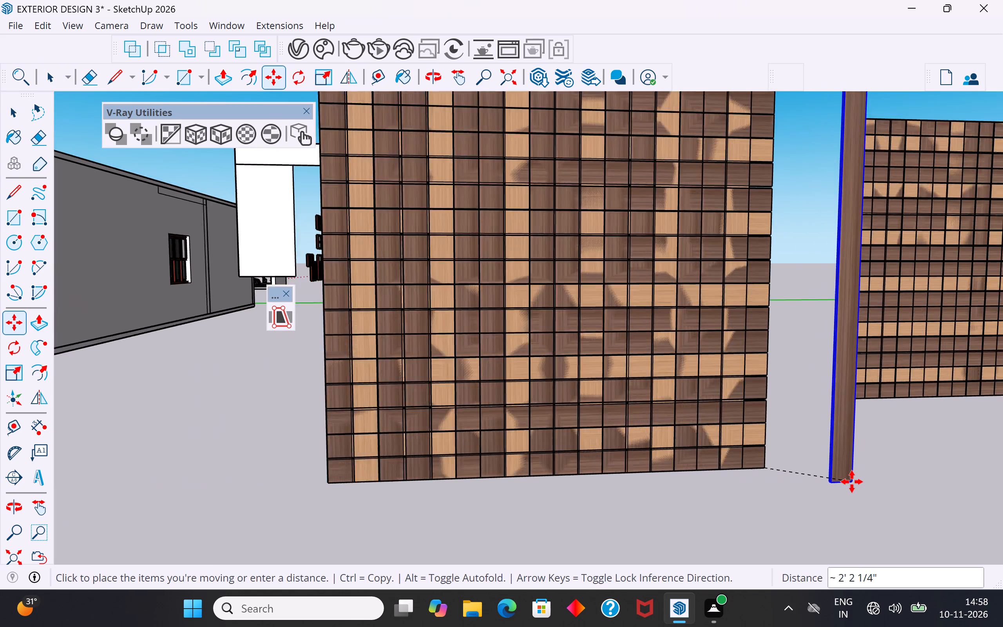
{"action": "scroll", "coordinate": [852, 482], "scroll_direction": "down", "scroll_amount": 9}
{"action": "scroll", "coordinate": [345, 410], "scroll_direction": "up", "scroll_amount": 9}
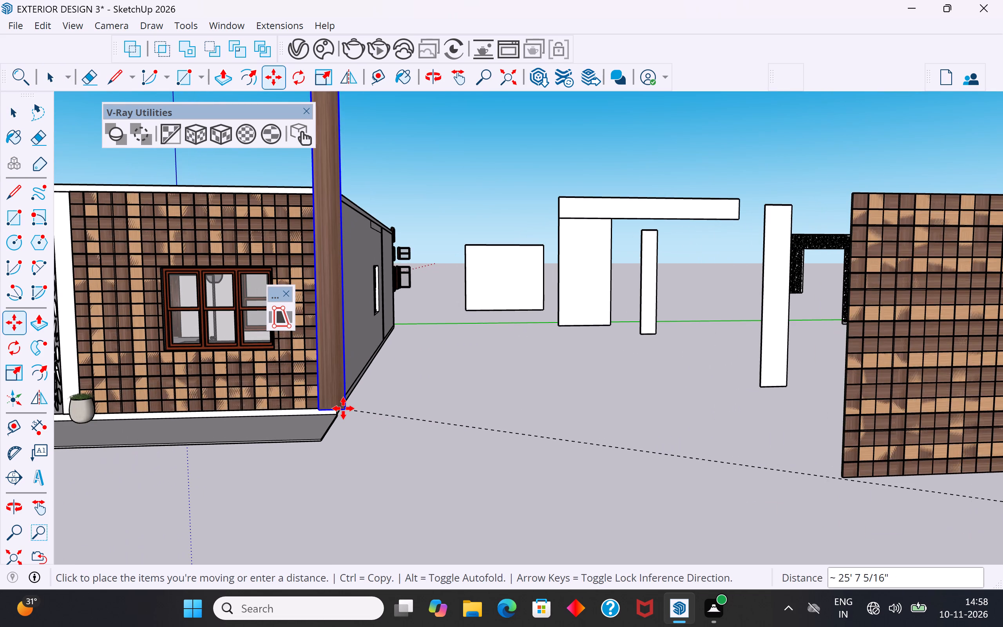
{"action": "middle_click_drag", "start_coordinate": [343, 408], "coordinate": [263, 449]}
{"action": "scroll", "coordinate": [398, 390], "scroll_direction": "up", "scroll_amount": 4}
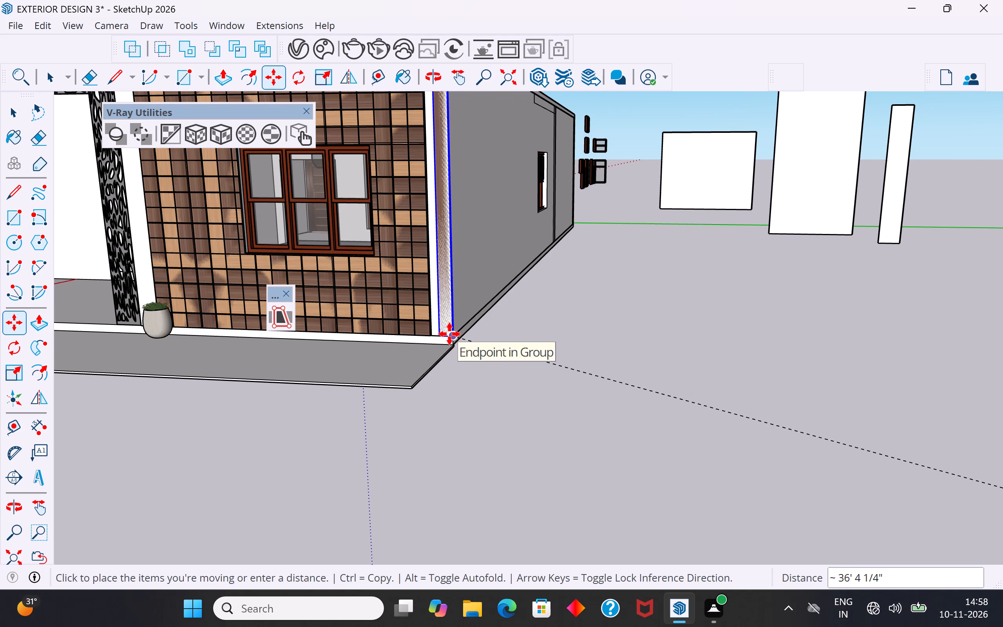
{"action": "left_click", "coordinate": [449, 334]}
Shift the wooden strip slightly at its lower outer corner to align it with the house wall's bottom corner.
{"action": "middle_click_drag", "start_coordinate": [551, 370], "coordinate": [597, 404]}
{"action": "scroll", "coordinate": [605, 358], "scroll_direction": "up", "scroll_amount": 3}
{"action": "middle_click_drag", "start_coordinate": [607, 355], "coordinate": [582, 421]}
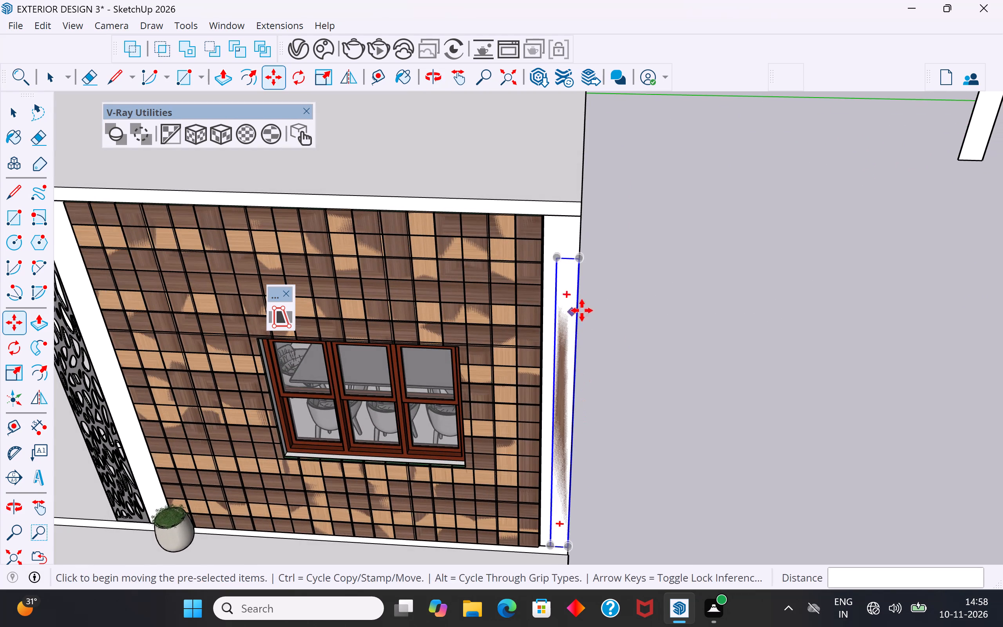
{"action": "middle_click_drag", "start_coordinate": [555, 337], "coordinate": [393, 347]}
{"action": "scroll", "coordinate": [438, 563], "scroll_direction": "up", "scroll_amount": 15}
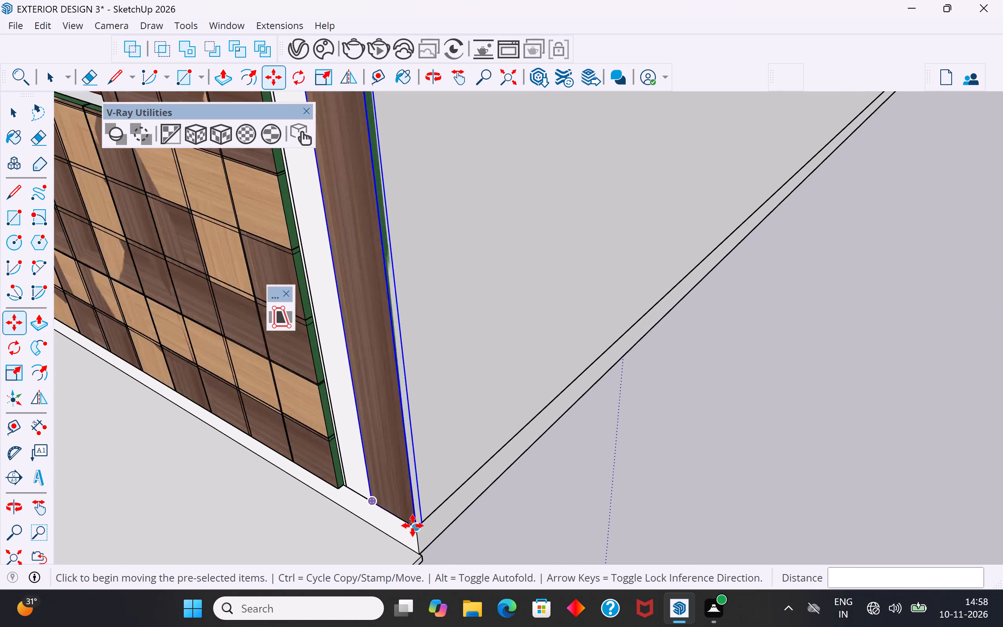
{"action": "scroll", "coordinate": [413, 526], "scroll_direction": "up", "scroll_amount": 3}
{"action": "left_click", "coordinate": [428, 524]}
{"action": "left_click", "coordinate": [419, 529]}
Move the strip about 3 13/16" along the wall toward the edge of the lattice panel.
{"action": "scroll", "coordinate": [531, 531], "scroll_direction": "down", "scroll_amount": 3}
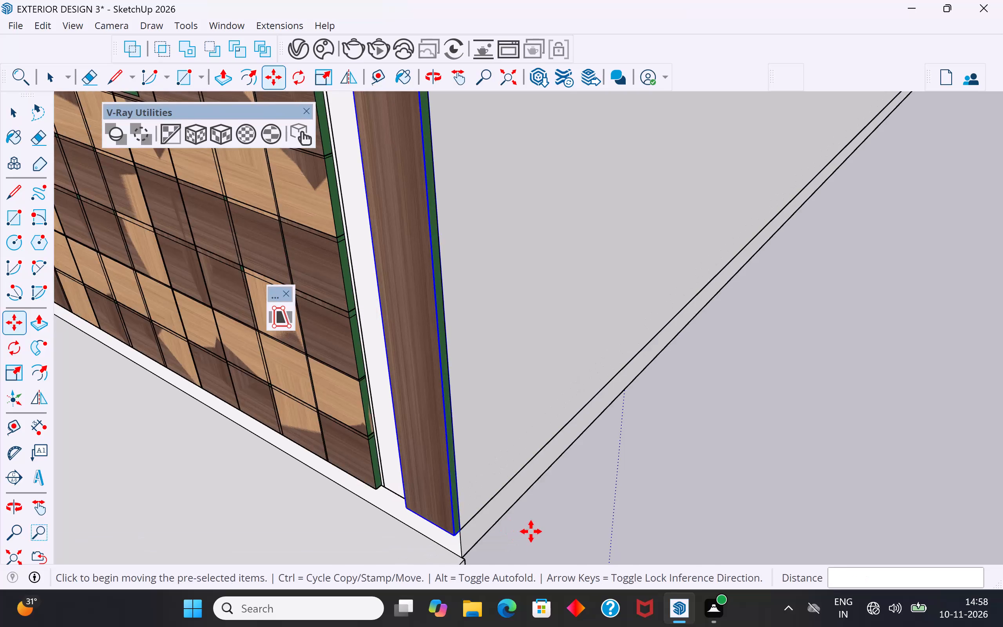
{"action": "scroll", "coordinate": [531, 531], "scroll_direction": "down", "scroll_amount": 7}
{"action": "middle_click_drag", "start_coordinate": [547, 533], "coordinate": [722, 427]}
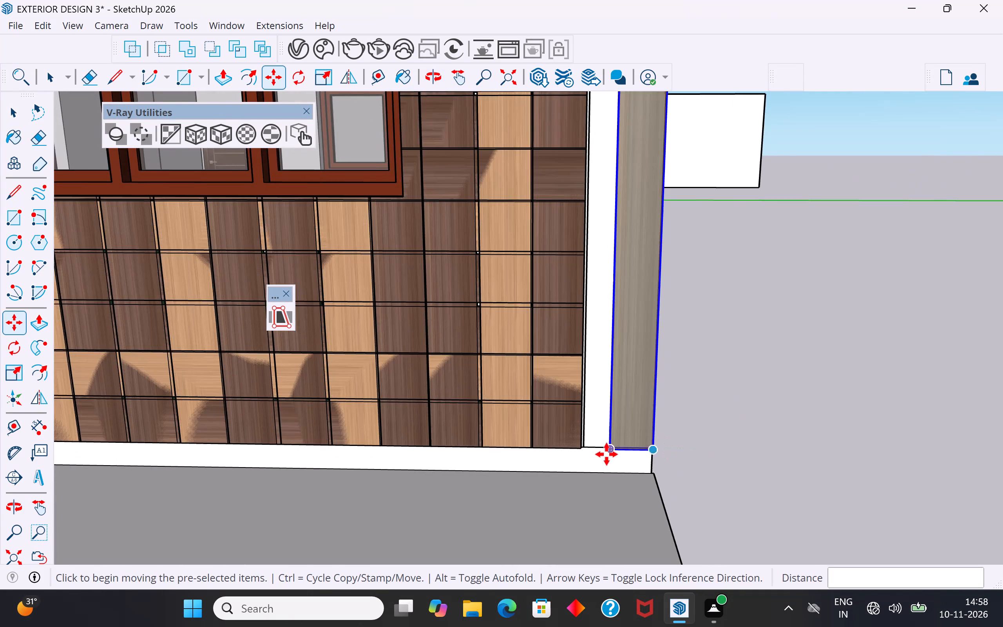
{"action": "scroll", "coordinate": [605, 454], "scroll_direction": "up", "scroll_amount": 2}
{"action": "left_click", "coordinate": [606, 453]}
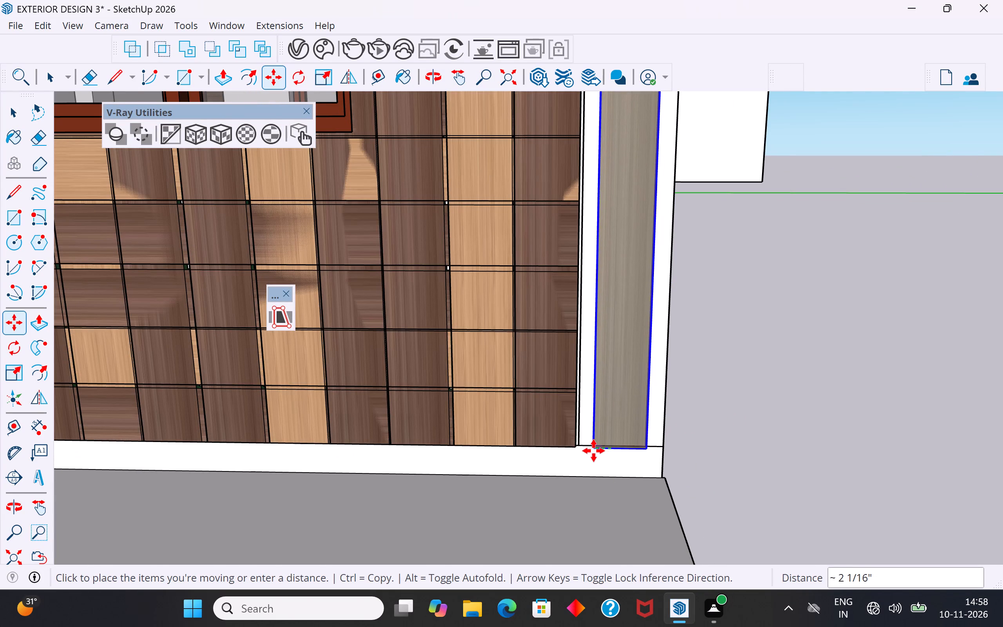
{"action": "left_click", "coordinate": [584, 449]}
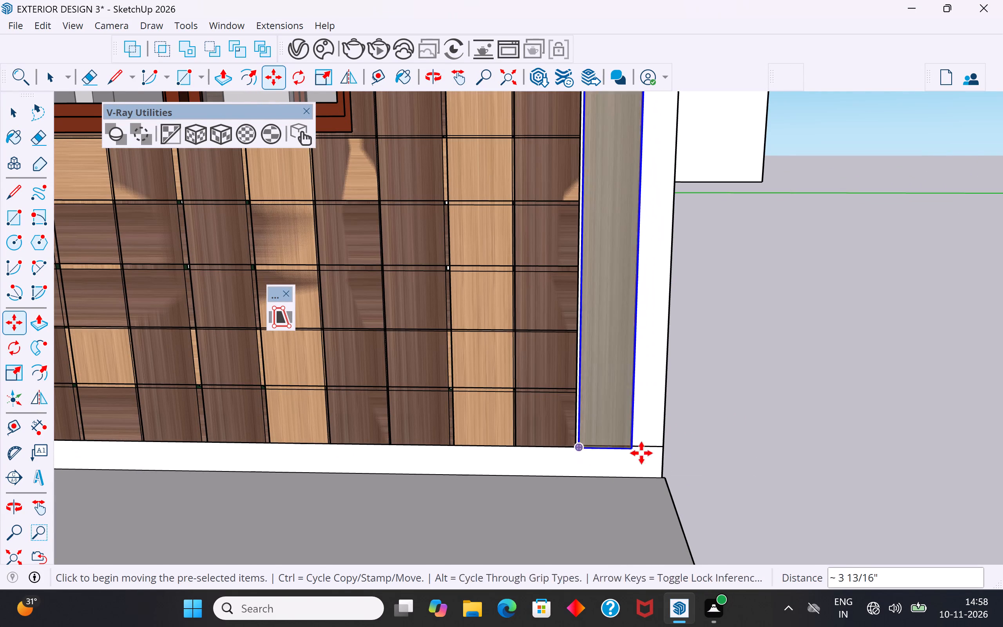
Move the strip by its lower outer corner so it stands proud of the white wall face.
{"action": "scroll", "coordinate": [672, 460], "scroll_direction": "down", "scroll_amount": 10}
{"action": "scroll", "coordinate": [671, 459], "scroll_direction": "up", "scroll_amount": 10}
{"action": "scroll", "coordinate": [623, 448], "scroll_direction": "up", "scroll_amount": 3}
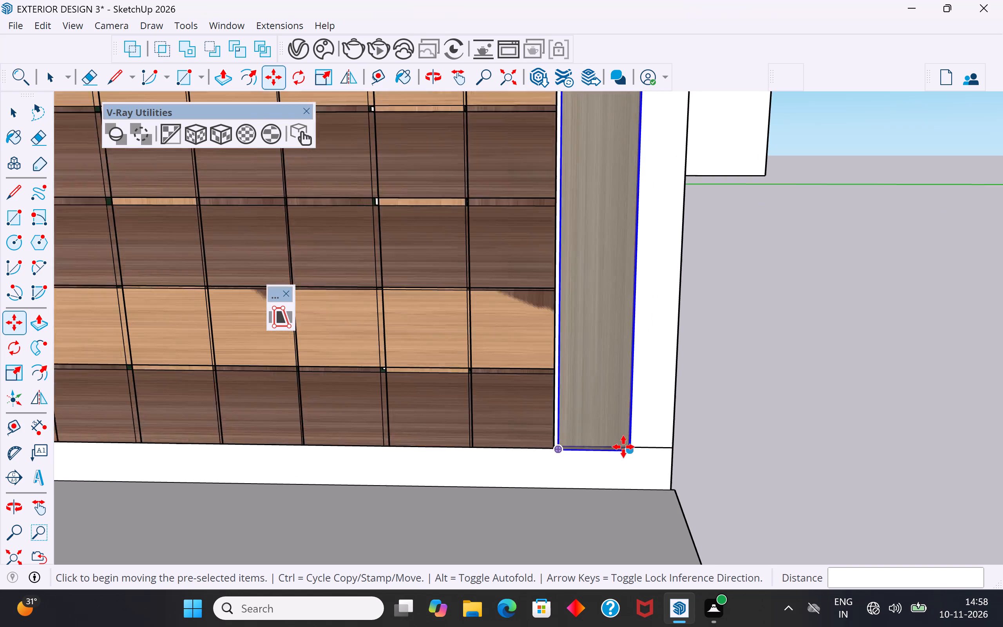
{"action": "left_click", "coordinate": [637, 449]}
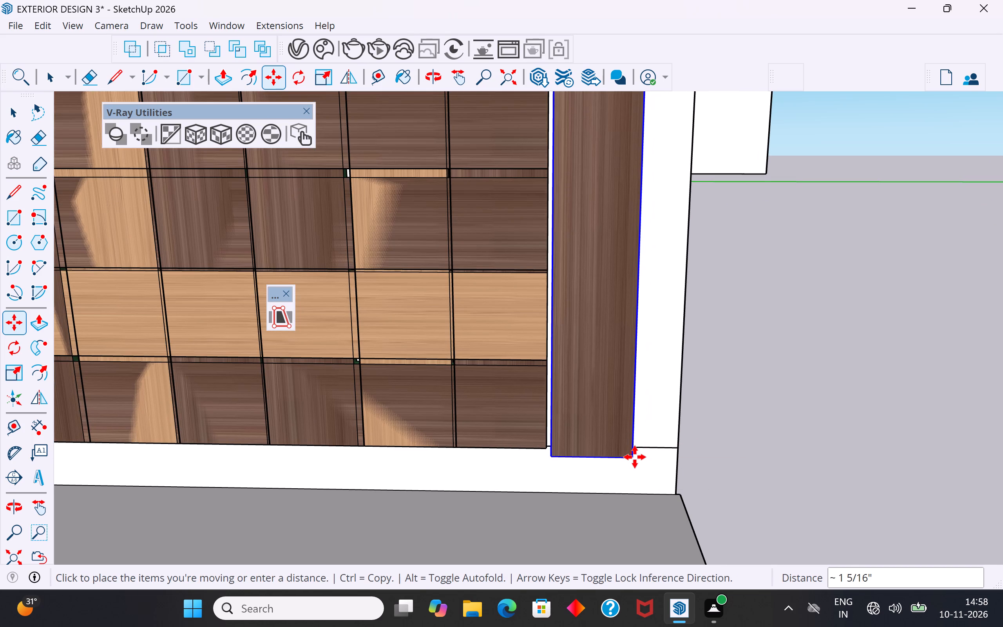
{"action": "left_click", "coordinate": [634, 452]}
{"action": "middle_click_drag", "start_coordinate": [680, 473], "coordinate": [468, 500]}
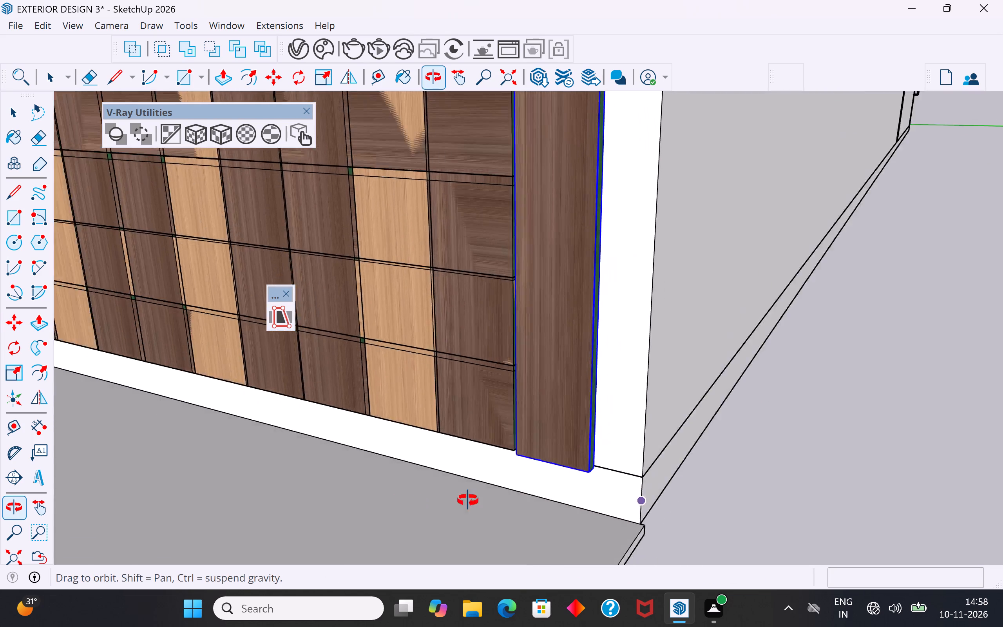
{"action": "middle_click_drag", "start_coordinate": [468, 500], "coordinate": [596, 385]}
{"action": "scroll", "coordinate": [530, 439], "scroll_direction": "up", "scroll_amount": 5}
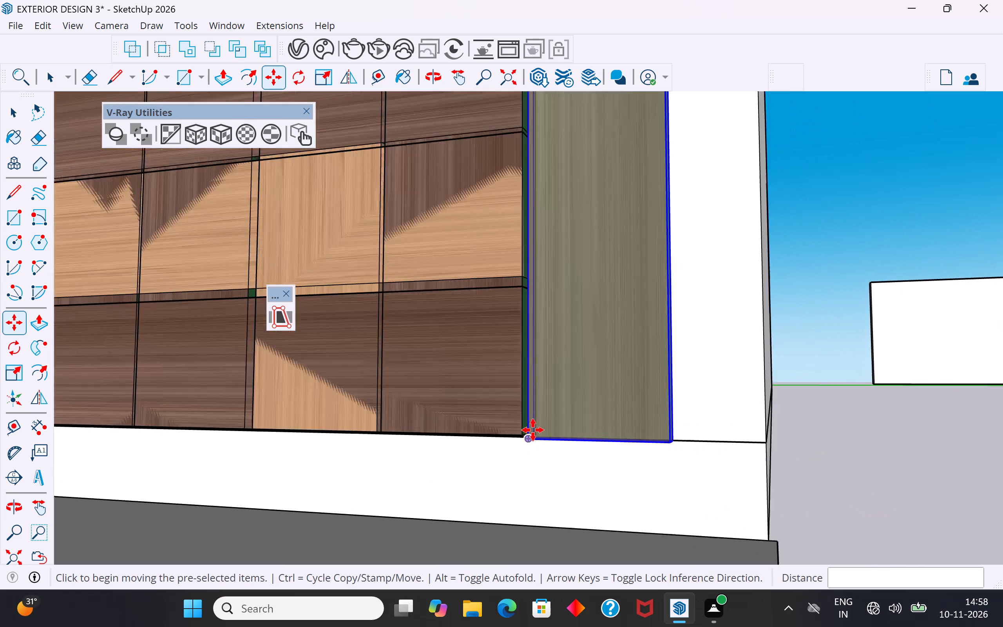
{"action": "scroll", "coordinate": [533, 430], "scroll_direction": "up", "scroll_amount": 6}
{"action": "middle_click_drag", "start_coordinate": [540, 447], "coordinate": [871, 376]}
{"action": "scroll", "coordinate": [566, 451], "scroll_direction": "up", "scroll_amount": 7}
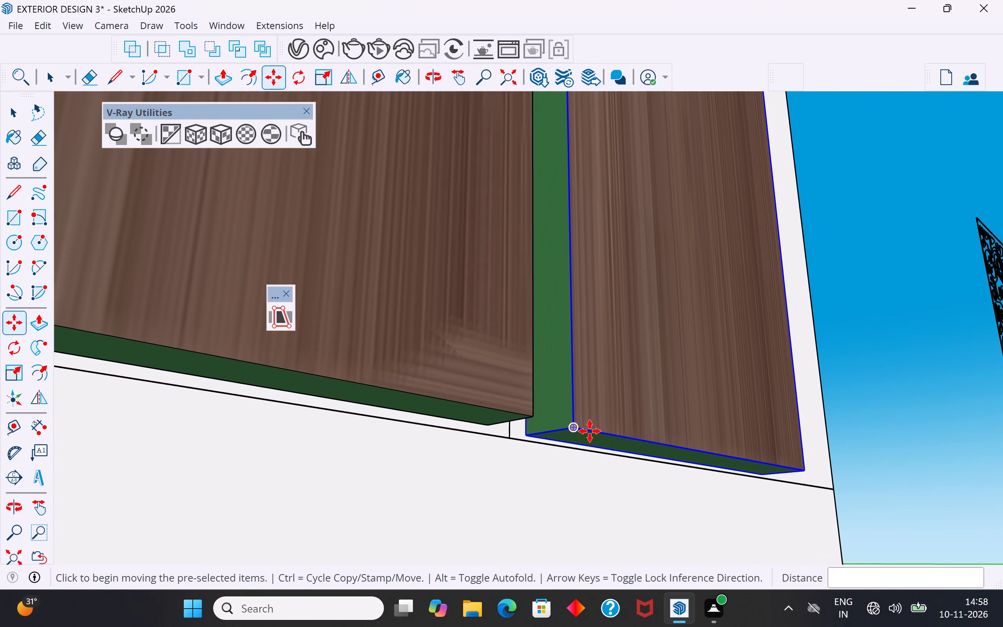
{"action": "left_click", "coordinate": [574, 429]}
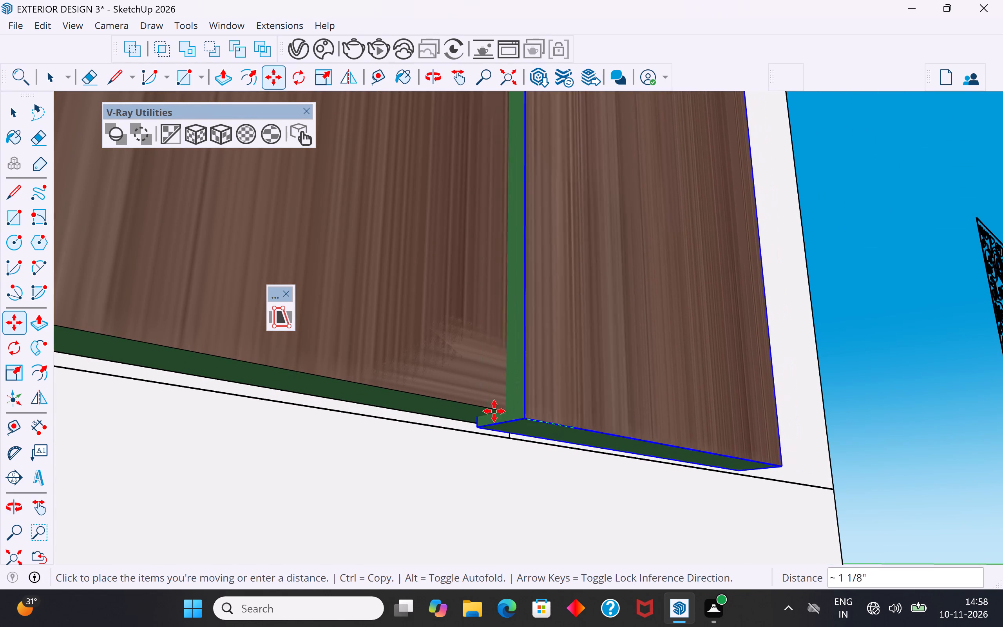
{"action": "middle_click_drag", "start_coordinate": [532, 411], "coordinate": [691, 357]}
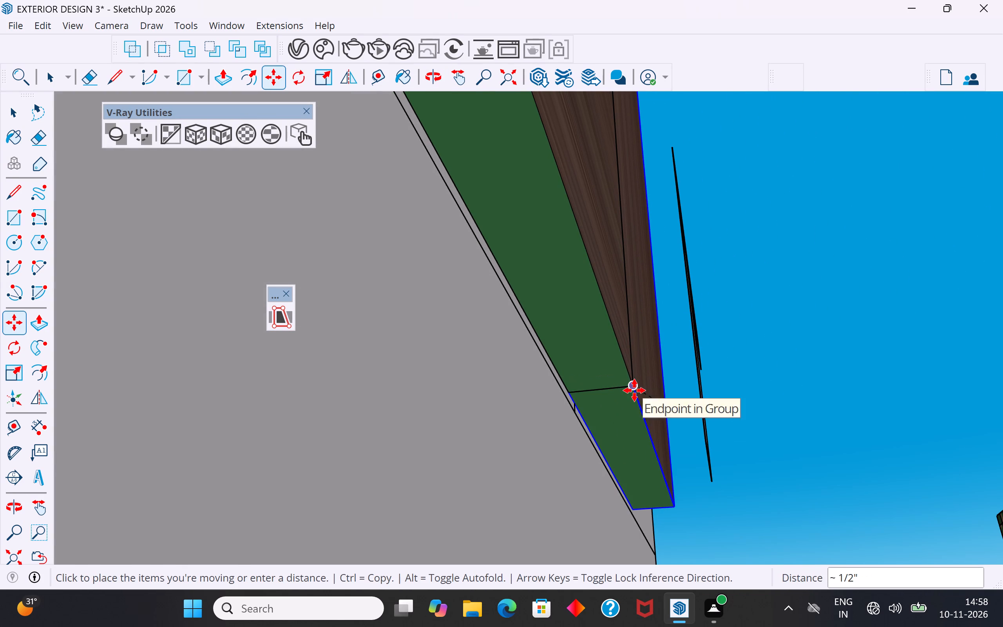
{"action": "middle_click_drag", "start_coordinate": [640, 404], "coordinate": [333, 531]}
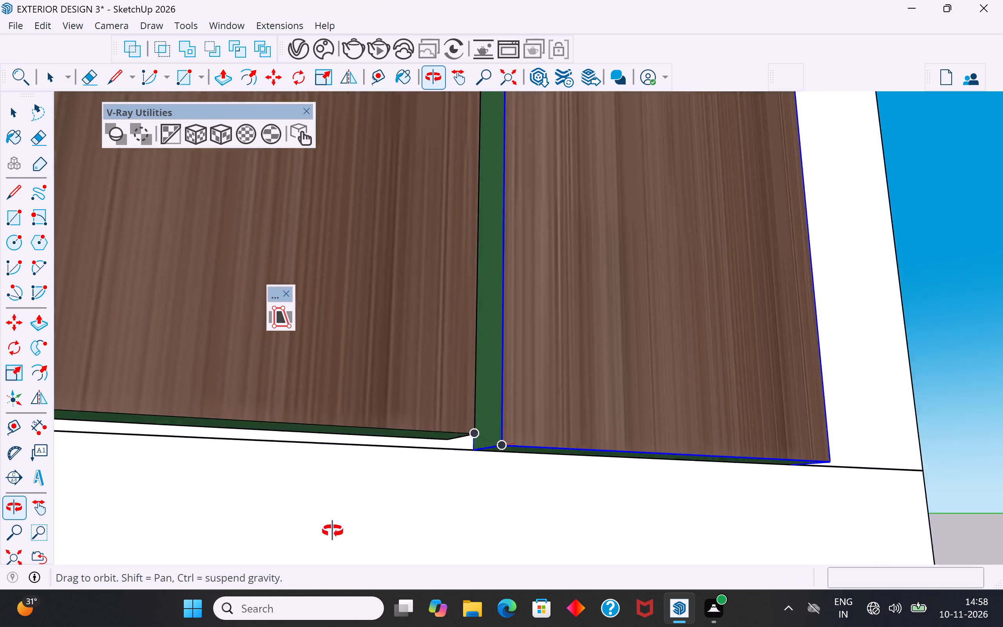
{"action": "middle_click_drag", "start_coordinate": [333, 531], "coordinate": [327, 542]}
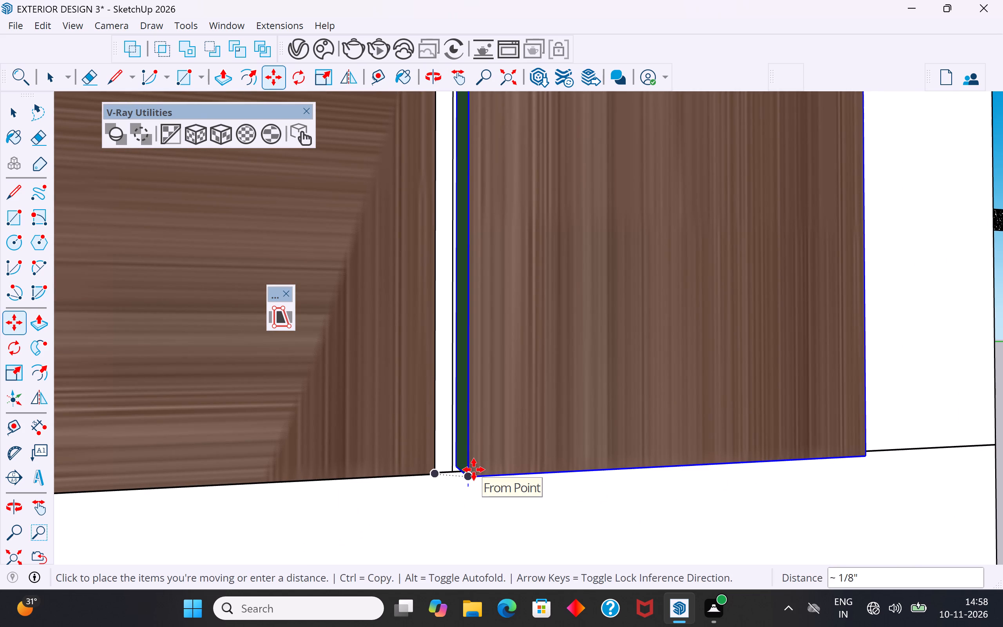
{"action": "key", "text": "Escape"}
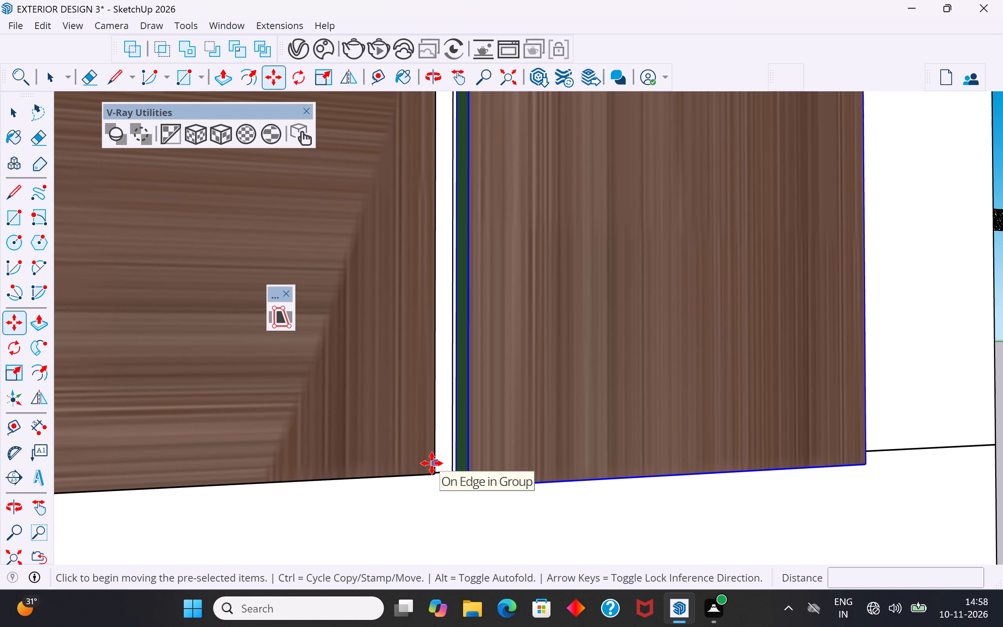
Undo the last three moves of the wooden strip beside the window wall's lattice panel and clear the selection.
{"action": "key", "text": "ctrl+z"}
{"action": "key", "text": "ctrl+z"}
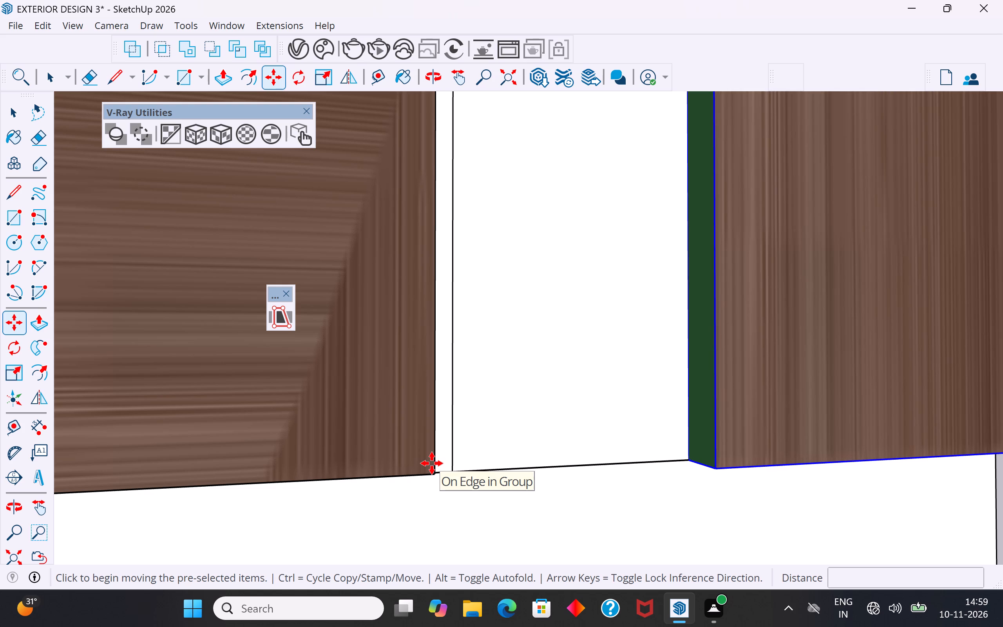
{"action": "key", "text": "ctrl+z"}
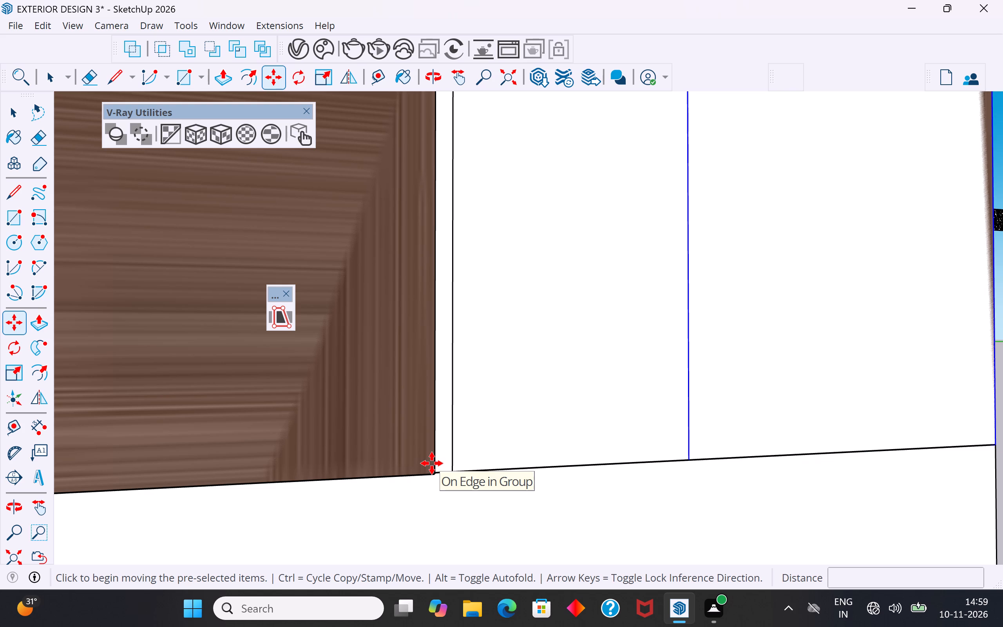
{"action": "scroll", "coordinate": [435, 440], "scroll_direction": "down", "scroll_amount": 20}
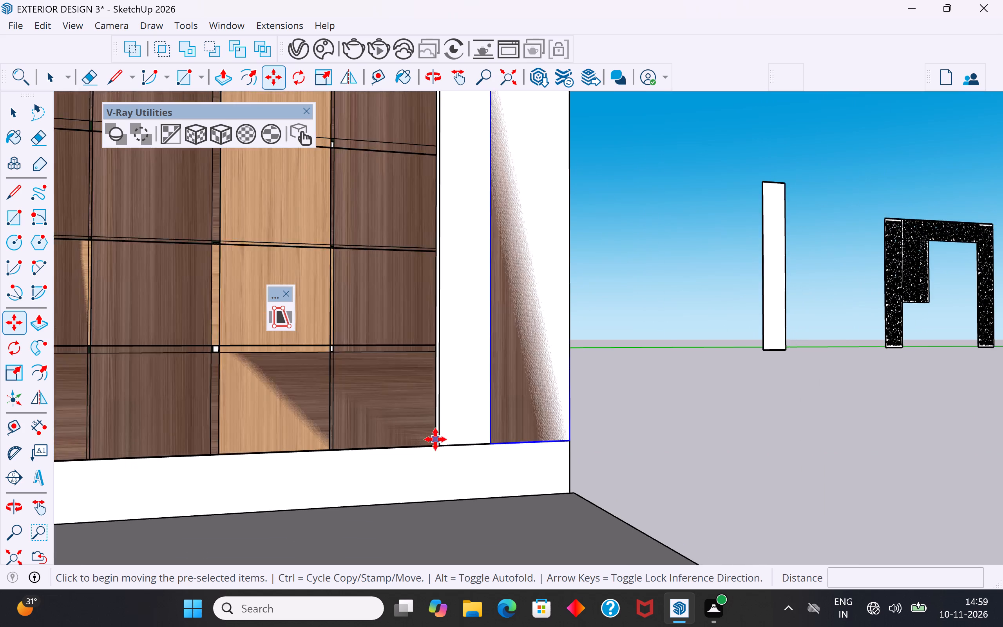
{"action": "left_click", "coordinate": [18, 113]}
{"action": "left_click", "coordinate": [665, 360]}
{"action": "scroll", "coordinate": [730, 317], "scroll_direction": "down", "scroll_amount": 6}
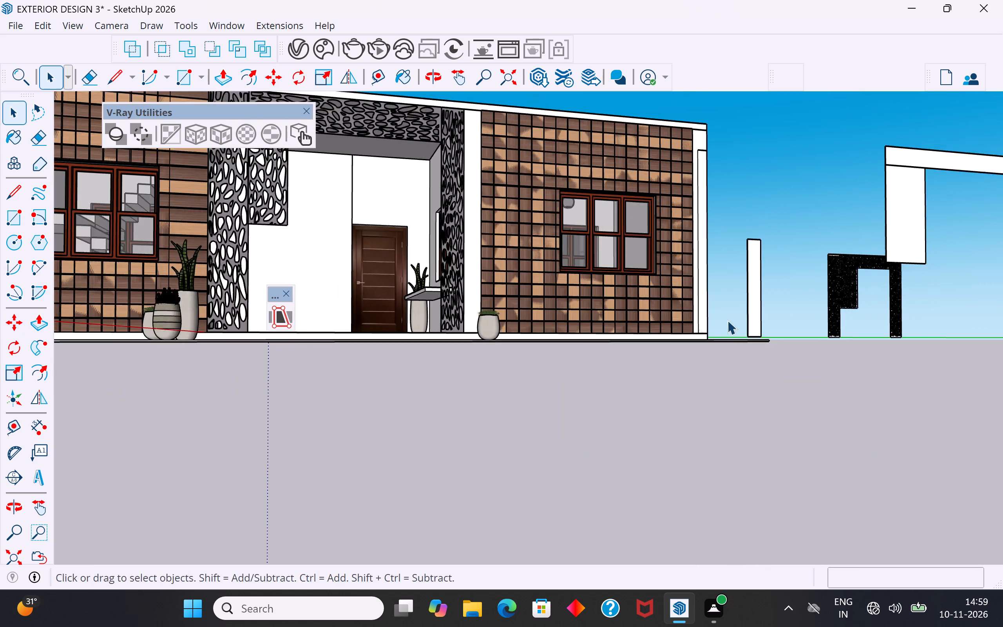
Move the strip about 13/16" by its back lower corner to the house wall's corner so it stands proud of the wall face.
{"action": "middle_click_drag", "start_coordinate": [720, 326], "coordinate": [302, 482]}
{"action": "scroll", "coordinate": [302, 335], "scroll_direction": "up", "scroll_amount": 14}
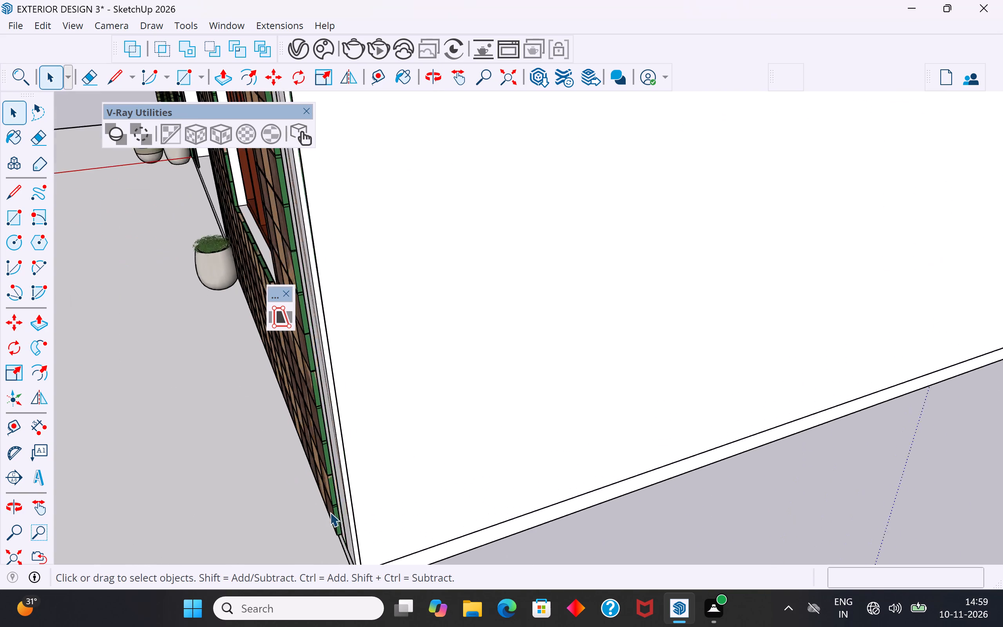
{"action": "scroll", "coordinate": [330, 512], "scroll_direction": "up", "scroll_amount": 3}
{"action": "scroll", "coordinate": [438, 321], "scroll_direction": "down", "scroll_amount": 4}
{"action": "middle_click_drag", "start_coordinate": [399, 411], "coordinate": [530, 353]}
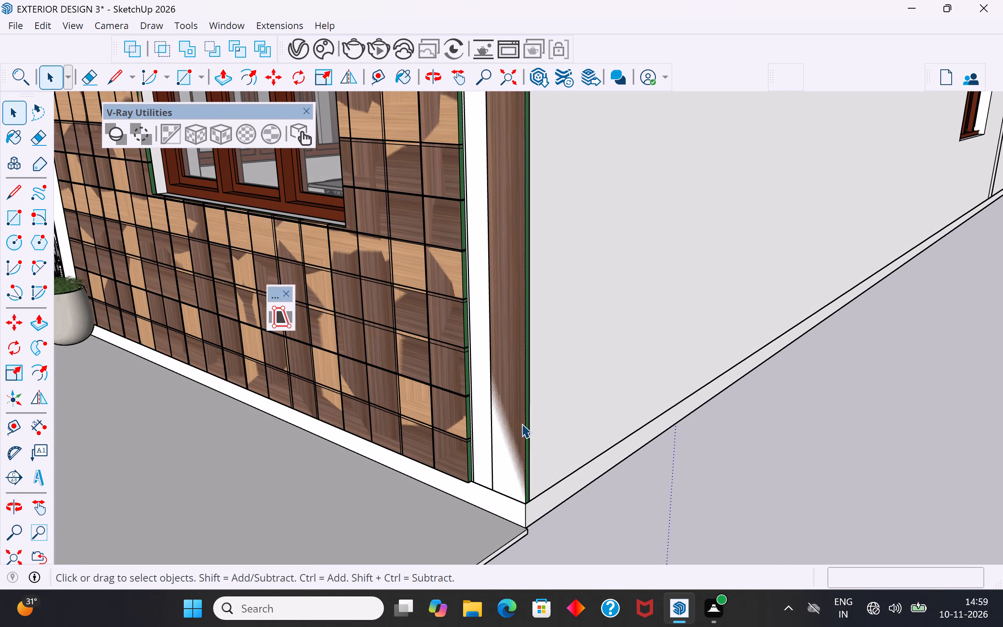
{"action": "left_click", "coordinate": [521, 424]}
{"action": "middle_click_drag", "start_coordinate": [539, 496], "coordinate": [501, 471]}
{"action": "scroll", "coordinate": [492, 469], "scroll_direction": "up", "scroll_amount": 14}
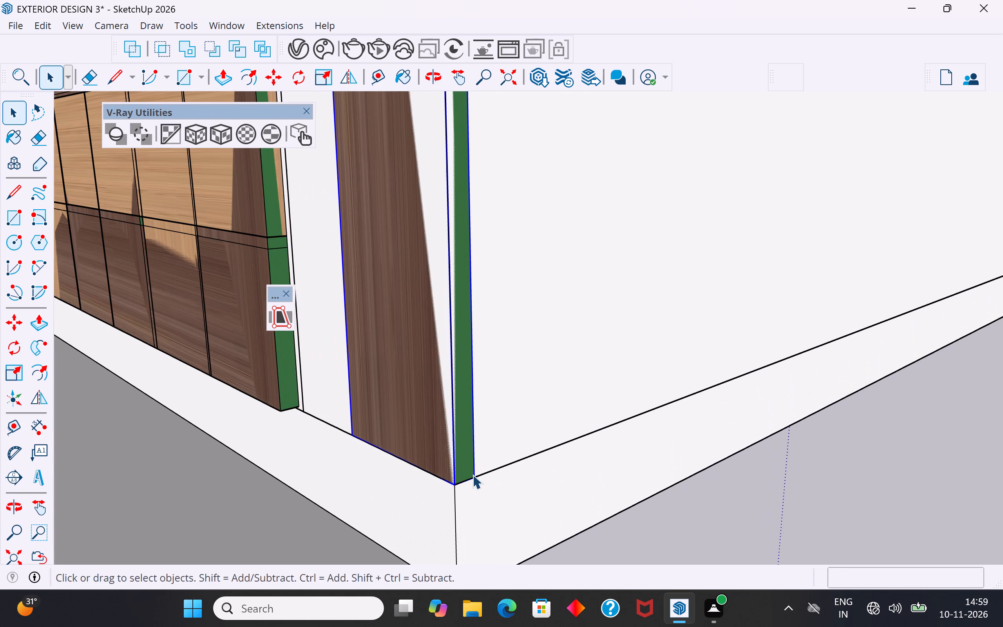
{"action": "key", "text": "m"}
{"action": "left_click", "coordinate": [474, 478]}
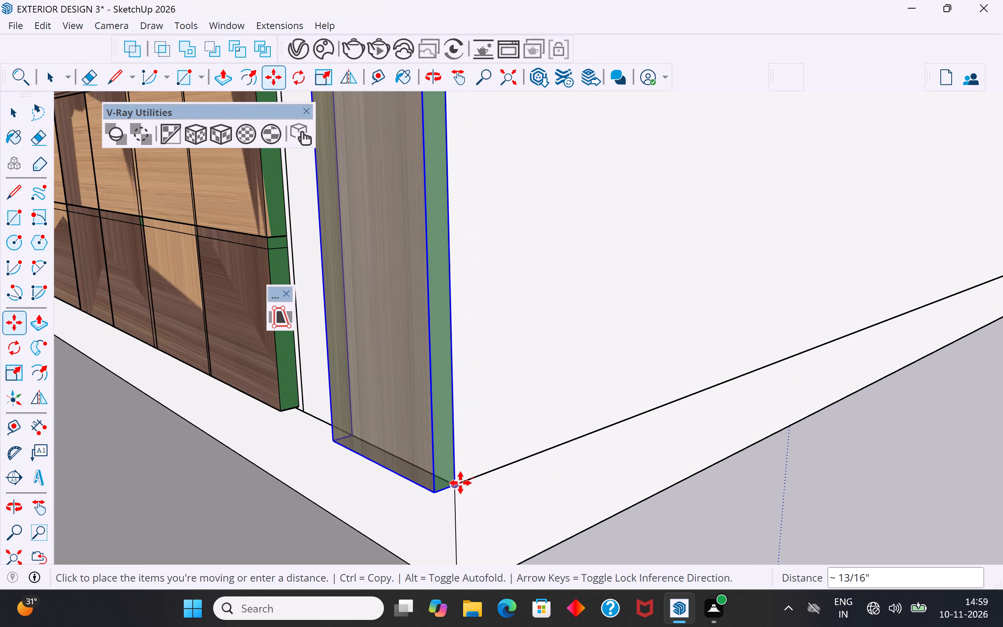
{"action": "left_click", "coordinate": [460, 483]}
{"action": "scroll", "coordinate": [614, 500], "scroll_direction": "down", "scroll_amount": 12}
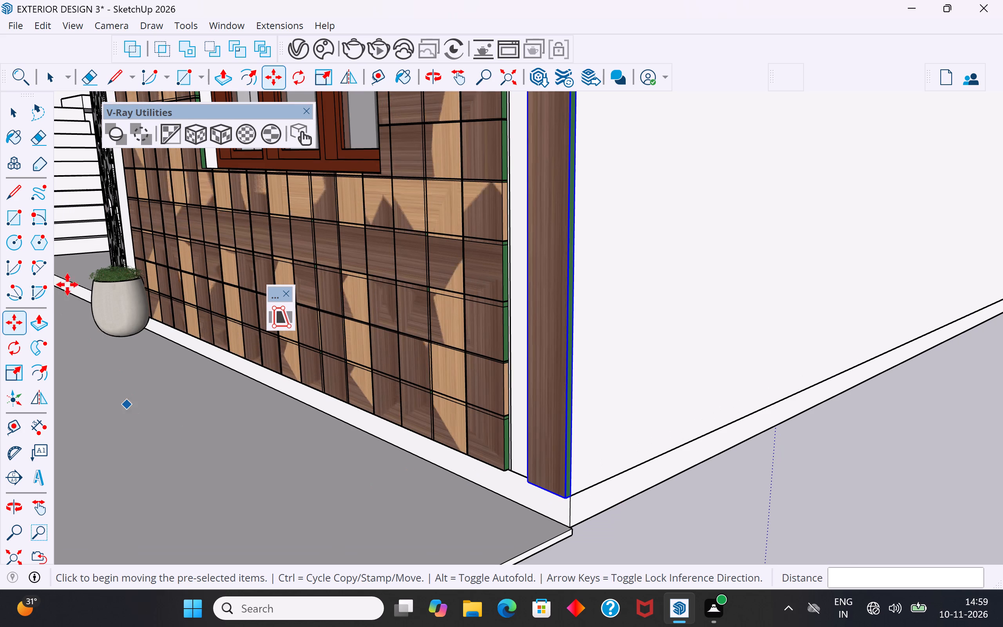
{"action": "left_click", "coordinate": [13, 112]}
{"action": "left_click", "coordinate": [152, 504]}
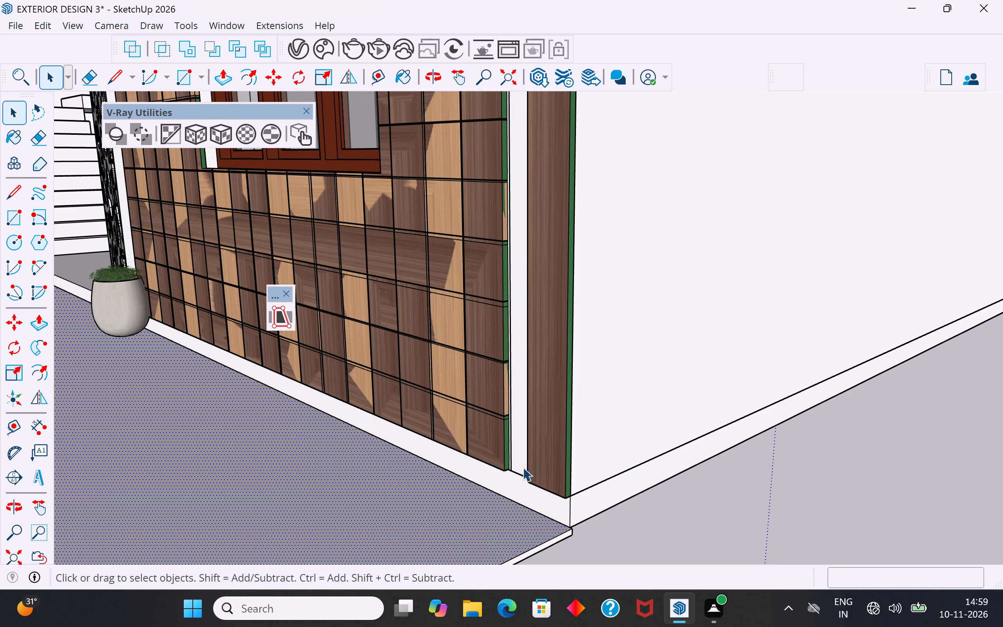
Move the strip about 3 7/8" along the wall until it sits just beside the lattice panel's edge.
{"action": "scroll", "coordinate": [576, 497], "scroll_direction": "up", "scroll_amount": 4}
{"action": "middle_click_drag", "start_coordinate": [568, 498], "coordinate": [956, 393]}
{"action": "scroll", "coordinate": [654, 455], "scroll_direction": "up", "scroll_amount": 3}
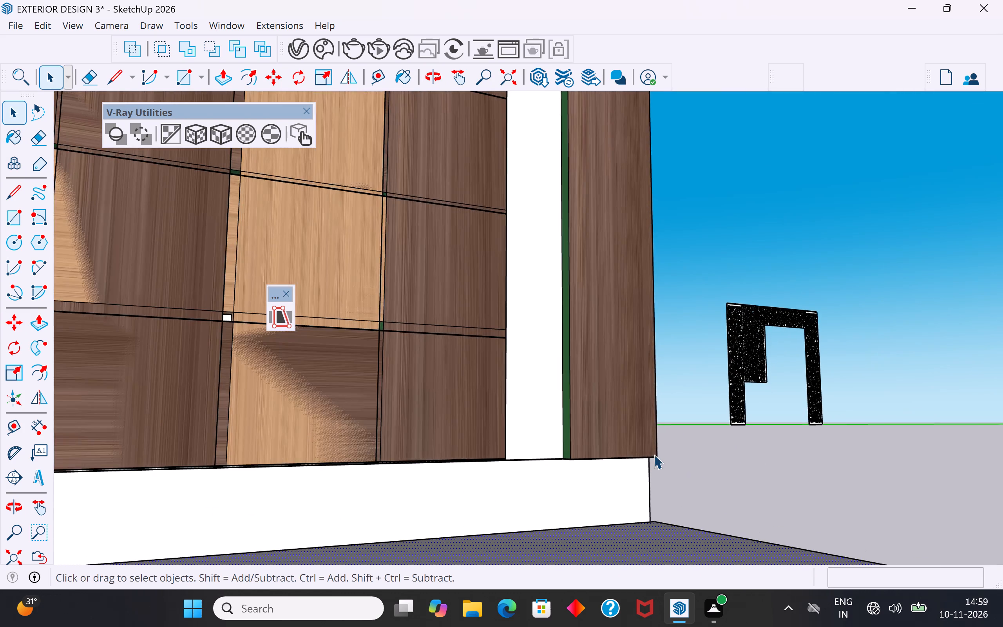
{"action": "middle_click_drag", "start_coordinate": [635, 459], "coordinate": [509, 546]}
{"action": "left_click", "coordinate": [565, 451]}
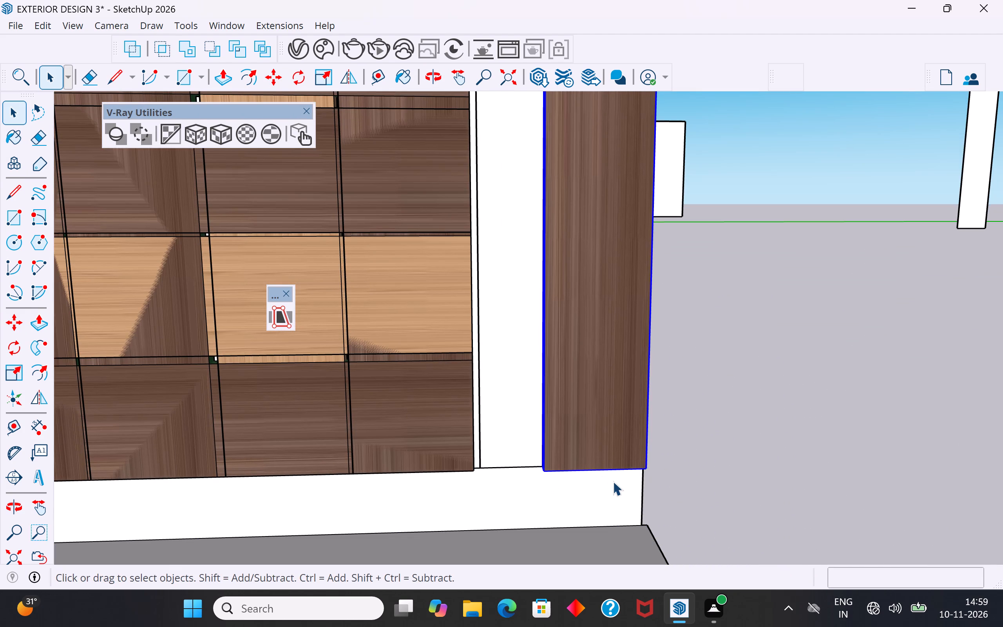
{"action": "key", "text": "m"}
{"action": "left_click", "coordinate": [651, 473]}
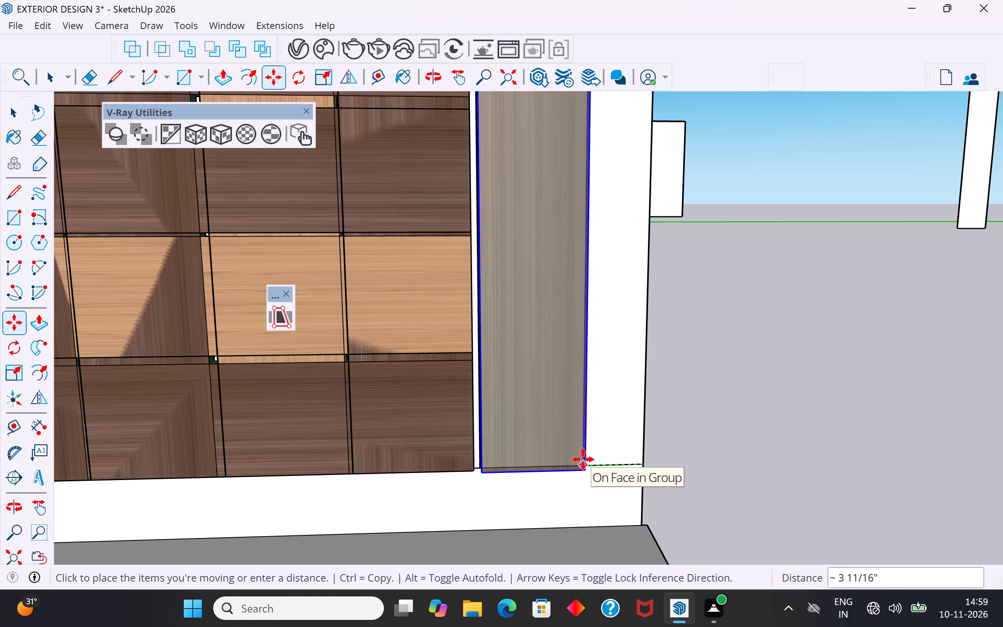
{"action": "left_click", "coordinate": [581, 459]}
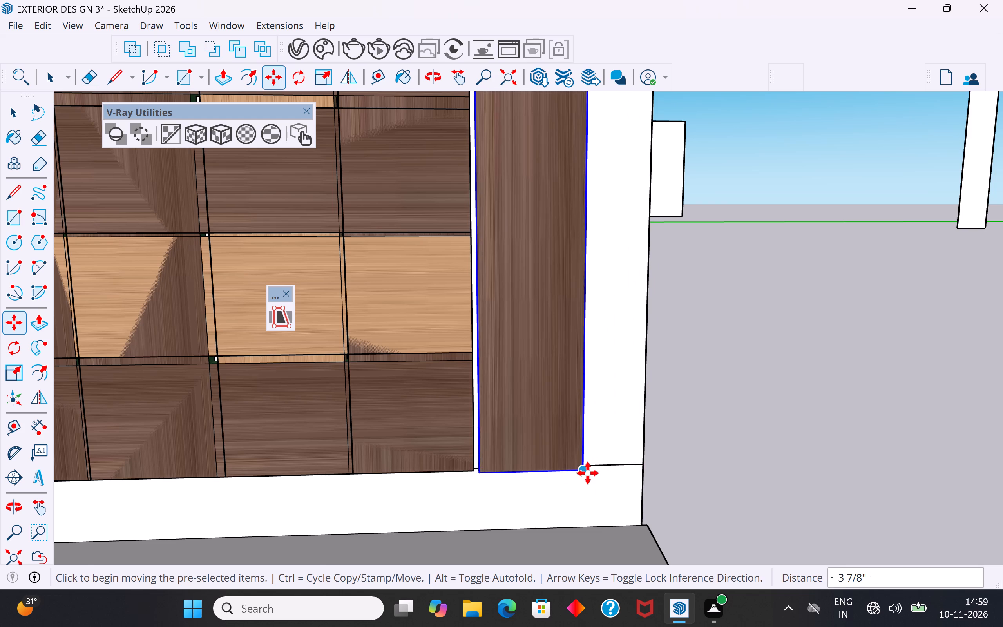
Copy the strip about 6 5/8" along the wall toward the house corner, leaving a narrow gap between the two strips.
{"action": "key", "text": "m"}
{"action": "left_click", "coordinate": [586, 472], "text": "ctrl"}
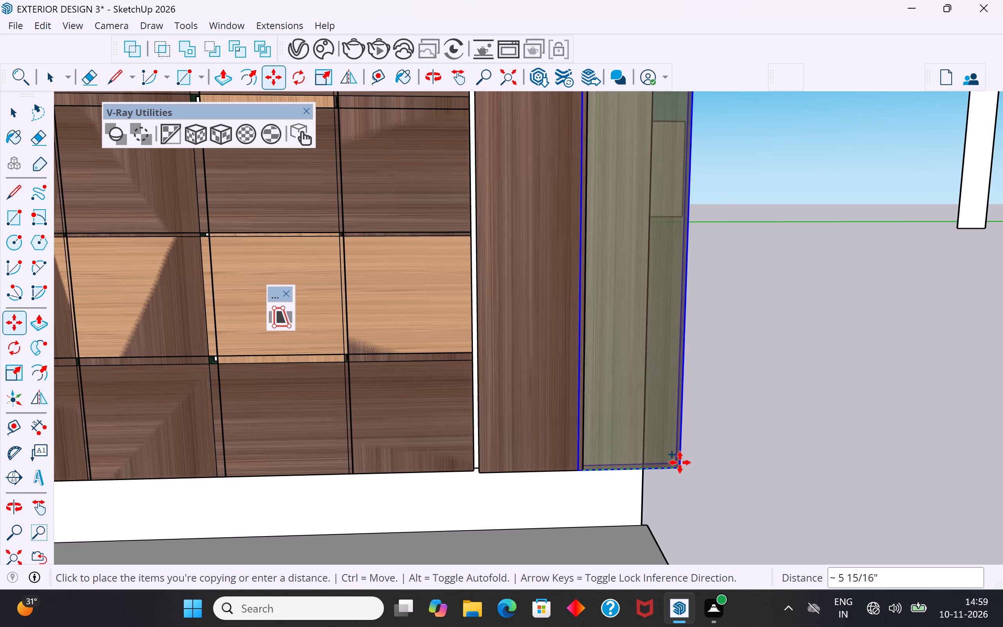
{"action": "left_click", "coordinate": [691, 463]}
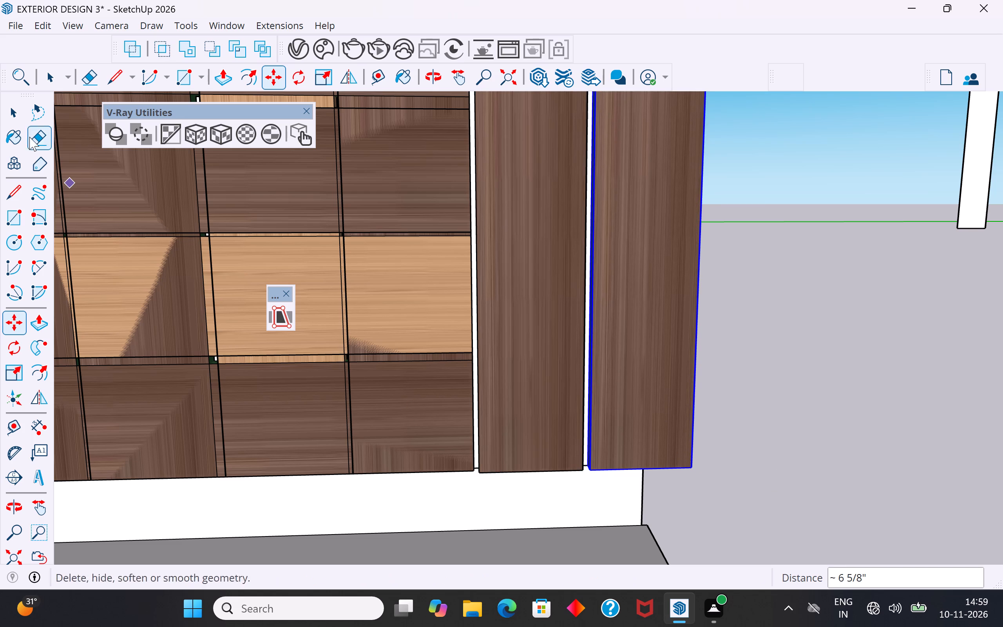
{"action": "left_click", "coordinate": [16, 114]}
Scale the copied strip's width along the green axis to about 0.55, bringing its outer edge in to the house corner.
{"action": "scroll", "coordinate": [581, 533], "scroll_direction": "down", "scroll_amount": 11}
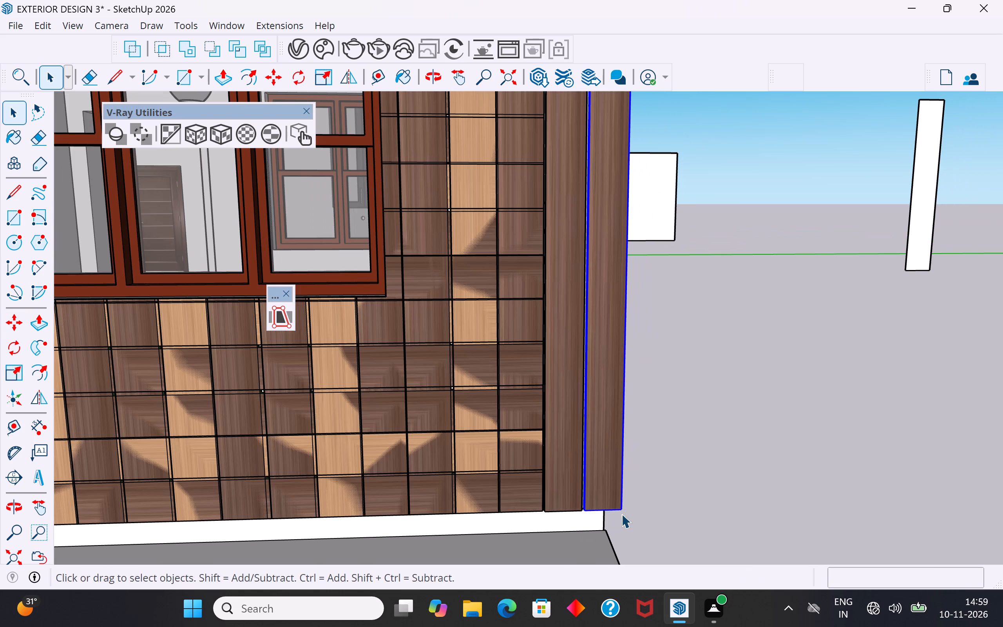
{"action": "key", "text": "s"}
{"action": "scroll", "coordinate": [540, 462], "scroll_direction": "down", "scroll_amount": 3}
{"action": "middle_click_drag", "start_coordinate": [668, 318], "coordinate": [359, 493]}
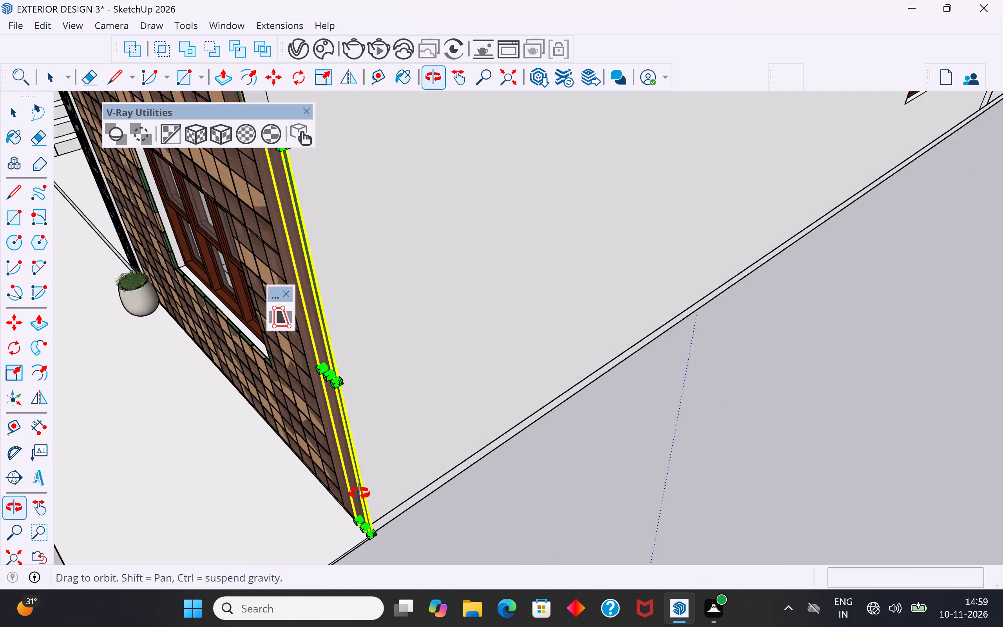
{"action": "middle_click_drag", "start_coordinate": [359, 493], "coordinate": [322, 504]}
{"action": "scroll", "coordinate": [304, 364], "scroll_direction": "up", "scroll_amount": 5}
{"action": "middle_click_drag", "start_coordinate": [288, 375], "coordinate": [532, 298]}
{"action": "scroll", "coordinate": [583, 270], "scroll_direction": "up", "scroll_amount": 5}
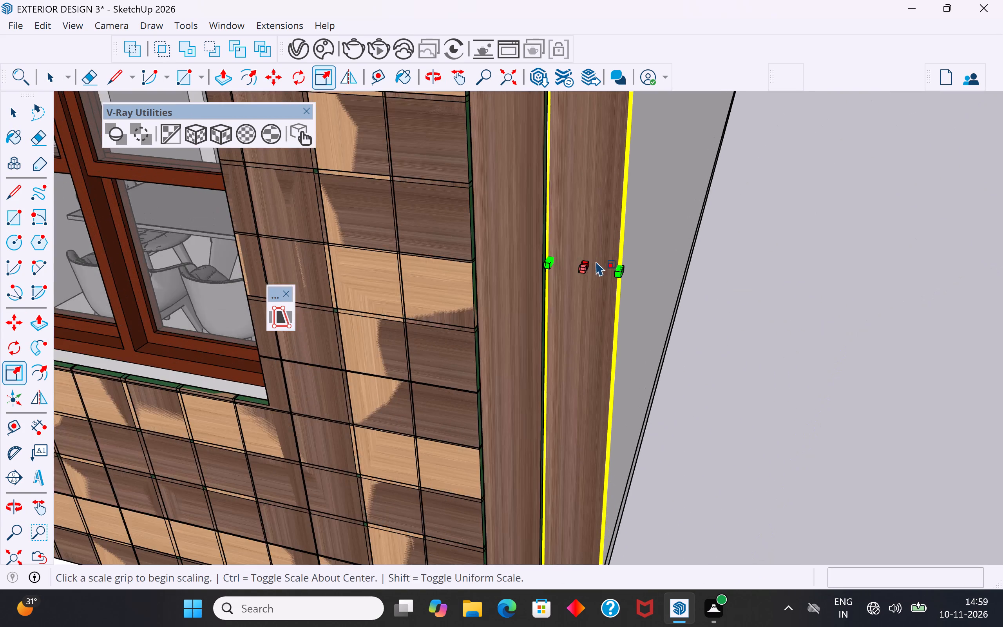
{"action": "scroll", "coordinate": [596, 261], "scroll_direction": "up", "scroll_amount": 3}
{"action": "scroll", "coordinate": [628, 271], "scroll_direction": "up", "scroll_amount": 15}
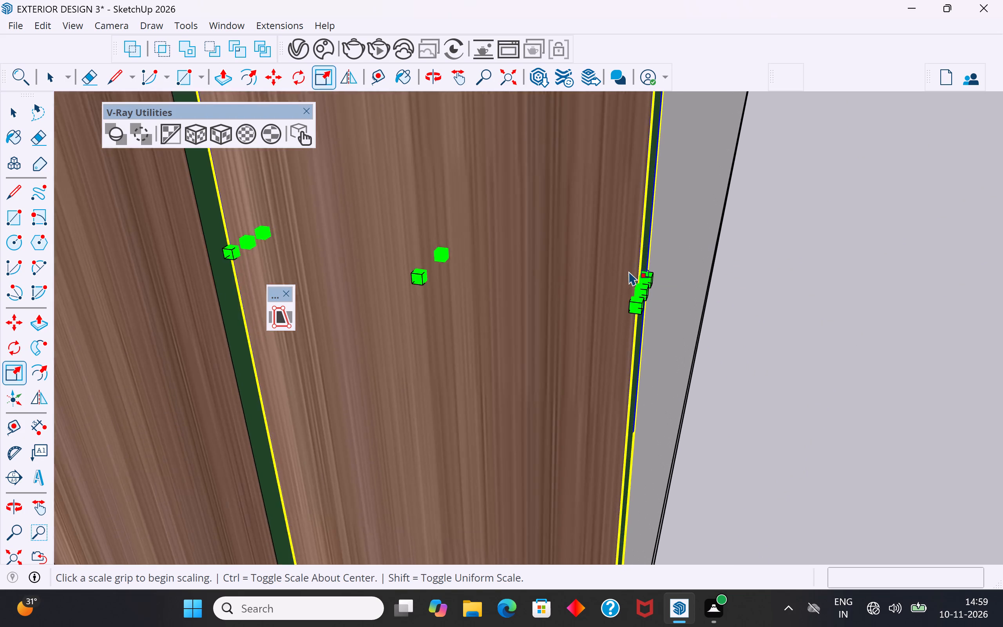
{"action": "scroll", "coordinate": [628, 271], "scroll_direction": "up", "scroll_amount": 4}
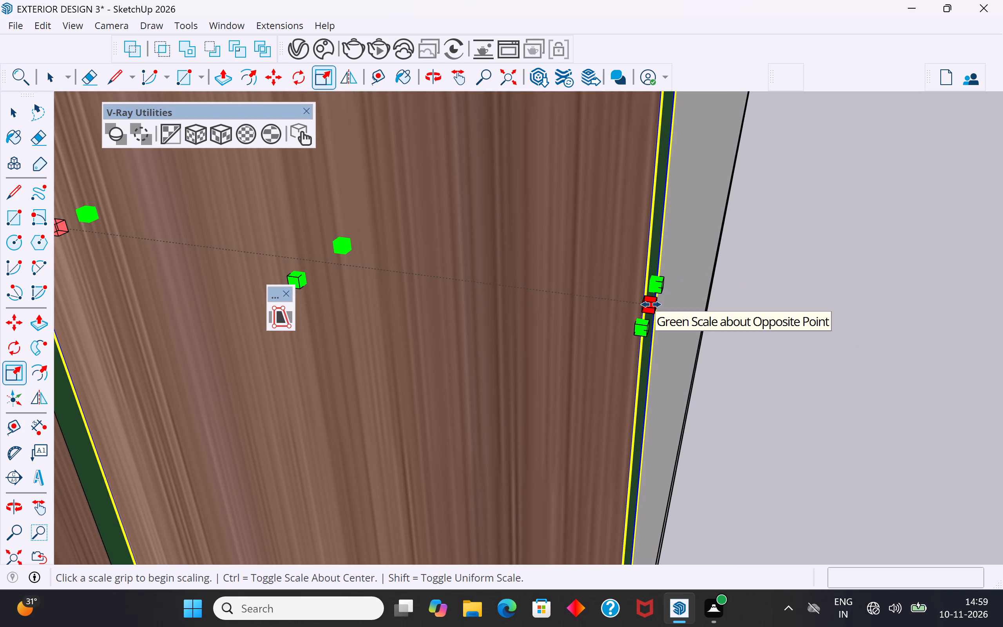
{"action": "left_click", "coordinate": [651, 304]}
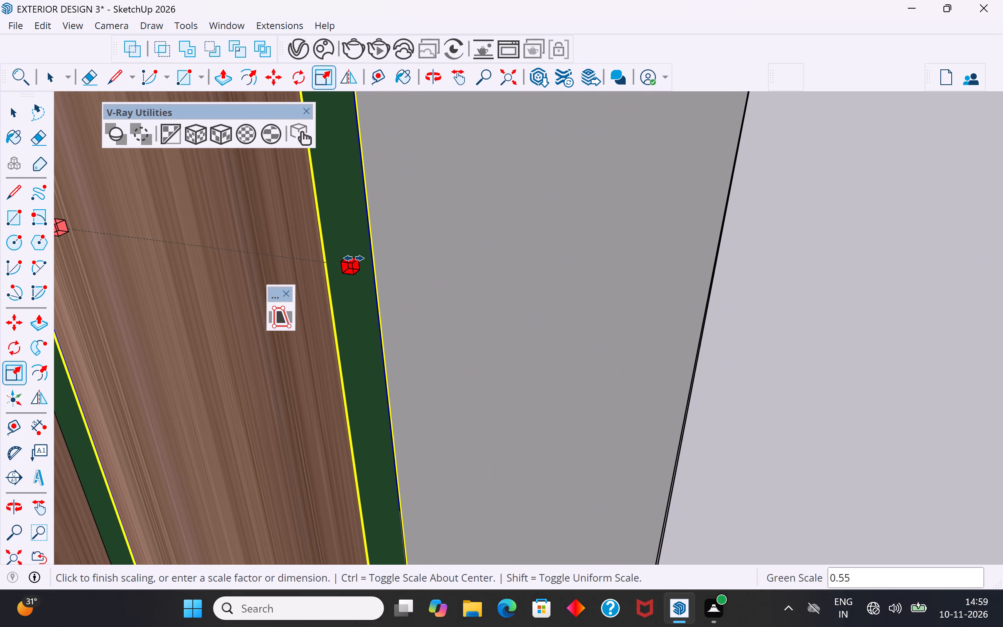
{"action": "left_click", "coordinate": [354, 258]}
{"action": "scroll", "coordinate": [614, 332], "scroll_direction": "down", "scroll_amount": 16}
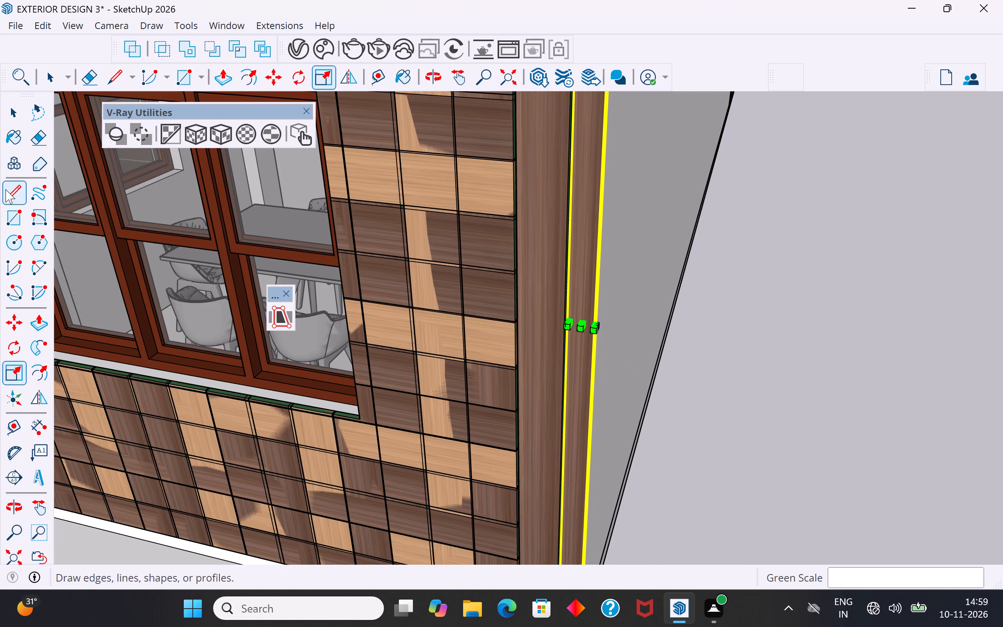
{"action": "left_click", "coordinate": [13, 112]}
{"action": "left_click", "coordinate": [685, 437]}
Push/Pull the top face of the wider strip up about 1' 11/16" to the top edge of the lattice panel.
{"action": "scroll", "coordinate": [662, 422], "scroll_direction": "down", "scroll_amount": 6}
{"action": "middle_click_drag", "start_coordinate": [688, 457], "coordinate": [697, 424]}
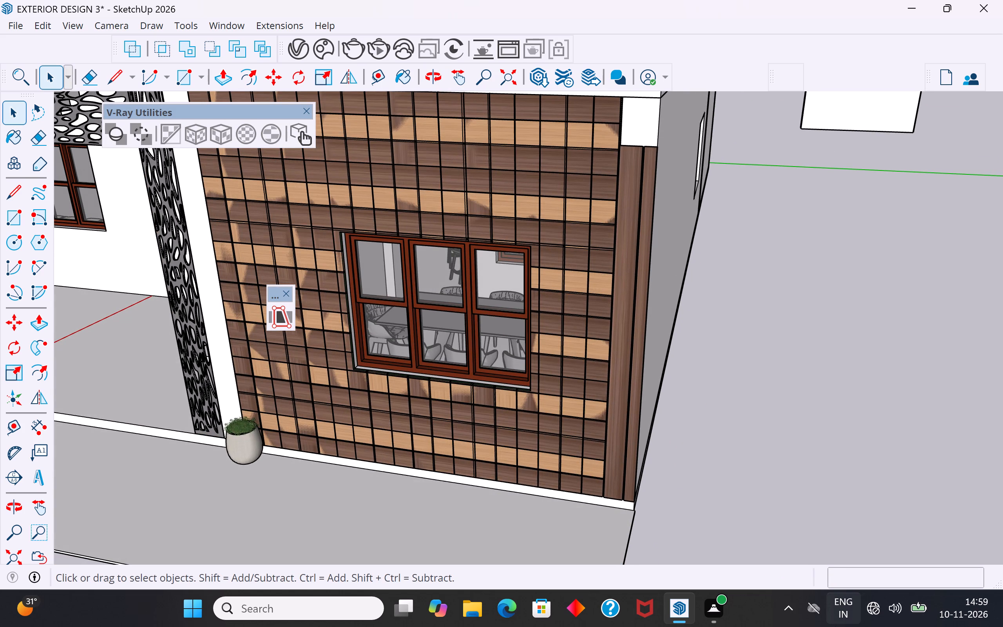
{"action": "scroll", "coordinate": [809, 535], "scroll_direction": "down", "scroll_amount": 5}
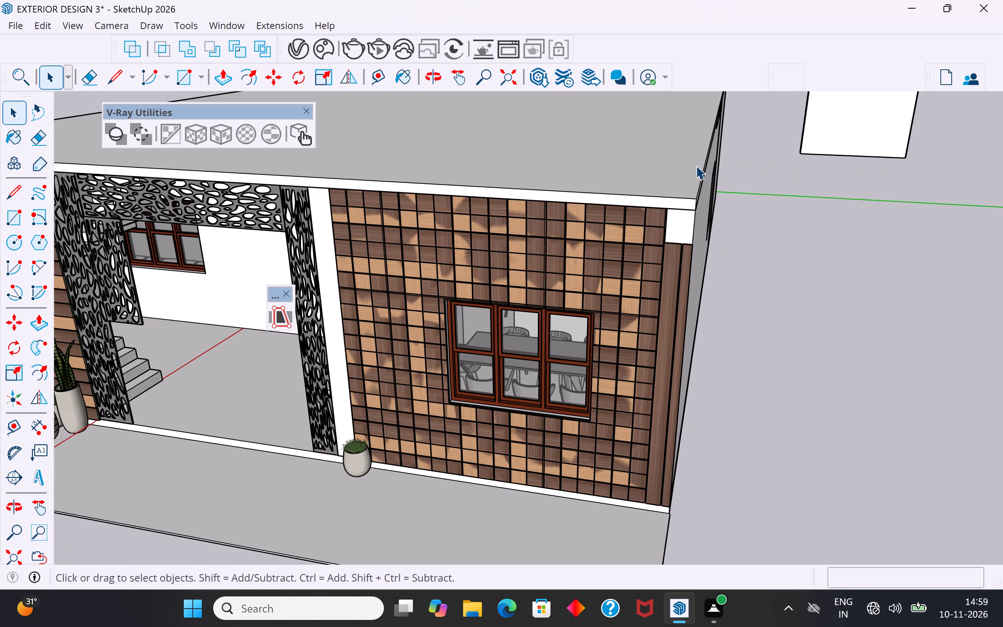
{"action": "scroll", "coordinate": [696, 165], "scroll_direction": "up", "scroll_amount": 10}
{"action": "scroll", "coordinate": [654, 415], "scroll_direction": "up", "scroll_amount": 3}
{"action": "left_click", "coordinate": [615, 443]}
{"action": "scroll", "coordinate": [615, 443], "scroll_direction": "up", "scroll_amount": 6}
{"action": "double_click", "coordinate": [609, 448]}
{"action": "triple_click", "coordinate": [610, 446]}
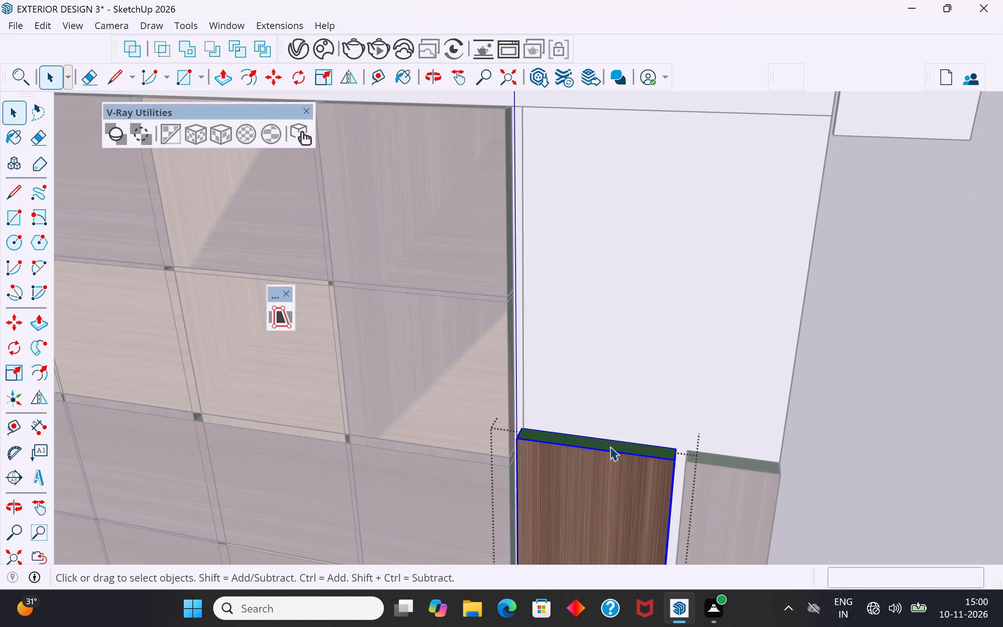
{"action": "left_click", "coordinate": [610, 446]}
{"action": "left_click", "coordinate": [614, 446]}
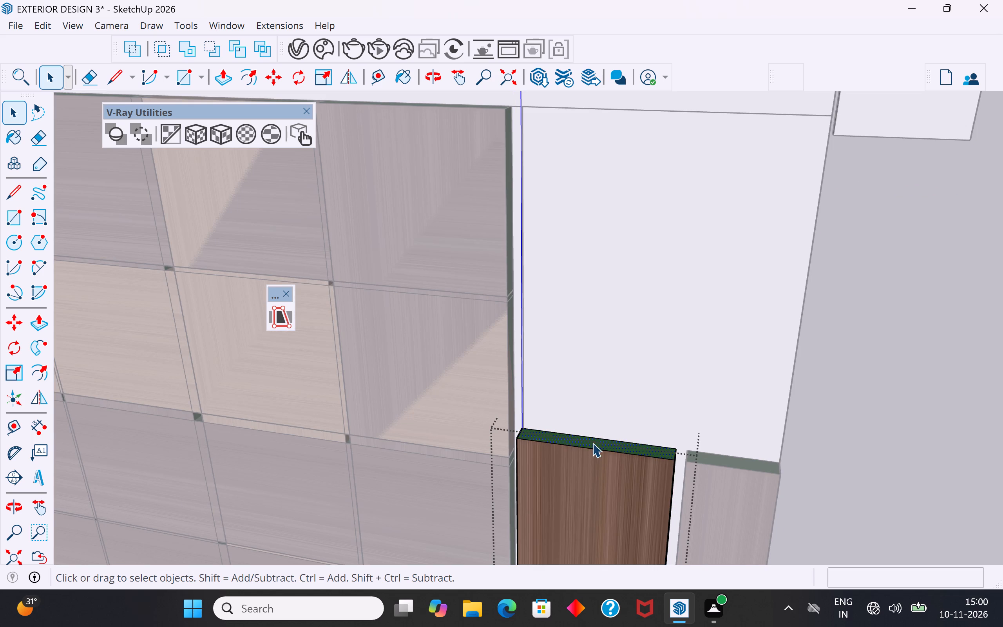
{"action": "left_click", "coordinate": [41, 328]}
{"action": "scroll", "coordinate": [559, 545], "scroll_direction": "down", "scroll_amount": 8}
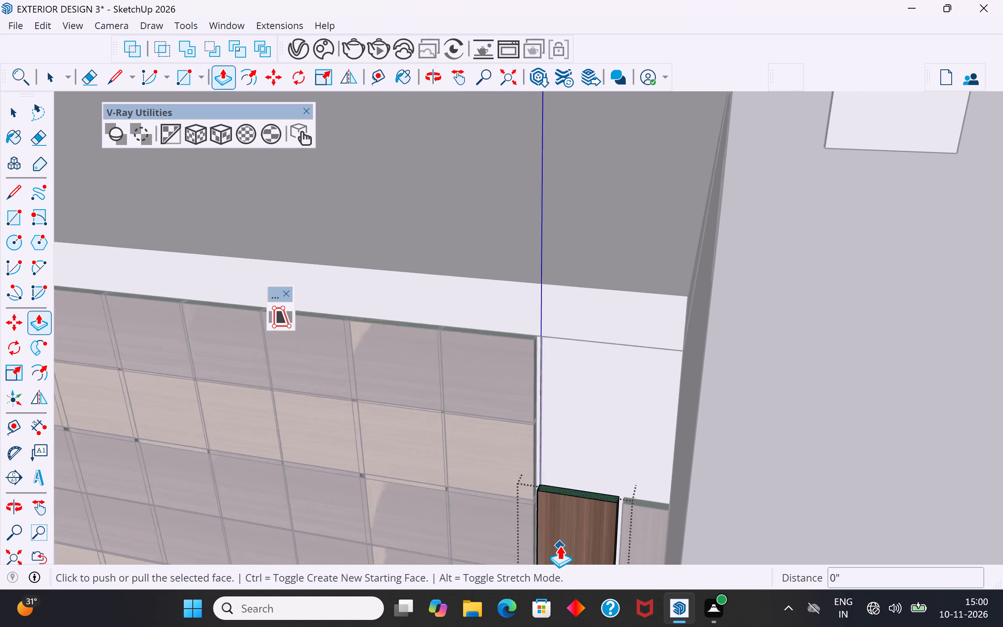
{"action": "scroll", "coordinate": [559, 545], "scroll_direction": "down", "scroll_amount": 1}
{"action": "left_click", "coordinate": [546, 504]}
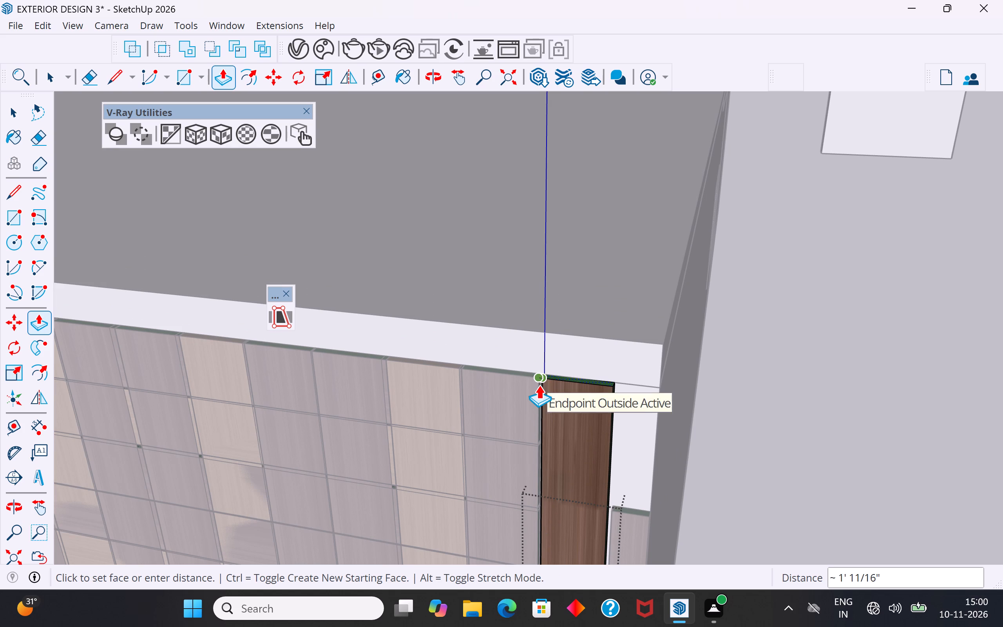
{"action": "left_click", "coordinate": [539, 385]}
{"action": "left_click", "coordinate": [6, 114]}
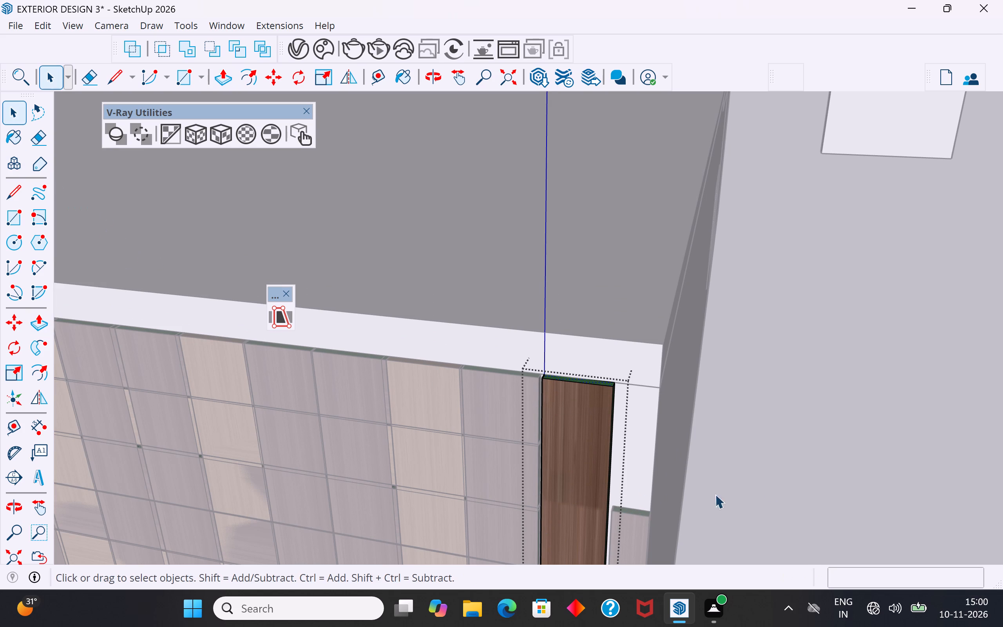
{"action": "left_click", "coordinate": [778, 481]}
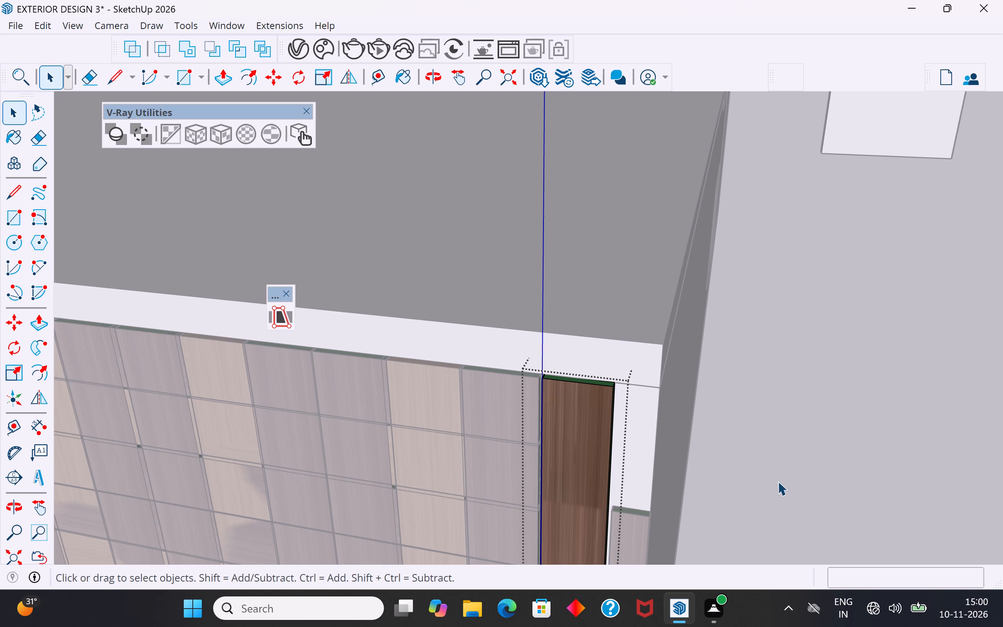
{"action": "left_click", "coordinate": [835, 430]}
Push/Pull the top face of the narrow strip at the house corner up about 1' 11/16" to match the wider strip.
{"action": "scroll", "coordinate": [515, 371], "scroll_direction": "down", "scroll_amount": 5}
{"action": "scroll", "coordinate": [581, 442], "scroll_direction": "up", "scroll_amount": 8}
{"action": "scroll", "coordinate": [633, 147], "scroll_direction": "down", "scroll_amount": 4}
{"action": "middle_click_drag", "start_coordinate": [622, 188], "coordinate": [603, 350]}
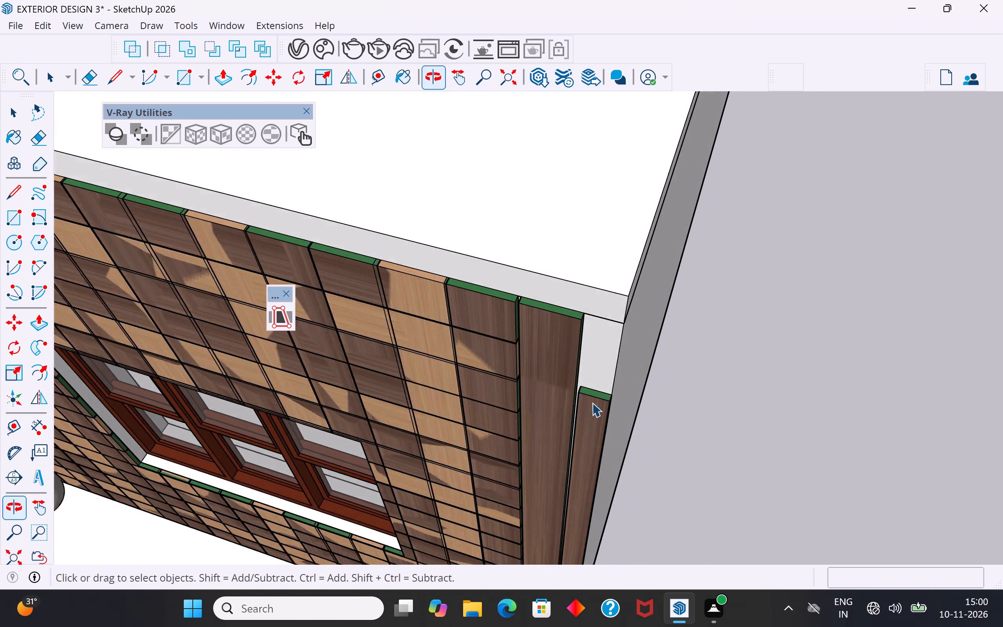
{"action": "scroll", "coordinate": [591, 404], "scroll_direction": "up", "scroll_amount": 9}
{"action": "left_click", "coordinate": [607, 402]}
{"action": "triple_click", "coordinate": [613, 399]}
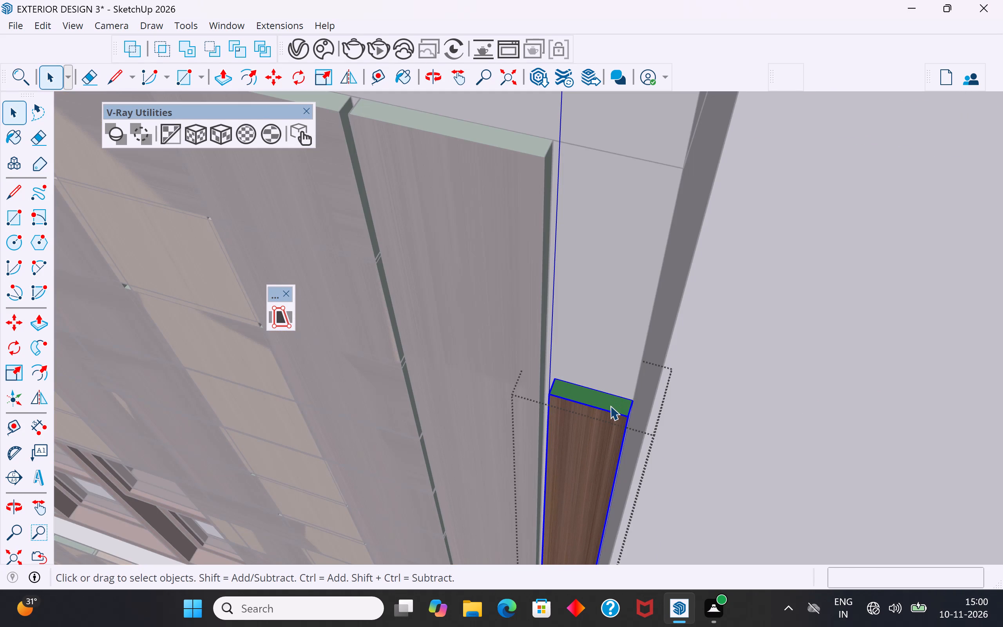
{"action": "left_click", "coordinate": [609, 404]}
{"action": "left_click", "coordinate": [603, 397]}
{"action": "double_click", "coordinate": [596, 395]}
{"action": "left_click", "coordinate": [598, 395]}
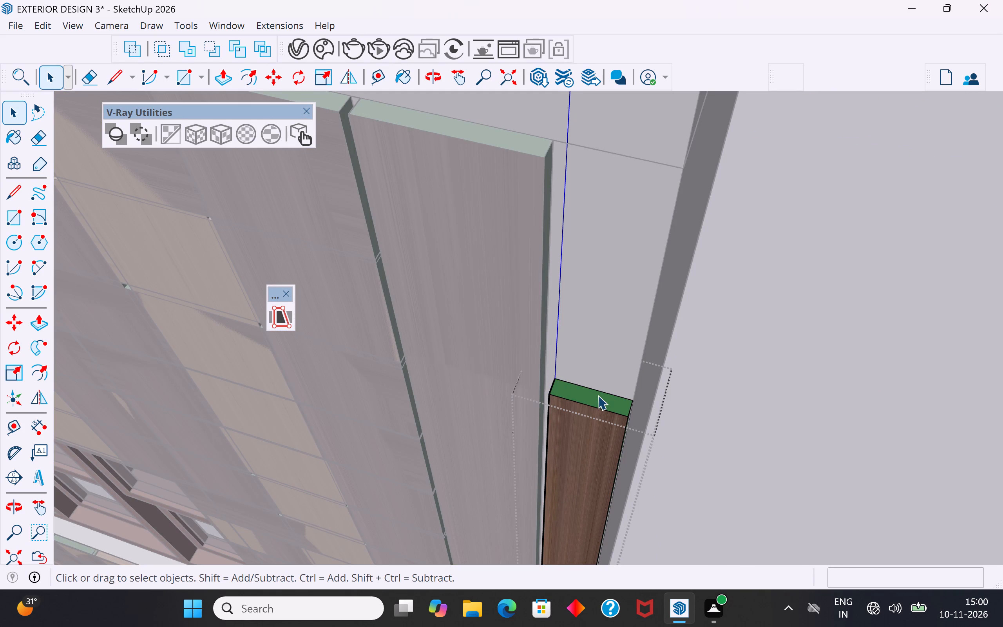
{"action": "left_click", "coordinate": [41, 321]}
{"action": "scroll", "coordinate": [500, 412], "scroll_direction": "down", "scroll_amount": 4}
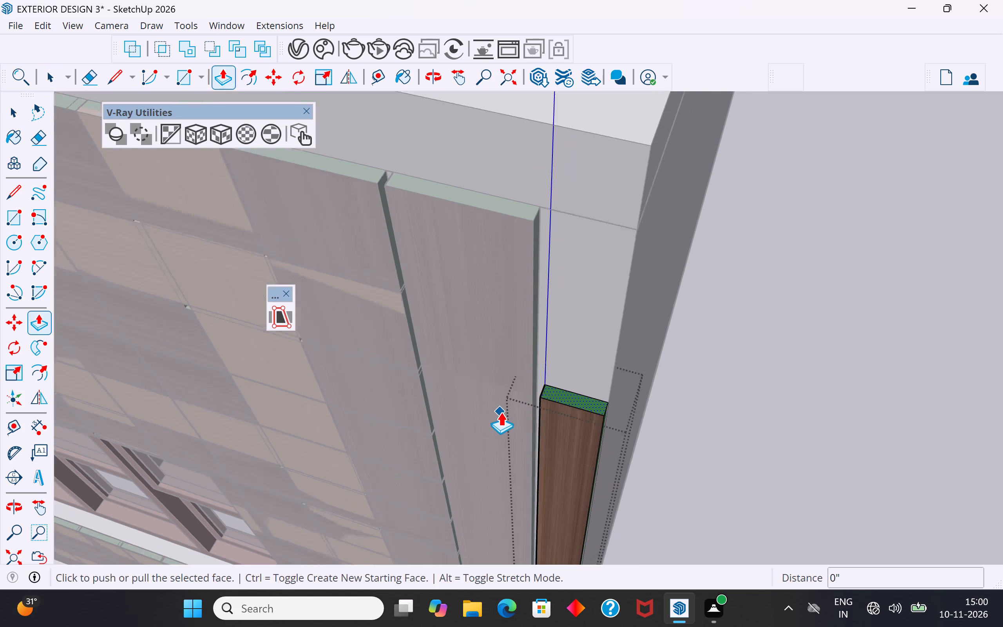
{"action": "scroll", "coordinate": [501, 412], "scroll_direction": "down", "scroll_amount": 1}
{"action": "left_click", "coordinate": [532, 404]}
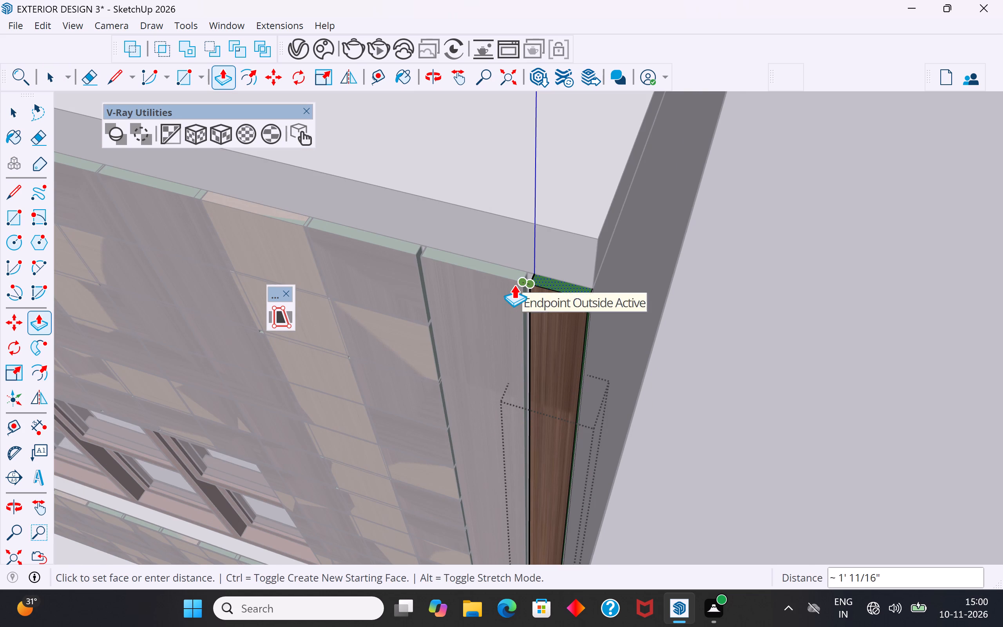
{"action": "left_click", "coordinate": [514, 285]}
{"action": "left_click", "coordinate": [13, 107]}
{"action": "left_click", "coordinate": [781, 375]}
{"action": "scroll", "coordinate": [547, 456], "scroll_direction": "down", "scroll_amount": 6}
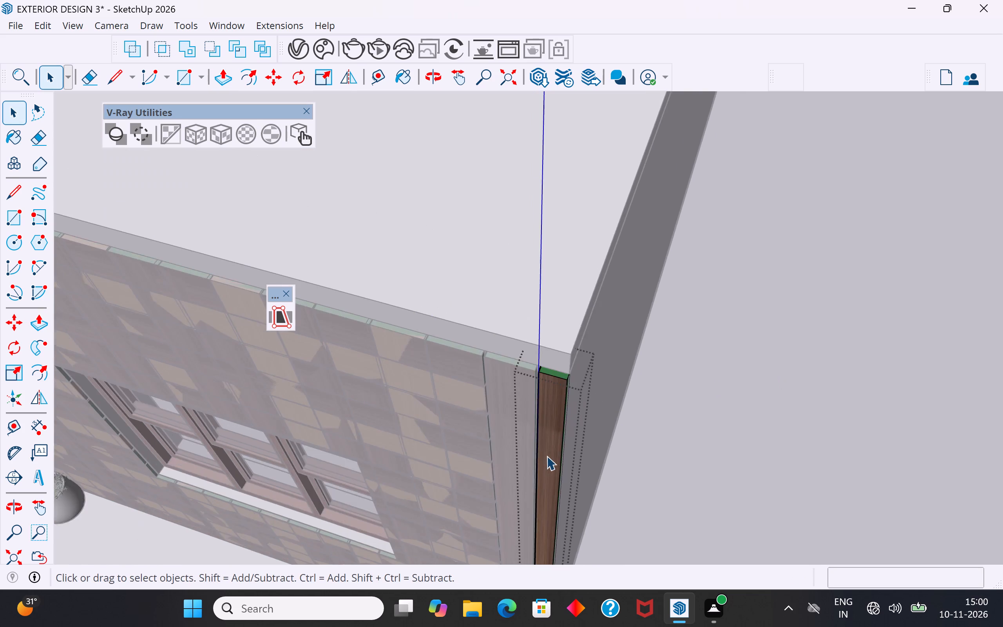
{"action": "middle_click_drag", "start_coordinate": [596, 402], "coordinate": [651, 334]}
{"action": "left_click", "coordinate": [758, 353]}
{"action": "middle_click_drag", "start_coordinate": [663, 449], "coordinate": [672, 435]}
Explode the lattice panel group around the window and check that its slats can be selected separately.
{"action": "left_click", "coordinate": [536, 239]}
{"action": "right_click", "coordinate": [536, 239]}
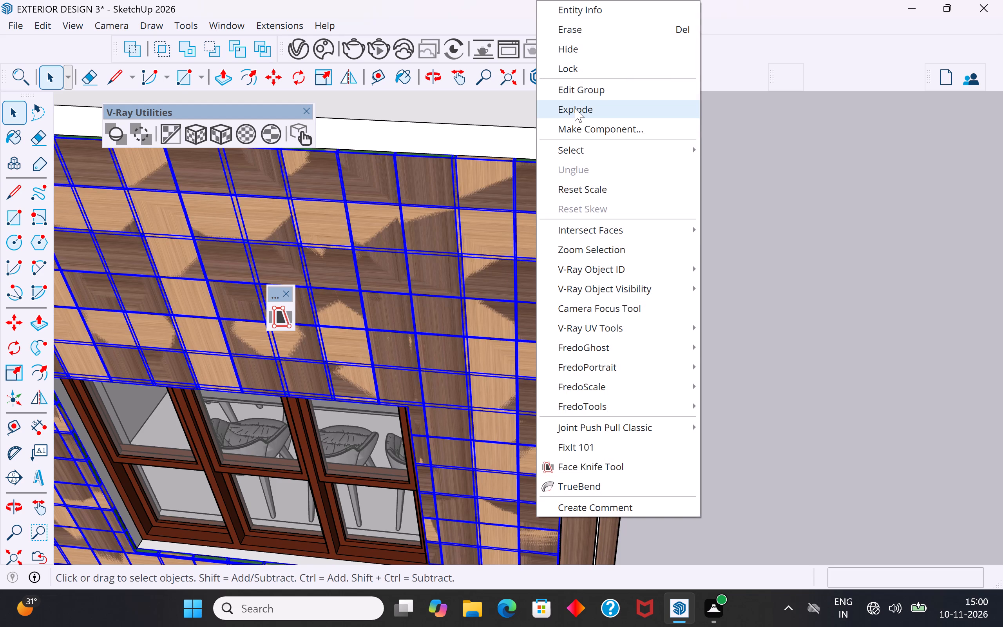
{"action": "left_click", "coordinate": [575, 108]}
{"action": "left_click", "coordinate": [727, 338]}
{"action": "left_click", "coordinate": [553, 203]}
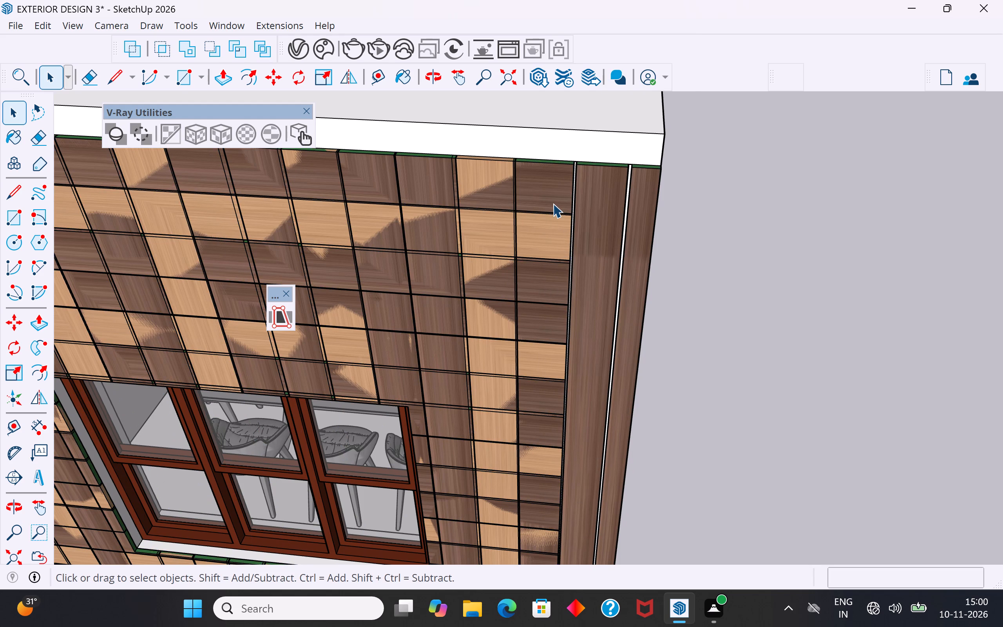
{"action": "left_click", "coordinate": [494, 185]}
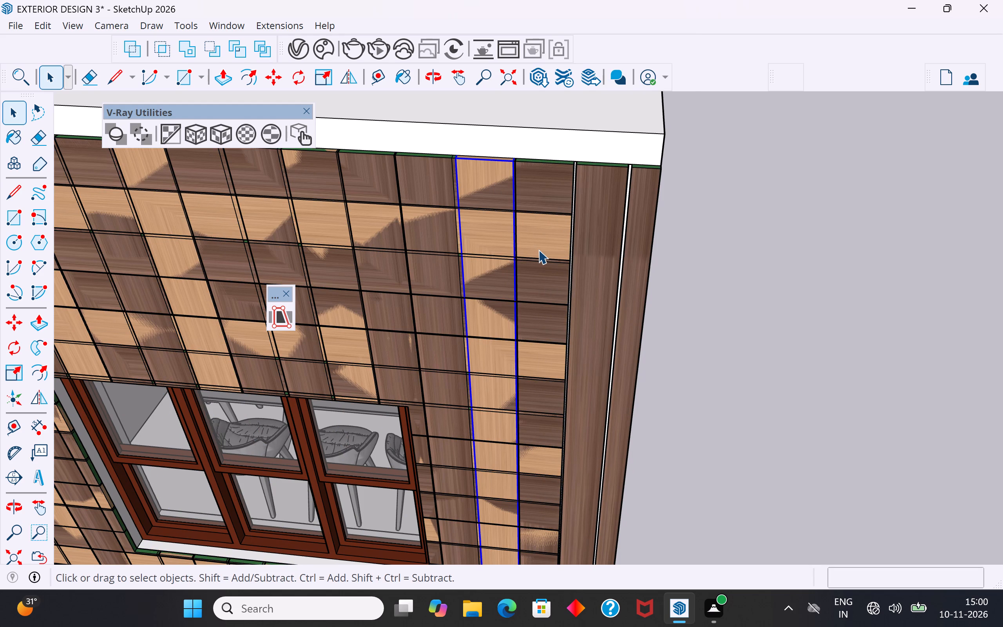
{"action": "left_click", "coordinate": [539, 249]}
{"action": "left_click", "coordinate": [402, 234]}
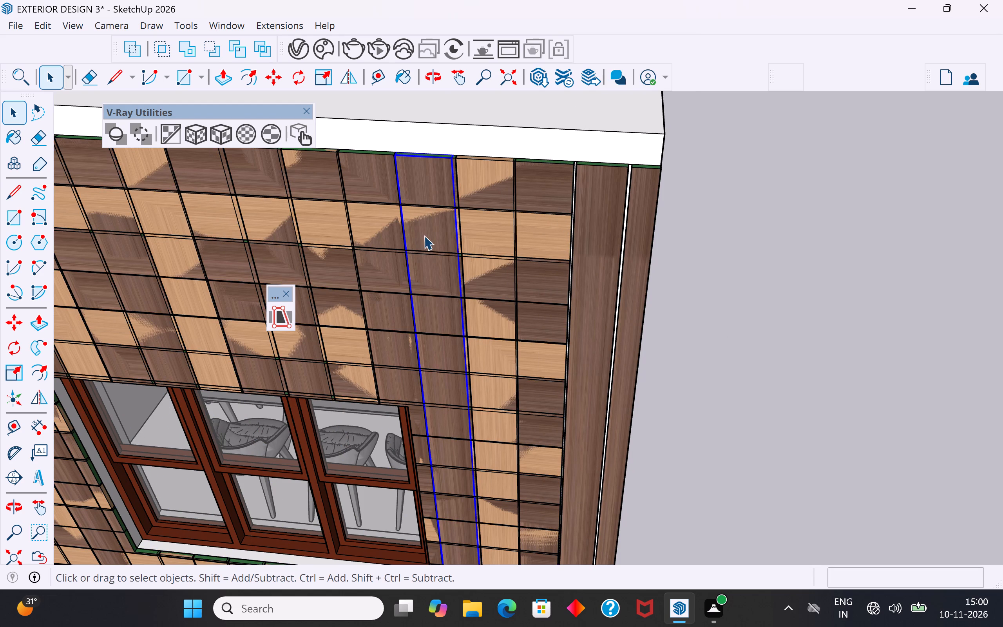
Hide the last vertical slat of the lattice, next to the two plain strips at the house corner.
{"action": "middle_click_drag", "start_coordinate": [518, 375], "coordinate": [550, 202]}
{"action": "scroll", "coordinate": [536, 422], "scroll_direction": "down", "scroll_amount": 5}
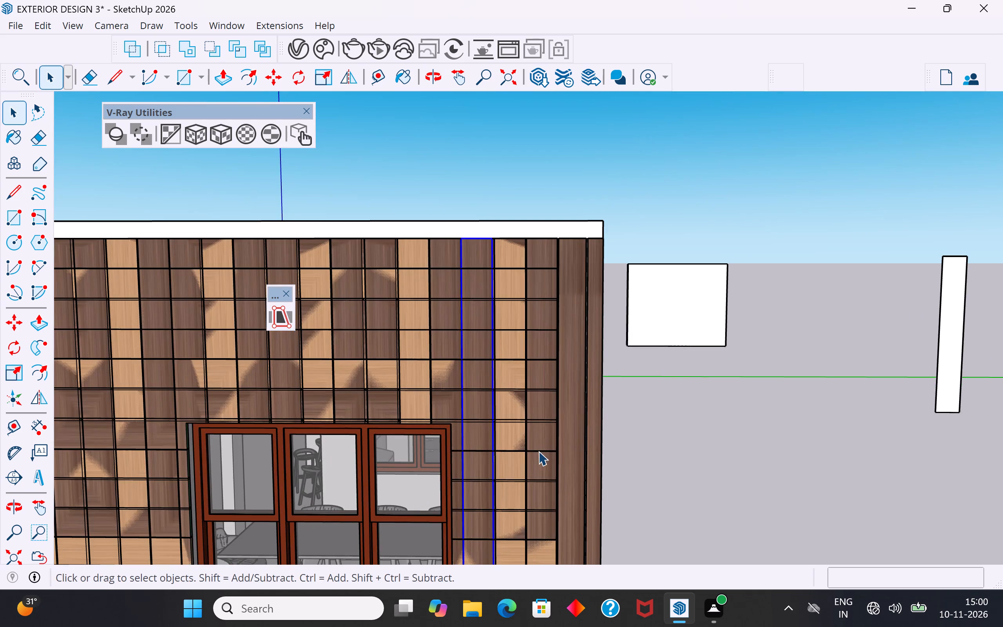
{"action": "middle_click_drag", "start_coordinate": [540, 450], "coordinate": [588, 488]}
{"action": "left_click", "coordinate": [597, 377]}
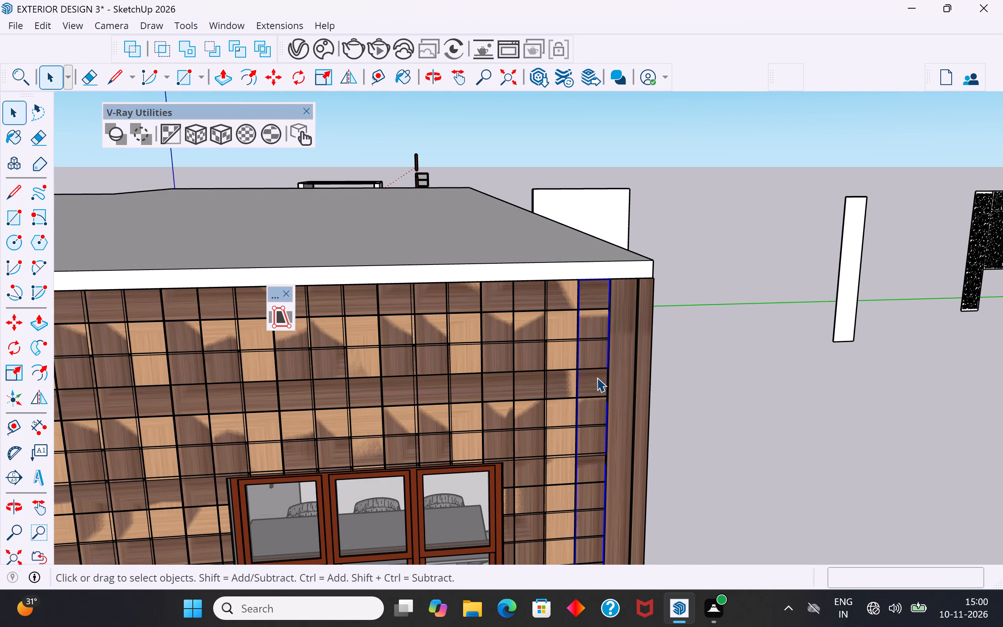
{"action": "right_click", "coordinate": [588, 340]}
{"action": "left_click", "coordinate": [641, 47]}
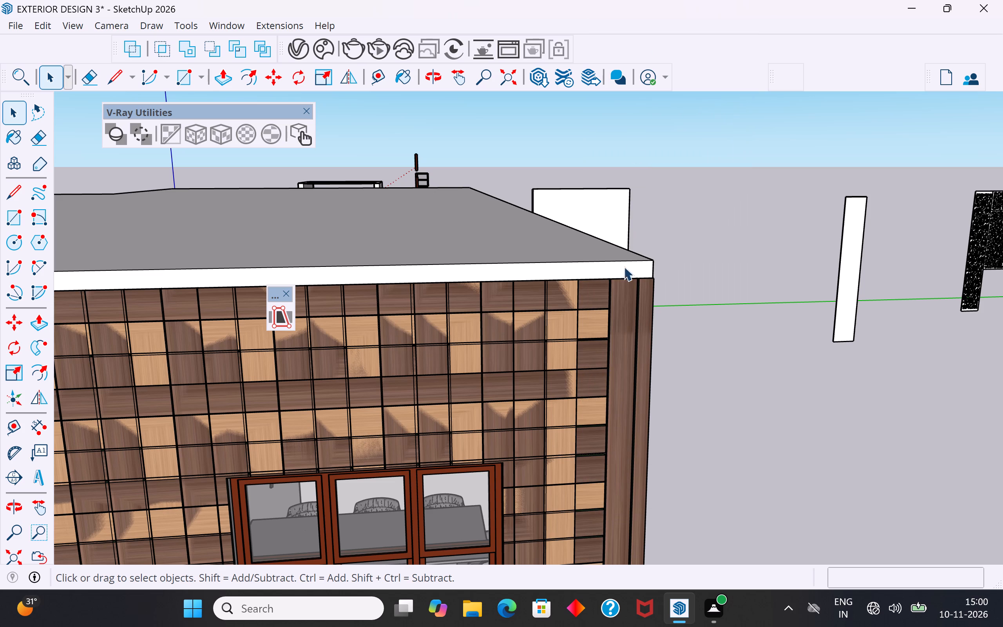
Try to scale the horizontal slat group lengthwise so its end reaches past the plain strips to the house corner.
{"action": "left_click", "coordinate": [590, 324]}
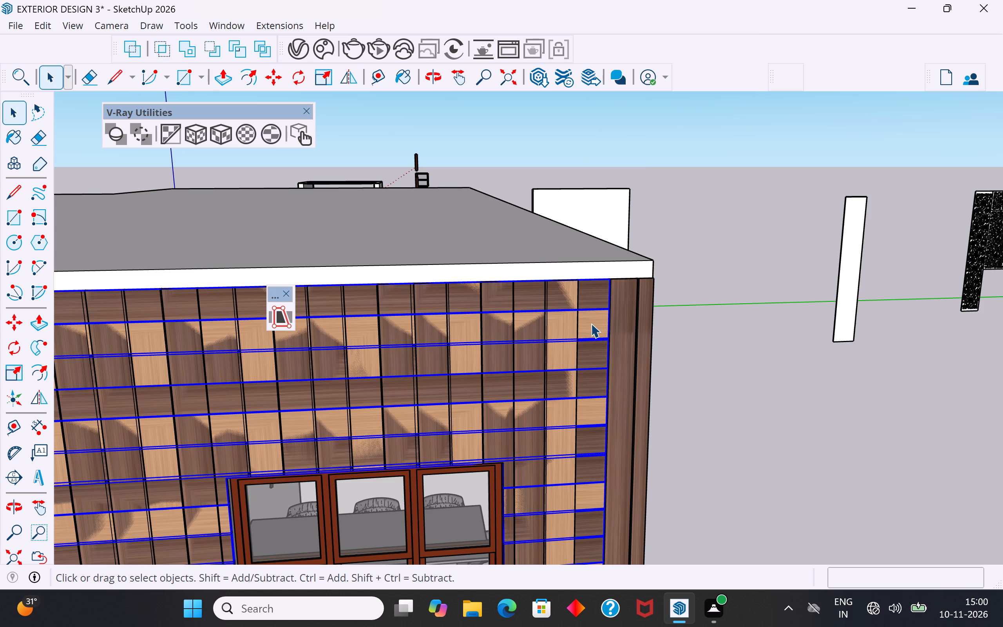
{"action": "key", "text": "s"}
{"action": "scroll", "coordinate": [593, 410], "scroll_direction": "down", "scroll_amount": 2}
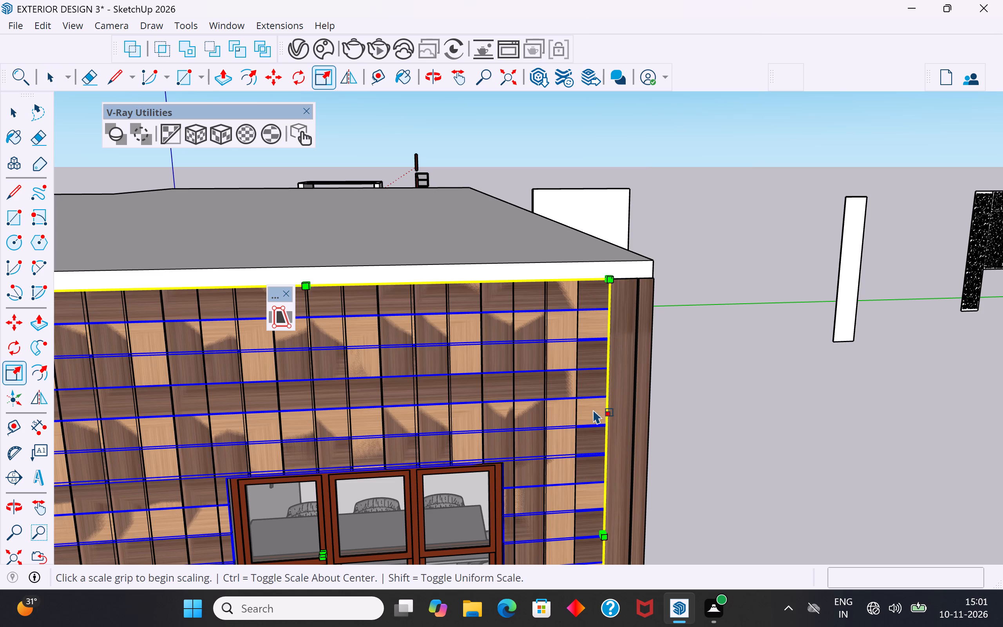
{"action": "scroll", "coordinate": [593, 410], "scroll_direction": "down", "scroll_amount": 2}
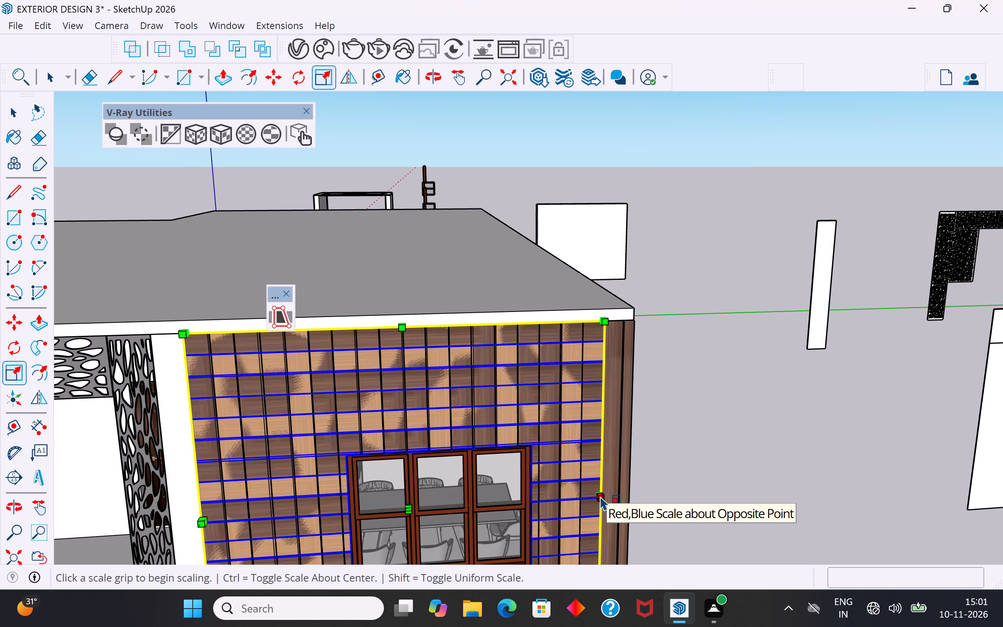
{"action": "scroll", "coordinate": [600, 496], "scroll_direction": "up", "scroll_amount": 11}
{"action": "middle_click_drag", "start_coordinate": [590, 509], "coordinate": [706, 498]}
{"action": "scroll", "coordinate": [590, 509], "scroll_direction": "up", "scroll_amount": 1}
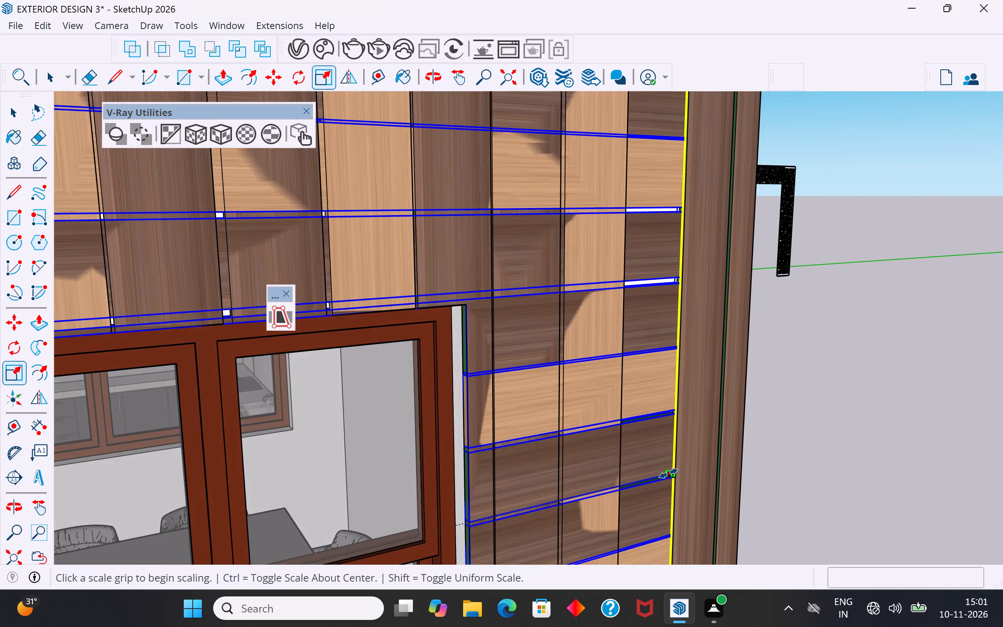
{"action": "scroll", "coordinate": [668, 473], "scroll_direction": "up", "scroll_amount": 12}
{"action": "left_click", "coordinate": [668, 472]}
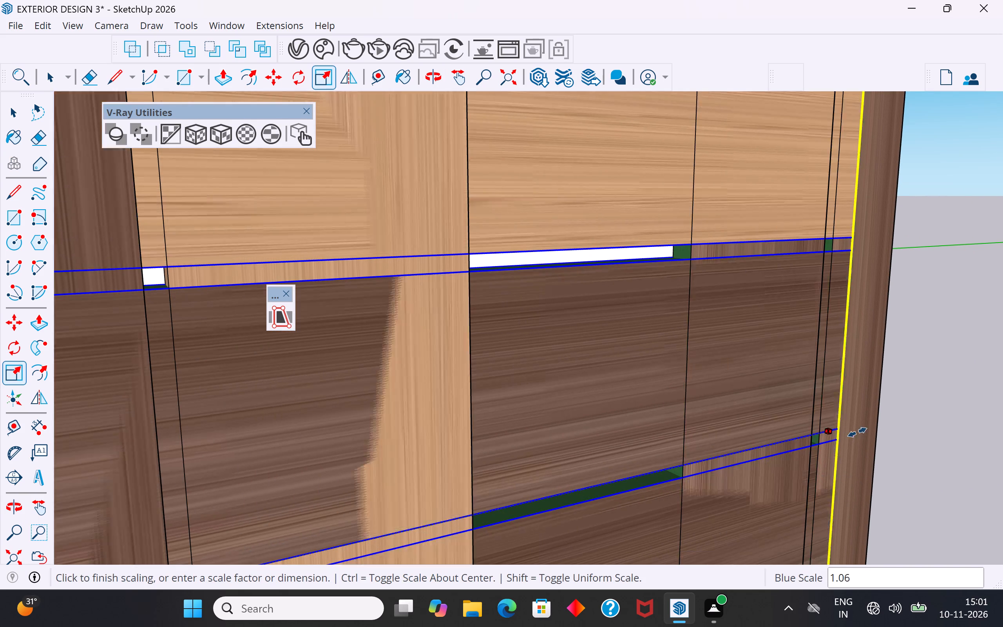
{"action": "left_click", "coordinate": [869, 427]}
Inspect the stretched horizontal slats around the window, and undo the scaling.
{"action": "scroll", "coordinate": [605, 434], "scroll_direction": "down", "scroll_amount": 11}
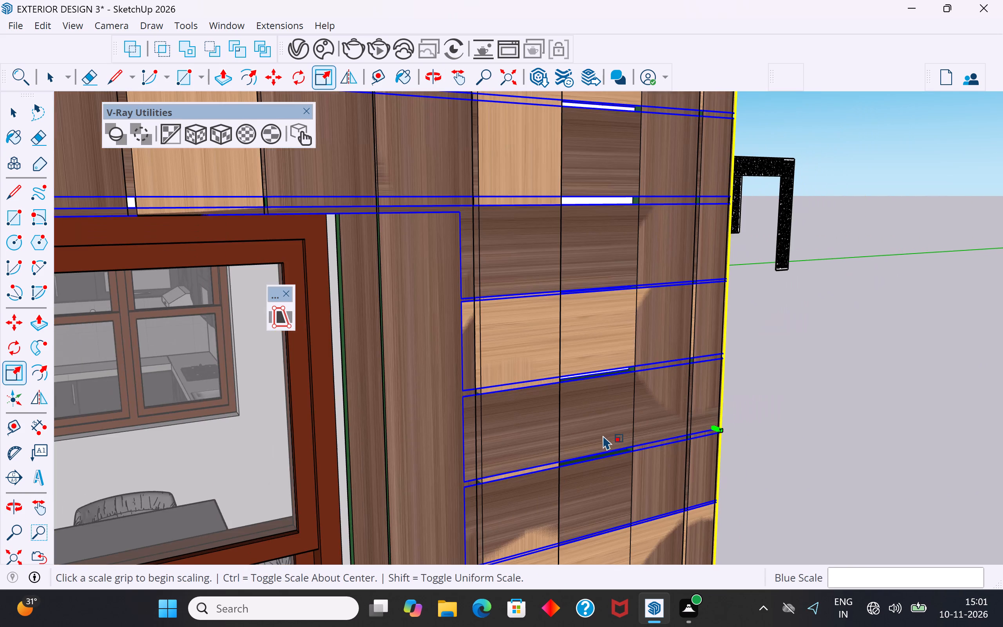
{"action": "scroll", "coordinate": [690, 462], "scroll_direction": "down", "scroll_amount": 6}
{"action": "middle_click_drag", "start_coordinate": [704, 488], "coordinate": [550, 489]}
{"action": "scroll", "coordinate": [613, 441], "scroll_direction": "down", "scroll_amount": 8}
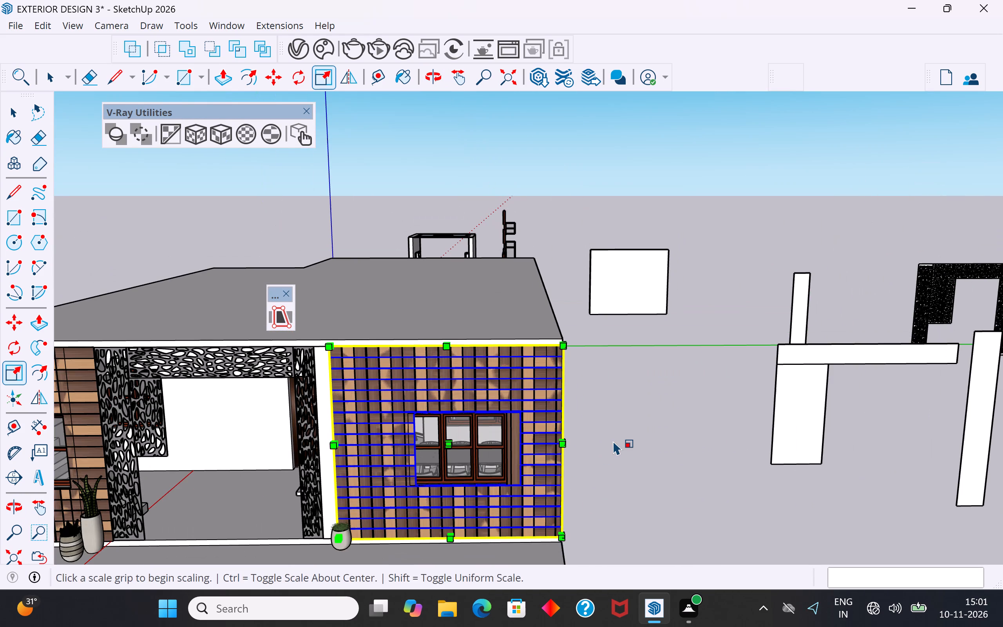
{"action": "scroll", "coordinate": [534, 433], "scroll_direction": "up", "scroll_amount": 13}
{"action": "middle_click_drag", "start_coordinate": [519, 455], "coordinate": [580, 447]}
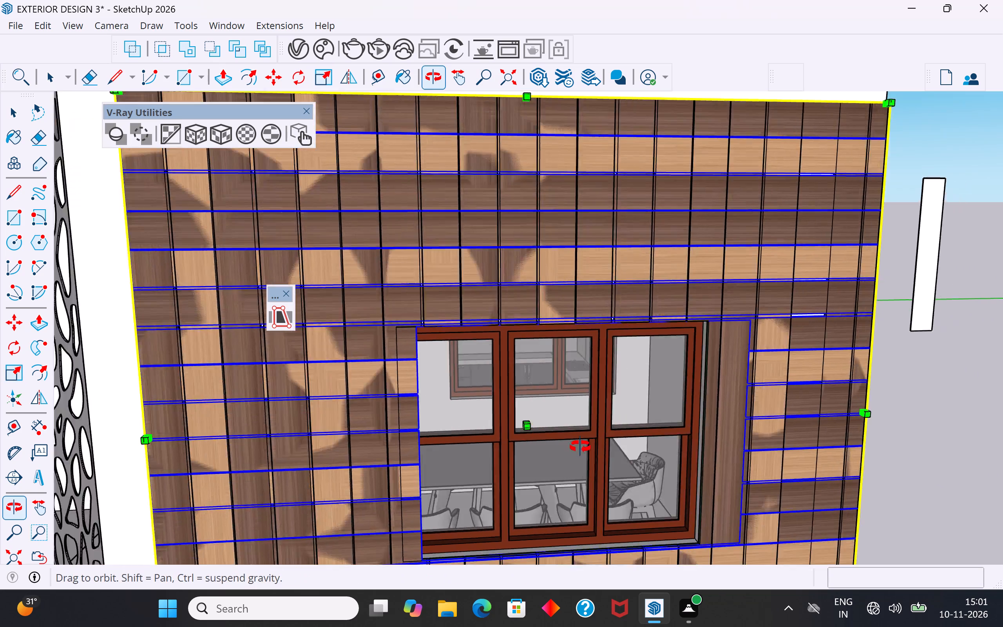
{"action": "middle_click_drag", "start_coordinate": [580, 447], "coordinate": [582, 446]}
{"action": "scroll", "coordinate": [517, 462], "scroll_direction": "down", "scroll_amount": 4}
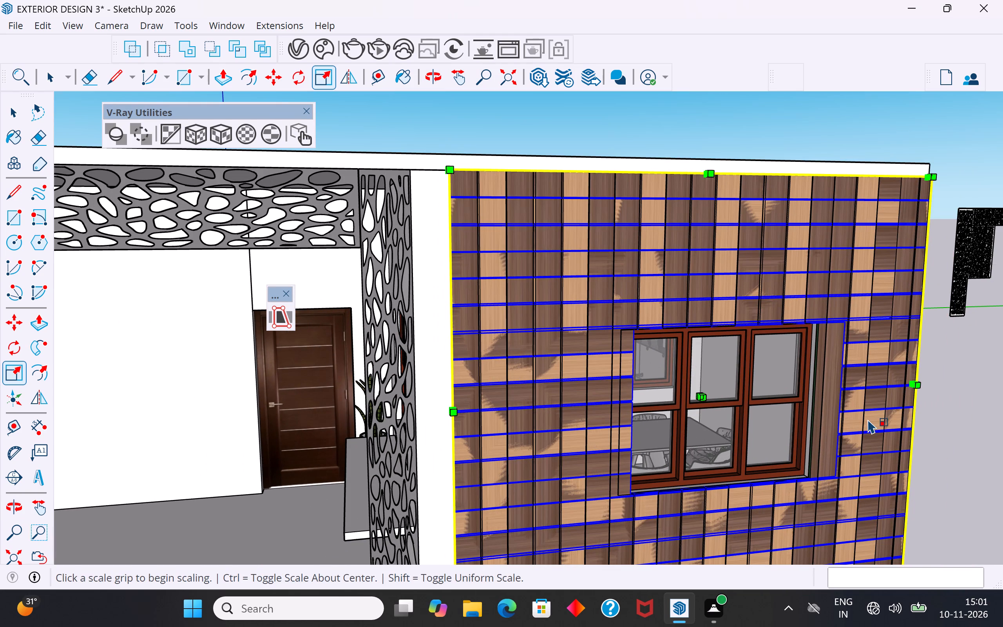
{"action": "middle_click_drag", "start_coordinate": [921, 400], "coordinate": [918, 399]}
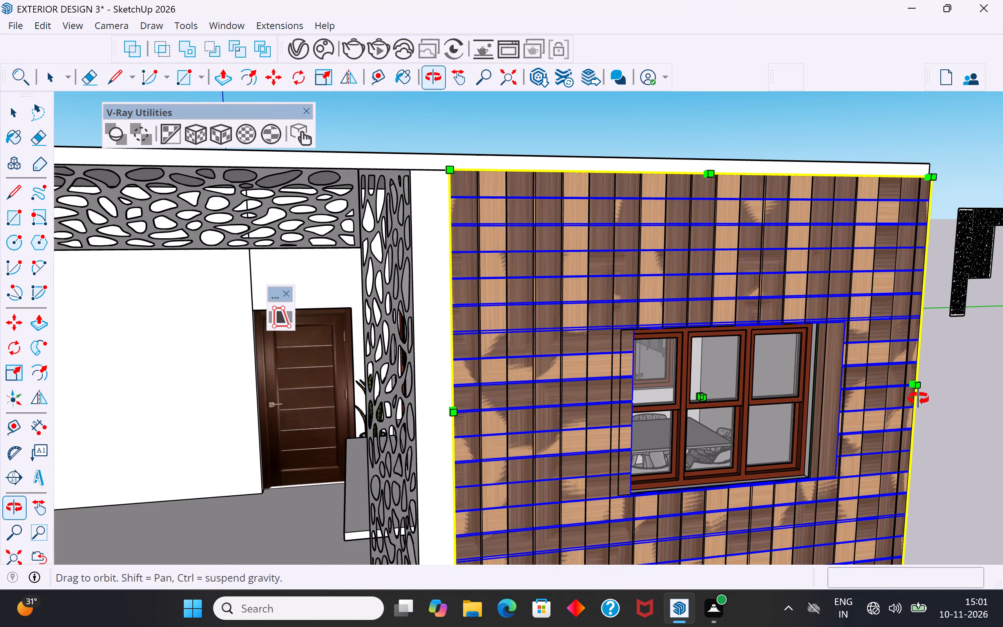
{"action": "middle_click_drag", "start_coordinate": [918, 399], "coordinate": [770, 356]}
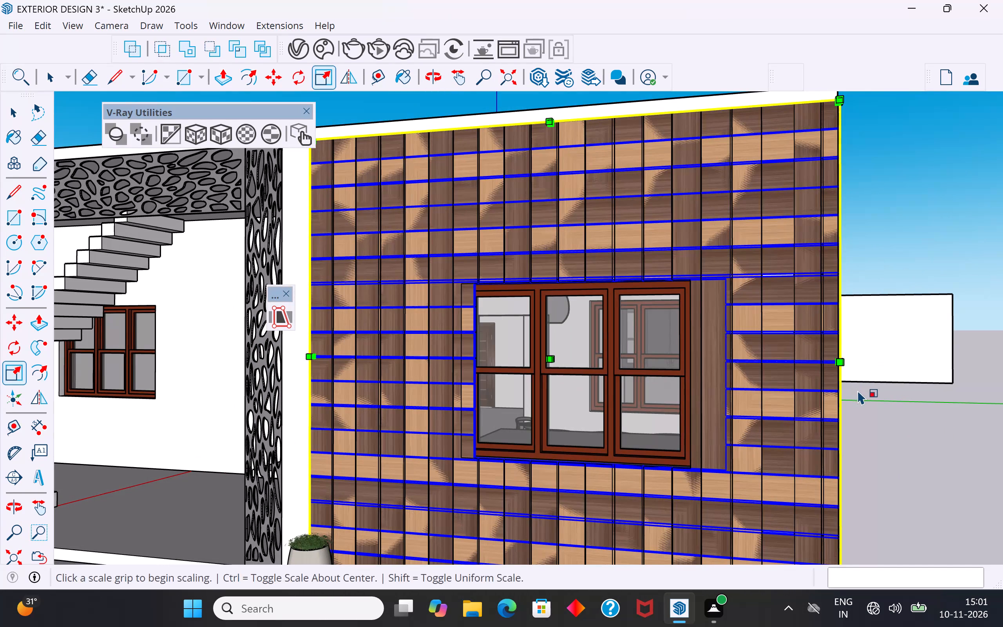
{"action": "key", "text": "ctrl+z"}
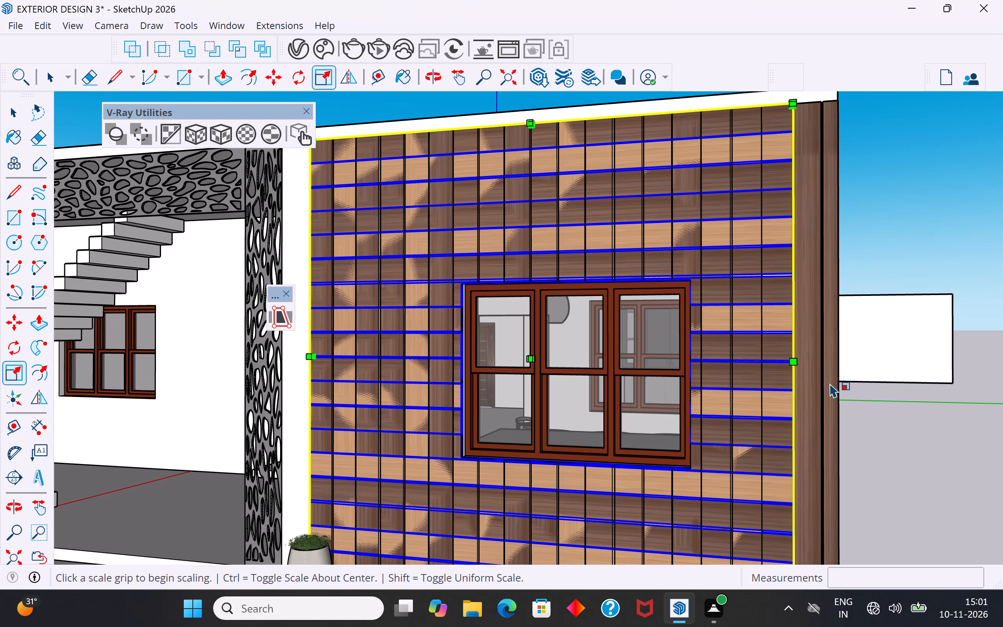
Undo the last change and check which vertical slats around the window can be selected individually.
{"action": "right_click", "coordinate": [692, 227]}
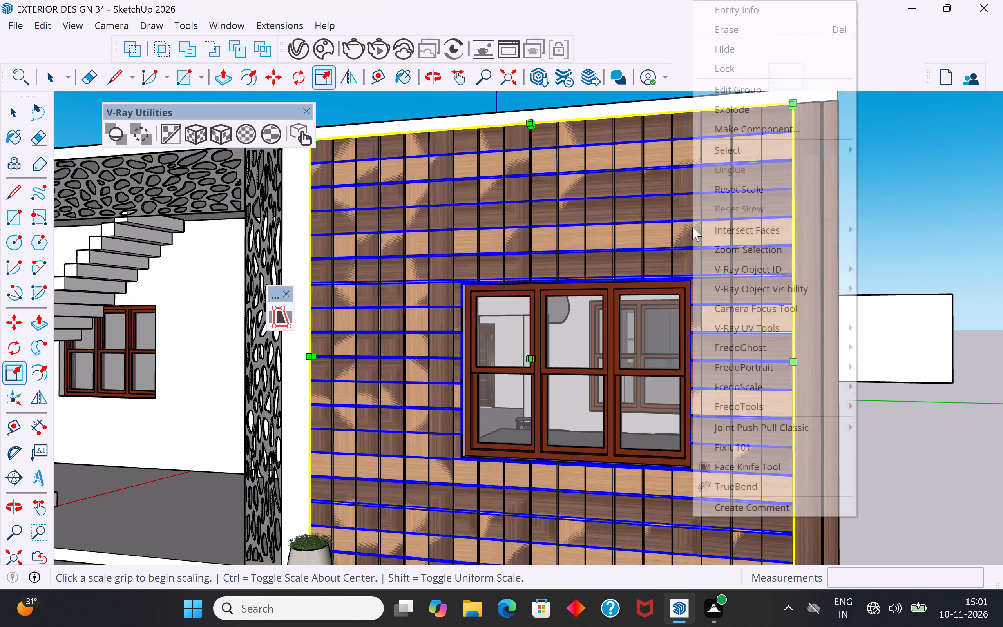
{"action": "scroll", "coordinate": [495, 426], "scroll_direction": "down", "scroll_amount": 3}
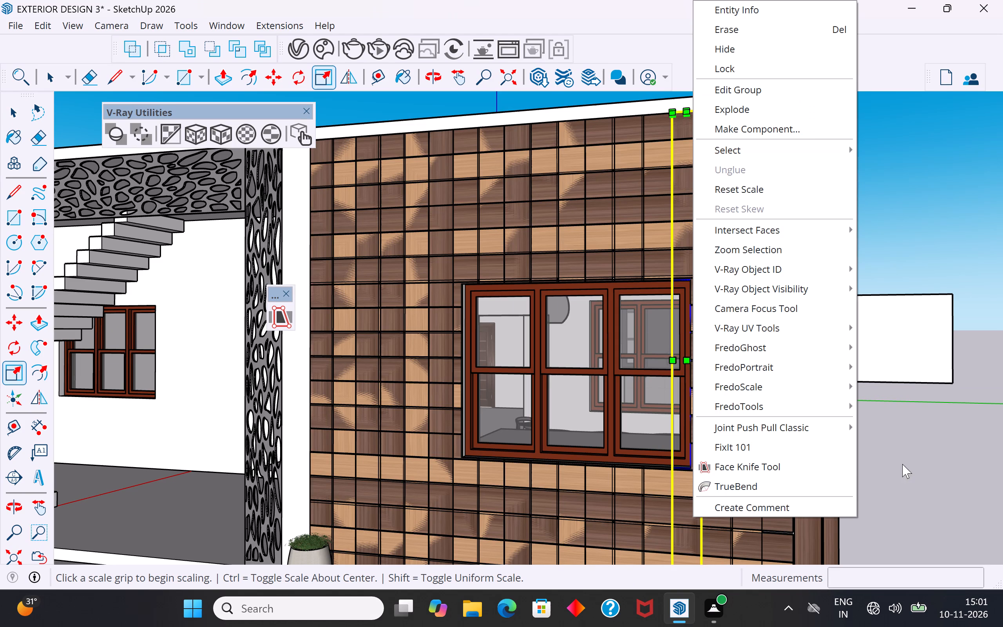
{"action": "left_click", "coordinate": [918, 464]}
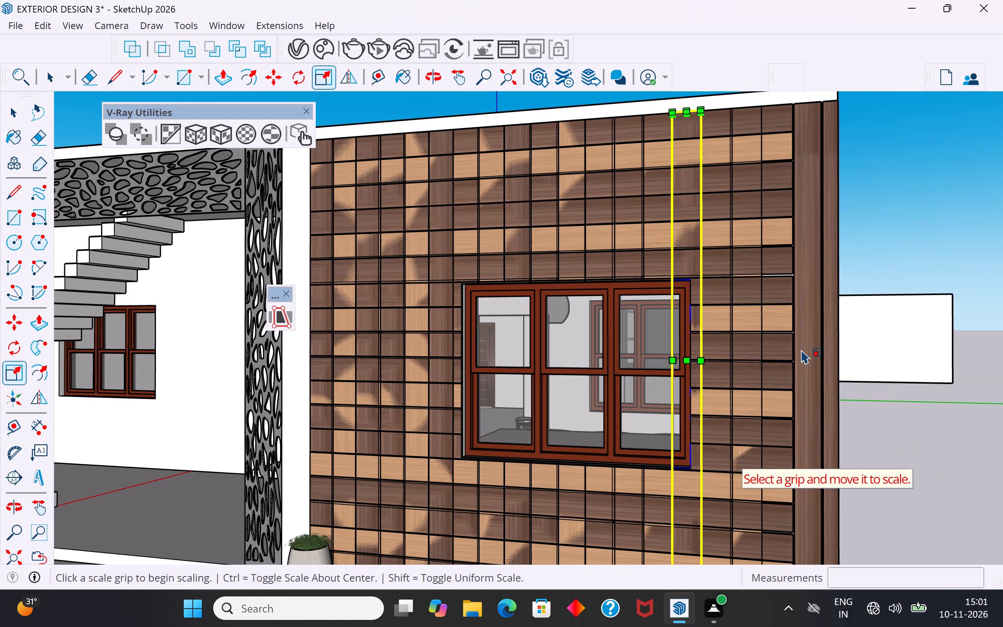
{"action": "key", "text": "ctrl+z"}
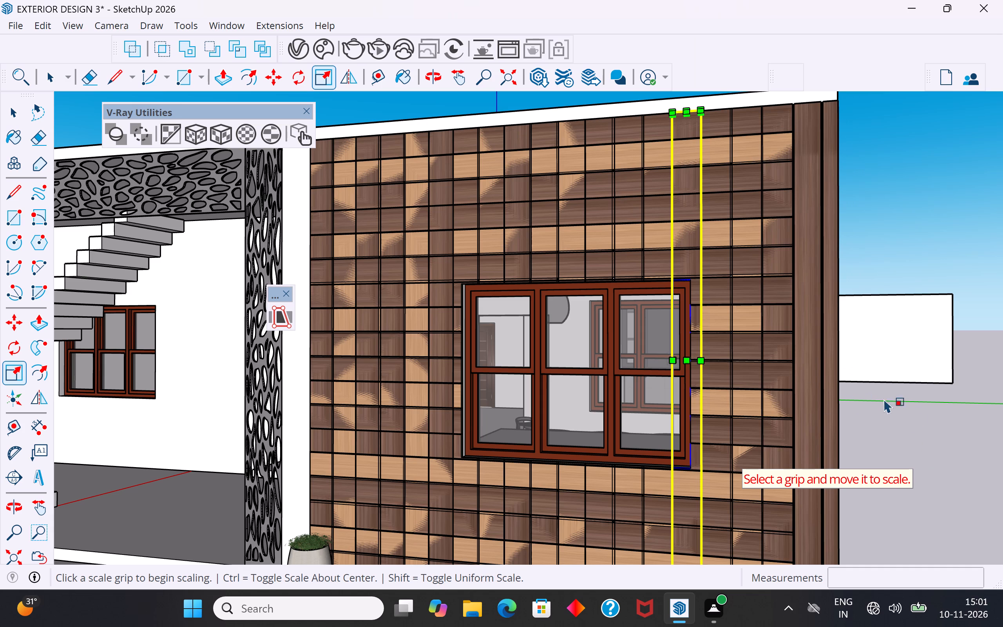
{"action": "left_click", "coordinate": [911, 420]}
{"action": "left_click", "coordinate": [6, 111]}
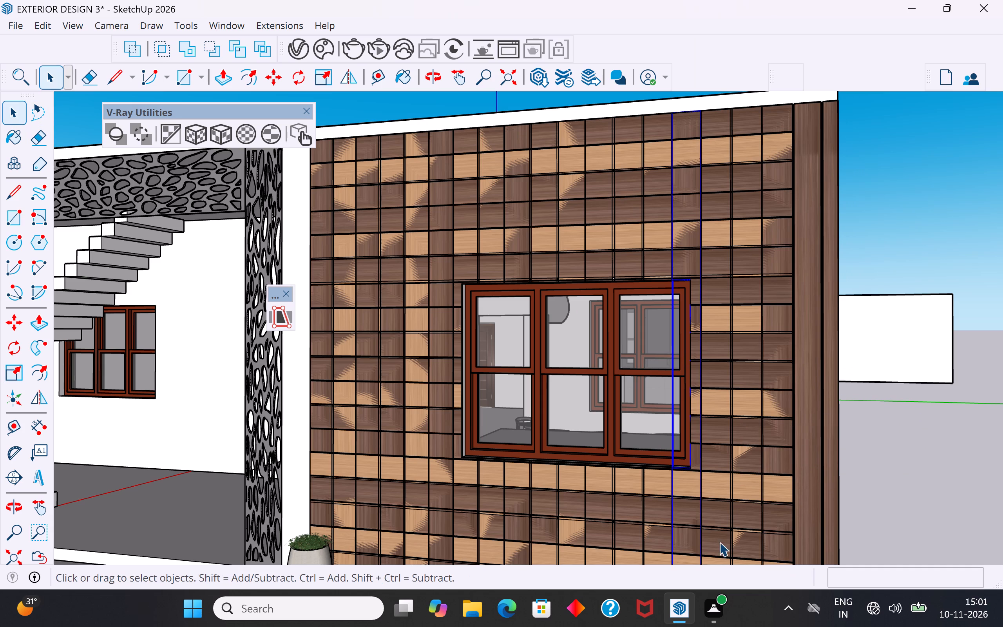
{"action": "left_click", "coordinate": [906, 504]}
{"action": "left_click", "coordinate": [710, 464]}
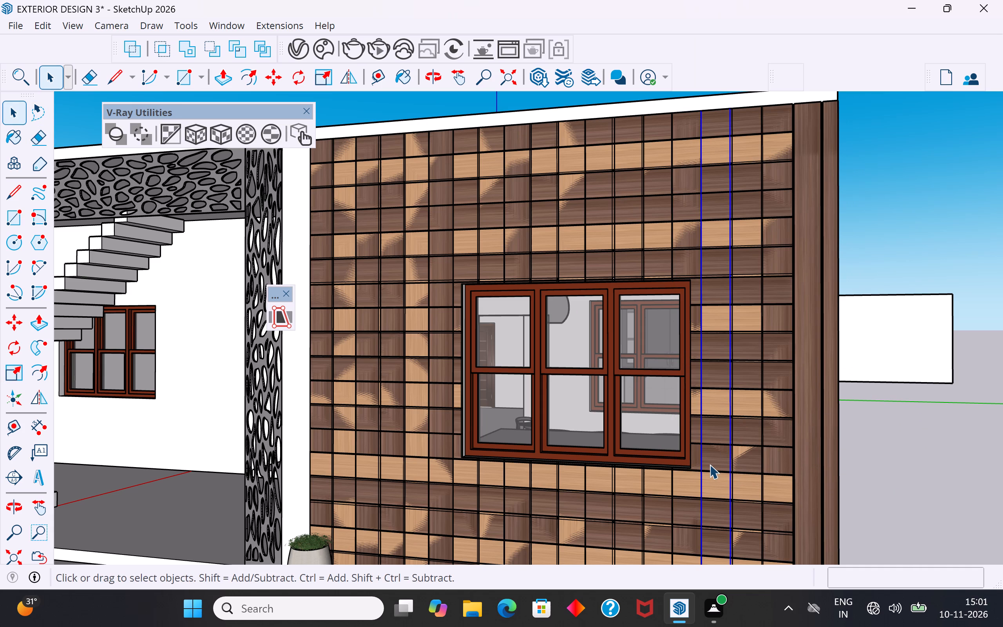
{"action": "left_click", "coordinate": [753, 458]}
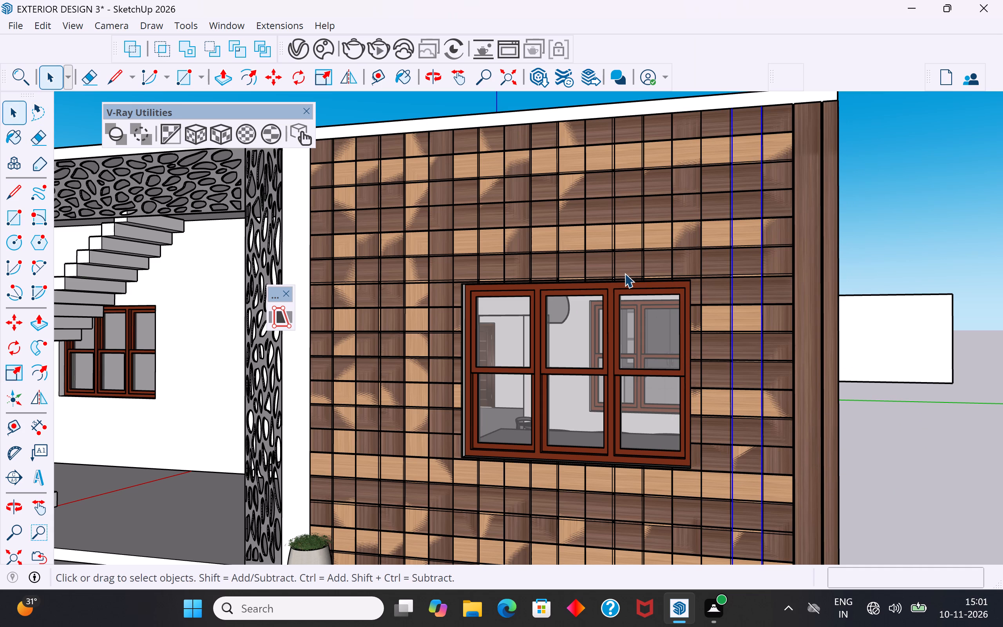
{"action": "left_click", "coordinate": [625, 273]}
Hide the last vertical slat of the lattice, next to the two plain strips at the house corner.
{"action": "left_click", "coordinate": [766, 257]}
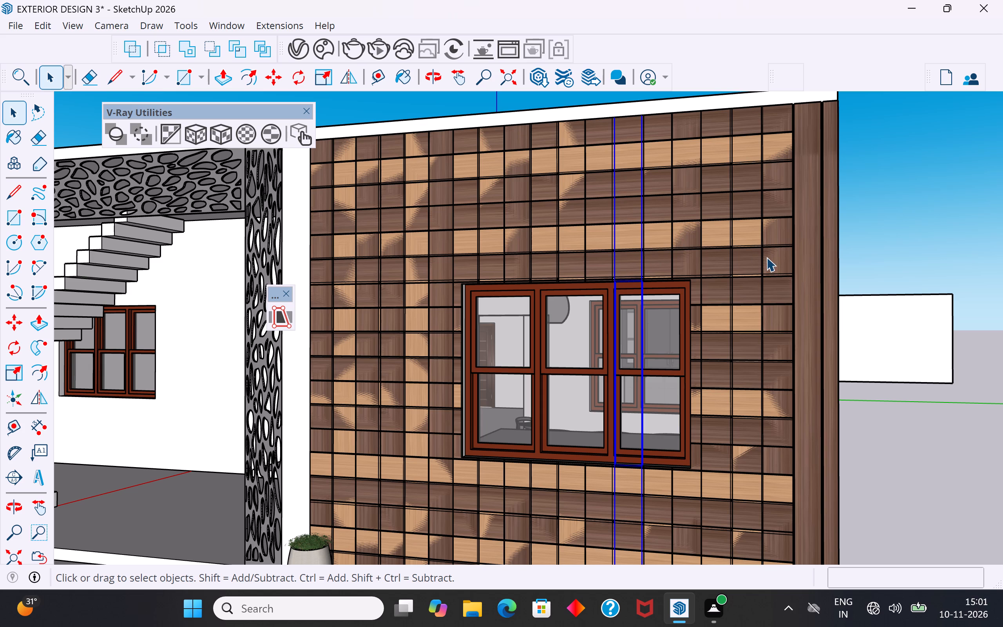
{"action": "right_click", "coordinate": [775, 260]}
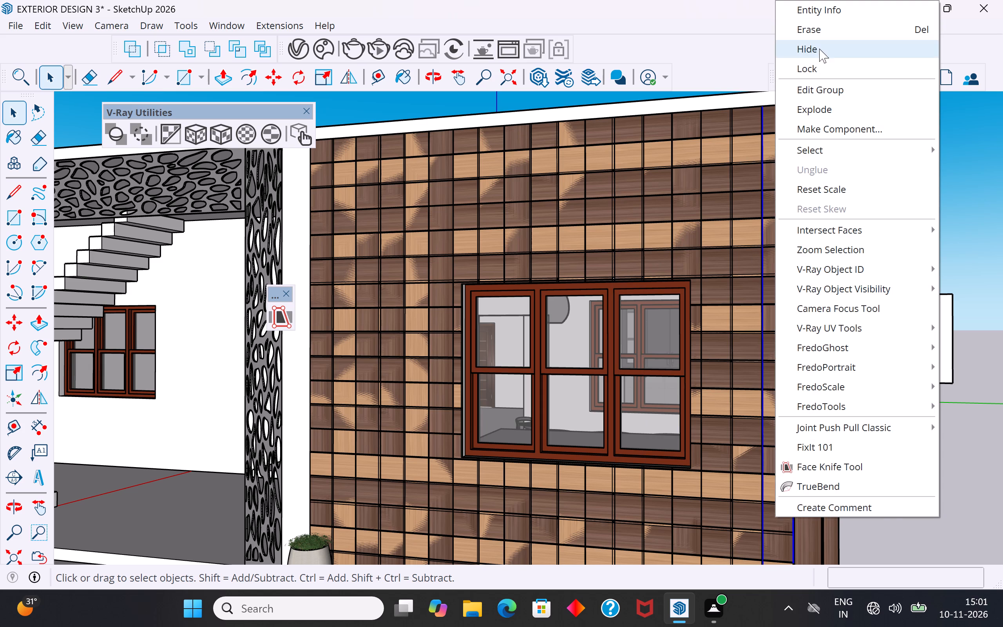
{"action": "left_click", "coordinate": [819, 49]}
Explode the horizontal slat group around the window and check that a single row can be selected.
{"action": "left_click", "coordinate": [778, 235]}
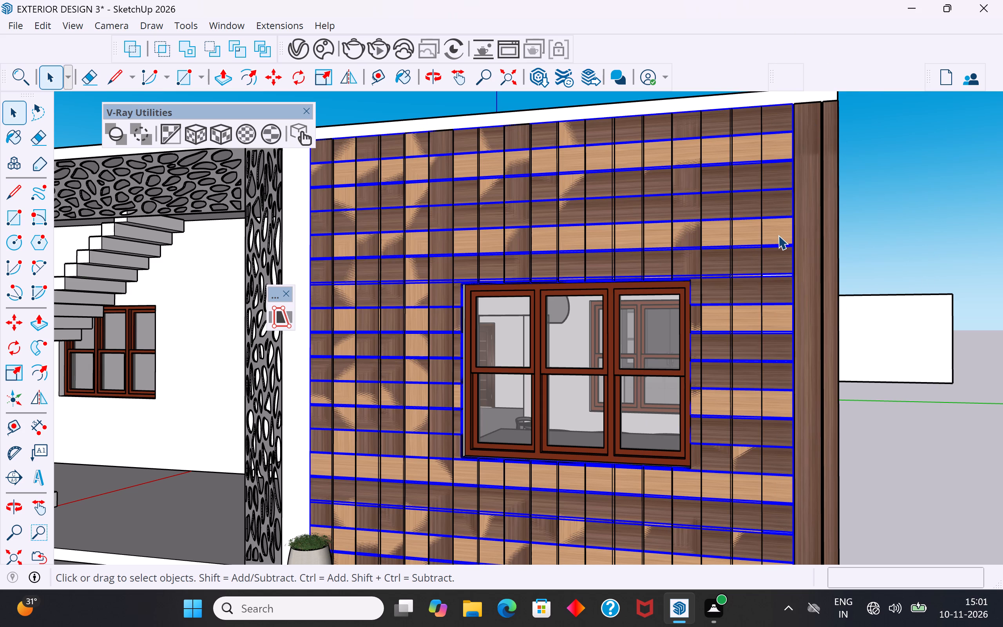
{"action": "right_click", "coordinate": [778, 235]}
{"action": "left_click", "coordinate": [821, 105]}
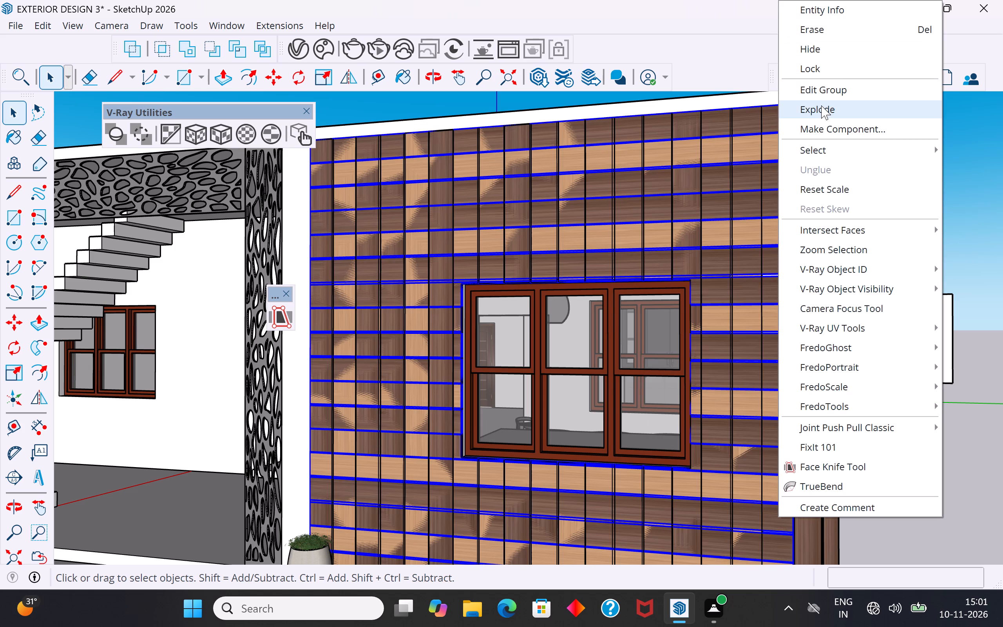
{"action": "left_click", "coordinate": [781, 145]}
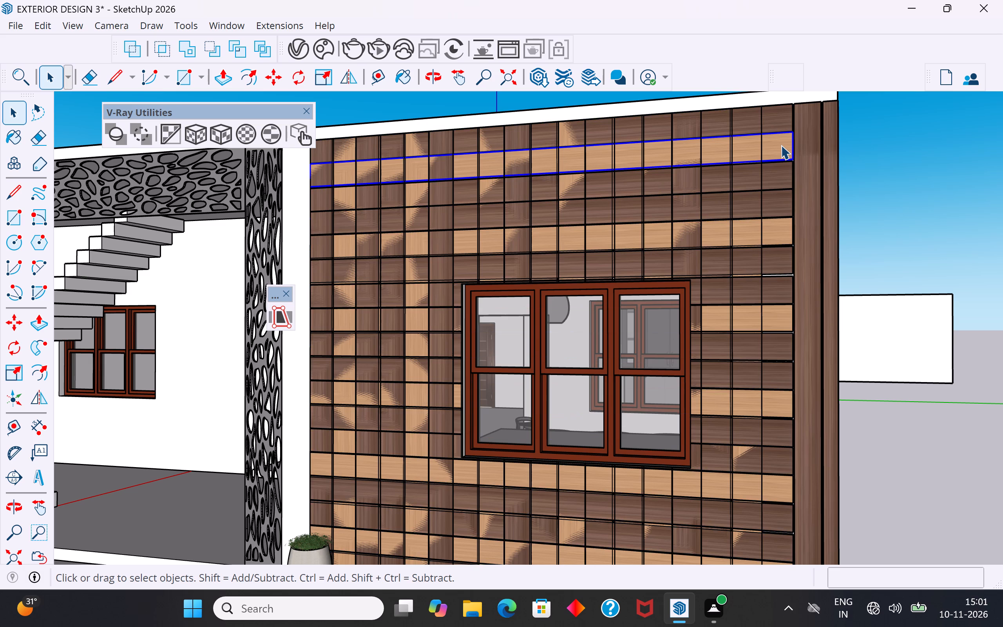
Scale the topmost horizontal slat lengthwise by about 1.08 so it covers the plain strips up to the house corner.
{"action": "scroll", "coordinate": [781, 145], "scroll_direction": "down", "scroll_amount": 5}
{"action": "scroll", "coordinate": [836, 134], "scroll_direction": "up", "scroll_amount": 3}
{"action": "scroll", "coordinate": [742, 248], "scroll_direction": "down", "scroll_amount": 1}
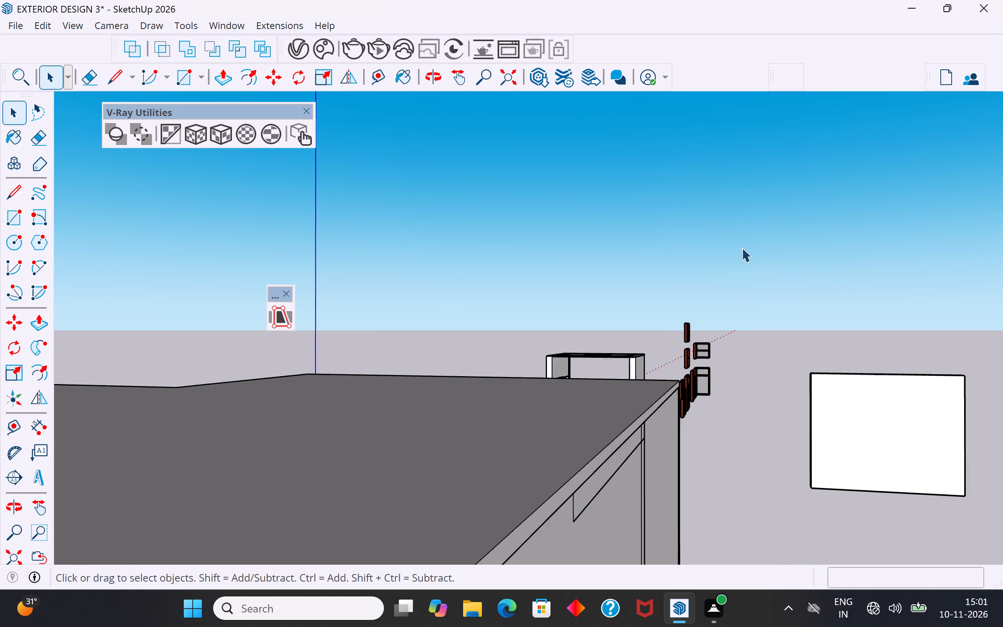
{"action": "scroll", "coordinate": [742, 248], "scroll_direction": "down", "scroll_amount": 3}
{"action": "middle_click_drag", "start_coordinate": [667, 336], "coordinate": [690, 404]}
{"action": "scroll", "coordinate": [701, 366], "scroll_direction": "up", "scroll_amount": 5}
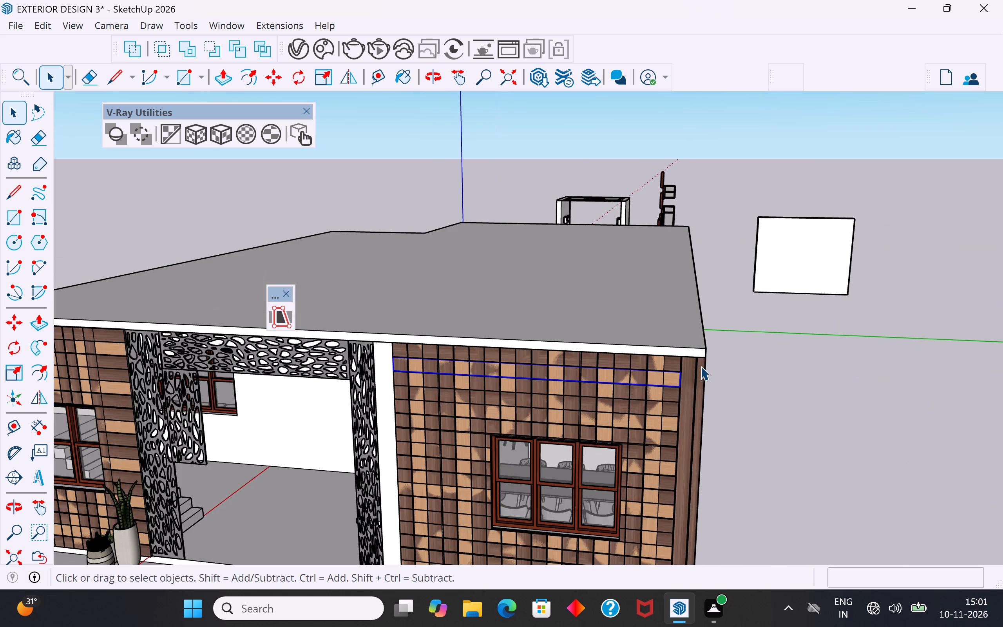
{"action": "scroll", "coordinate": [701, 366], "scroll_direction": "up", "scroll_amount": 7}
{"action": "middle_click_drag", "start_coordinate": [690, 374], "coordinate": [713, 364]}
{"action": "left_click", "coordinate": [668, 344]}
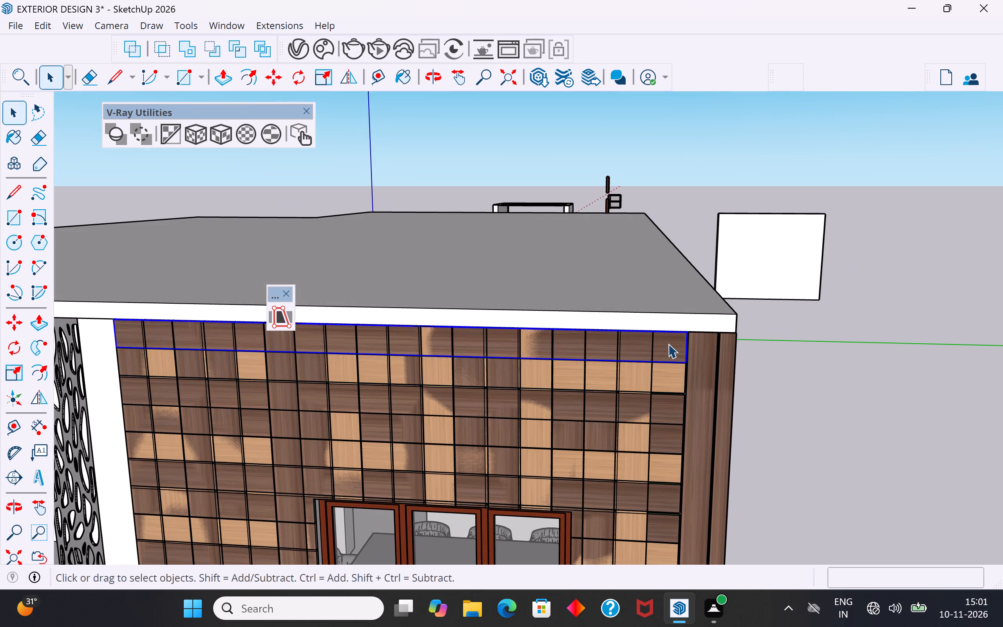
{"action": "scroll", "coordinate": [693, 357], "scroll_direction": "up", "scroll_amount": 7}
{"action": "key", "text": "s"}
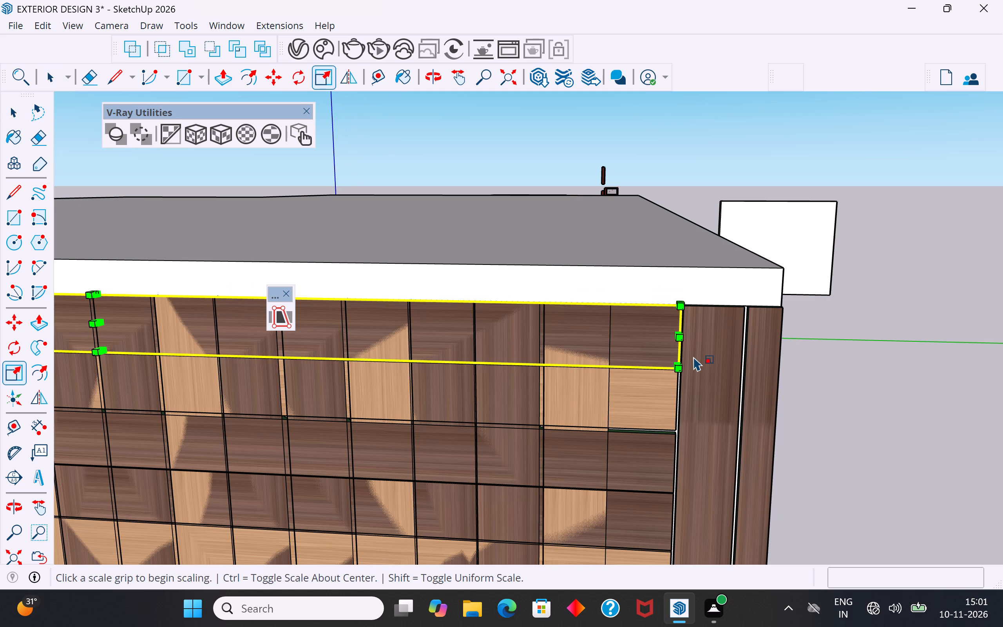
{"action": "scroll", "coordinate": [676, 339], "scroll_direction": "up", "scroll_amount": 9}
{"action": "middle_click_drag", "start_coordinate": [668, 360], "coordinate": [719, 380]}
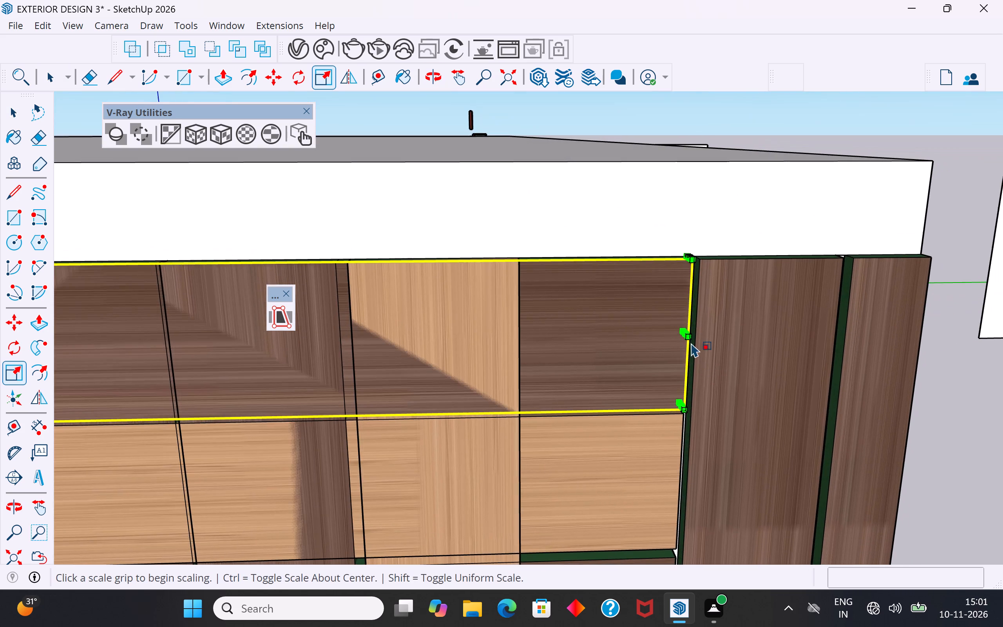
{"action": "scroll", "coordinate": [695, 331], "scroll_direction": "up", "scroll_amount": 8}
{"action": "left_click", "coordinate": [673, 336]}
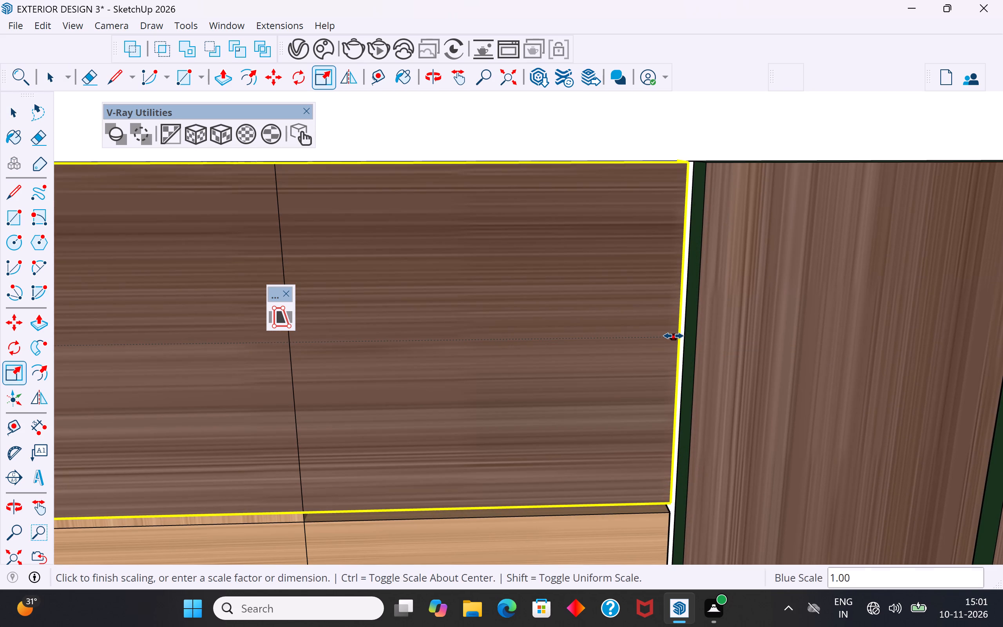
{"action": "scroll", "coordinate": [673, 336], "scroll_direction": "down", "scroll_amount": 9}
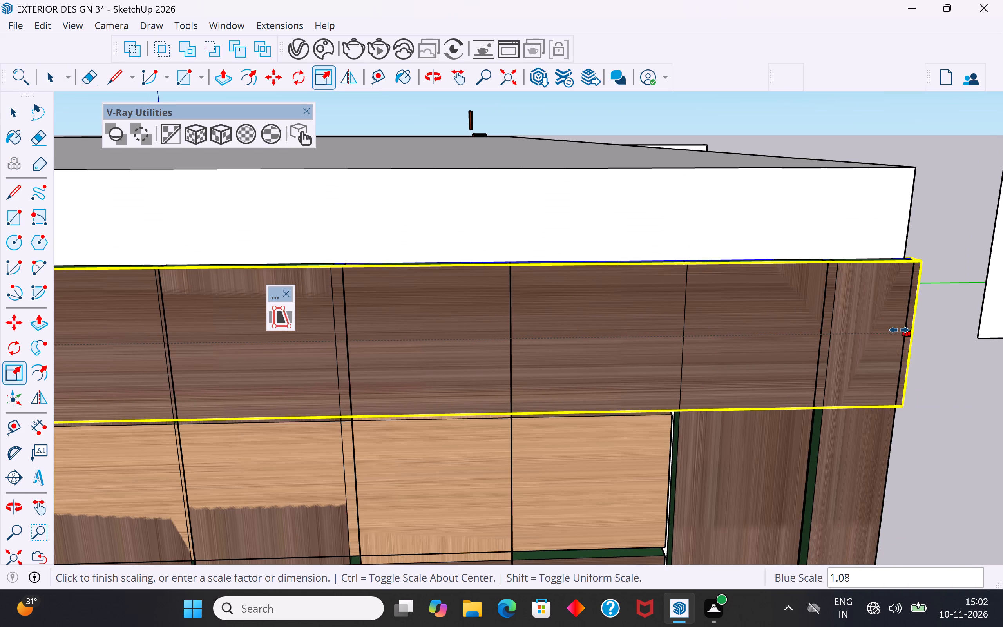
{"action": "left_click", "coordinate": [902, 330]}
{"action": "scroll", "coordinate": [594, 328], "scroll_direction": "down", "scroll_amount": 10}
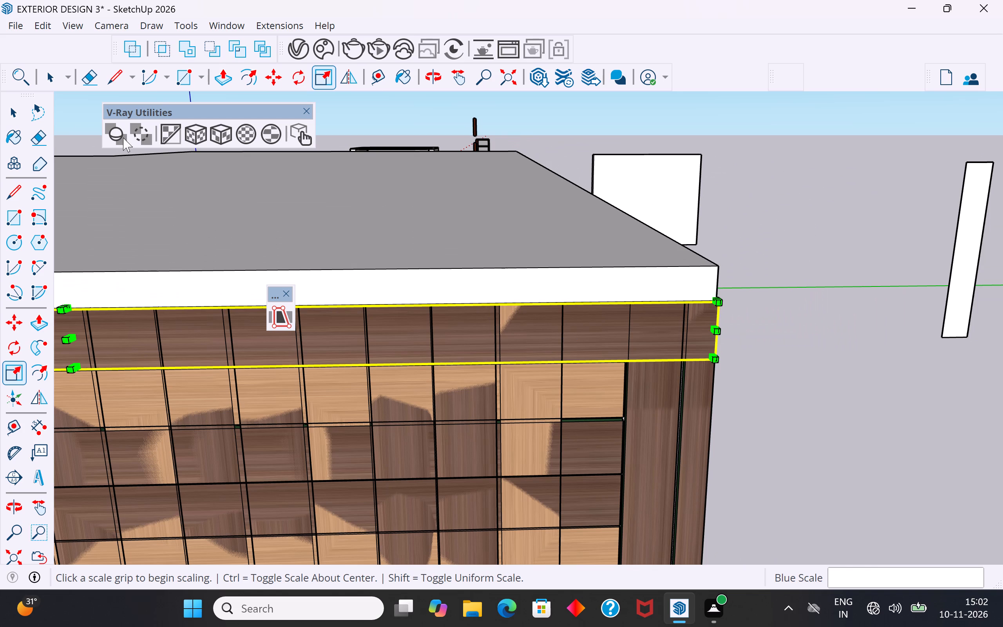
{"action": "left_click", "coordinate": [18, 114]}
{"action": "left_click", "coordinate": [405, 124]}
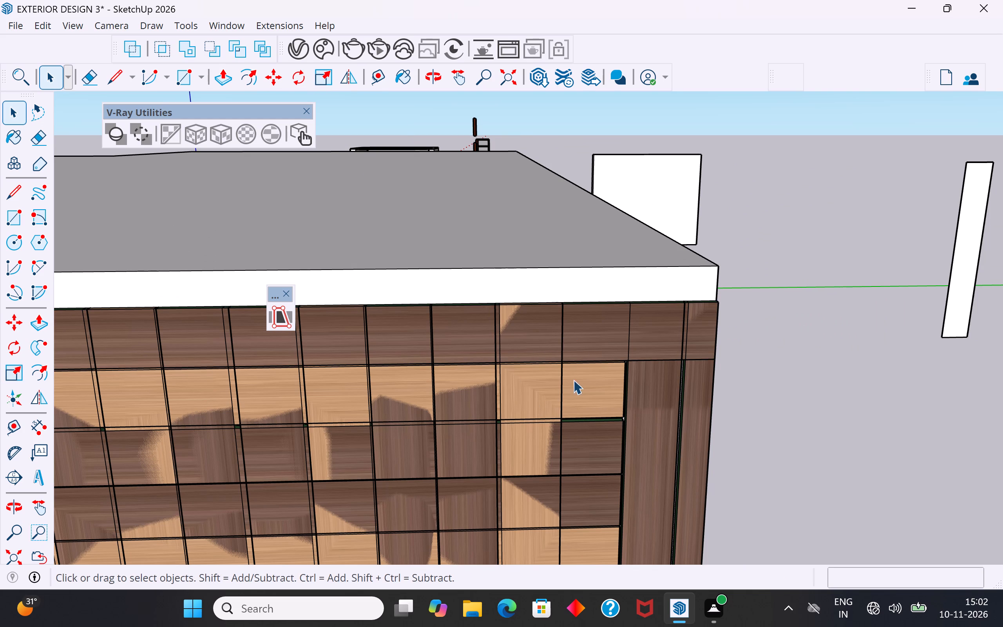
Scale the second horizontal slat from the top lengthwise across the plain strips to the house corner.
{"action": "left_click", "coordinate": [585, 381]}
{"action": "key", "text": "s"}
{"action": "scroll", "coordinate": [646, 416], "scroll_direction": "up", "scroll_amount": 7}
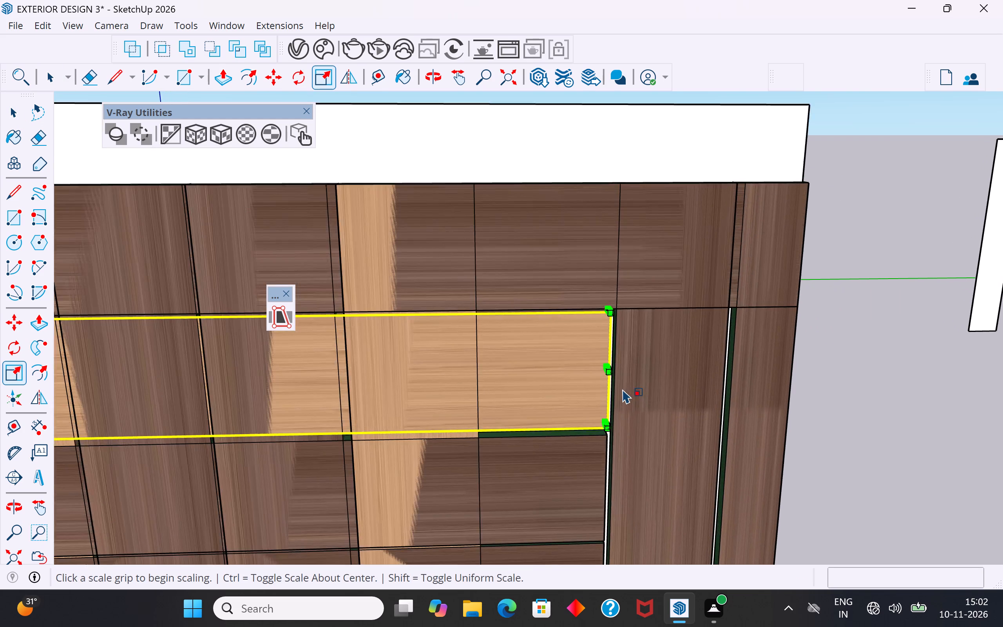
{"action": "scroll", "coordinate": [622, 389], "scroll_direction": "up", "scroll_amount": 4}
{"action": "middle_click_drag", "start_coordinate": [612, 380], "coordinate": [670, 394]}
{"action": "scroll", "coordinate": [627, 358], "scroll_direction": "up", "scroll_amount": 4}
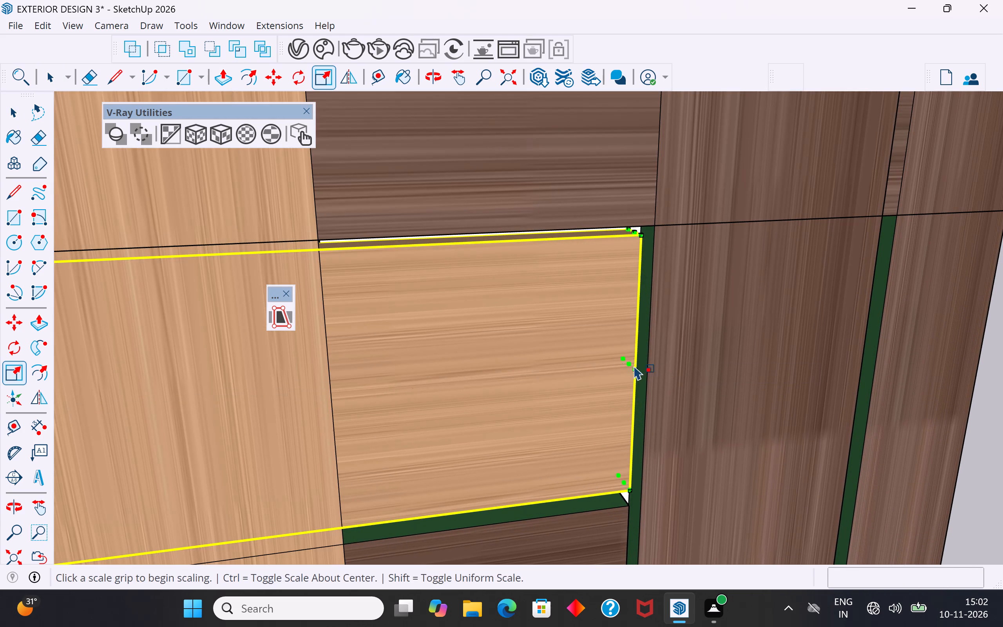
{"action": "left_click", "coordinate": [627, 366]}
{"action": "scroll", "coordinate": [626, 366], "scroll_direction": "down", "scroll_amount": 4}
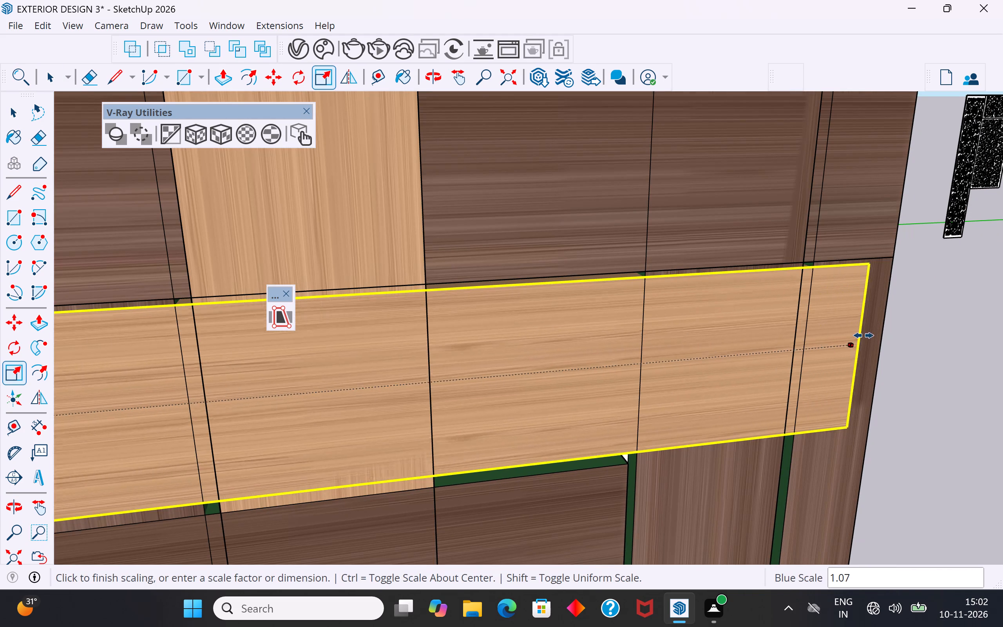
{"action": "left_click", "coordinate": [873, 336]}
Shorten the second horizontal slat slightly so its end lines up with the slat above at the house corner.
{"action": "scroll", "coordinate": [836, 383], "scroll_direction": "down", "scroll_amount": 5}
{"action": "middle_click_drag", "start_coordinate": [831, 386], "coordinate": [755, 310]}
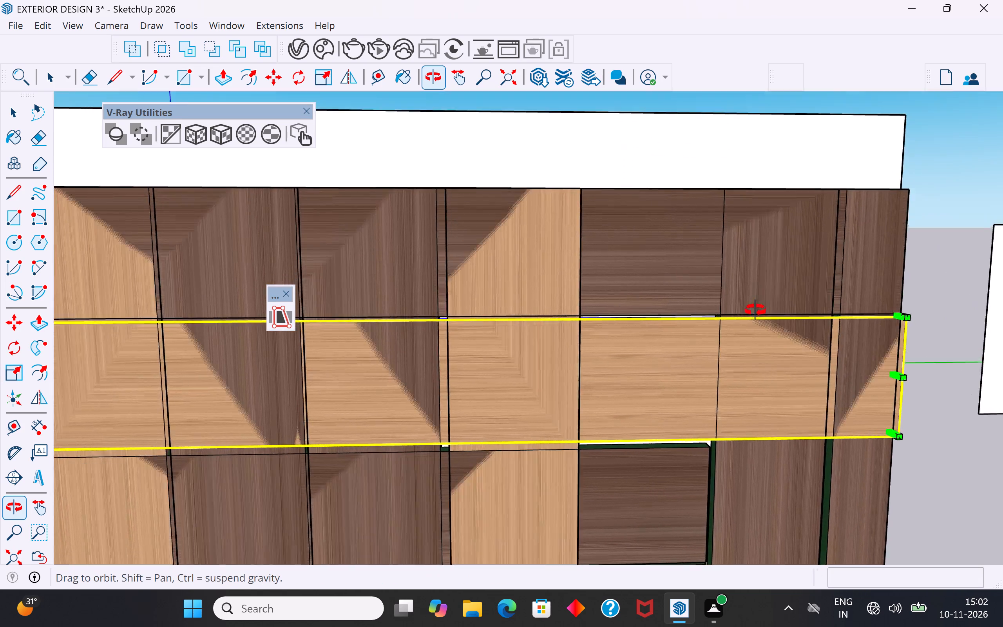
{"action": "middle_click_drag", "start_coordinate": [755, 310], "coordinate": [617, 301]}
{"action": "scroll", "coordinate": [998, 407], "scroll_direction": "up", "scroll_amount": 1}
{"action": "scroll", "coordinate": [705, 412], "scroll_direction": "down", "scroll_amount": 5}
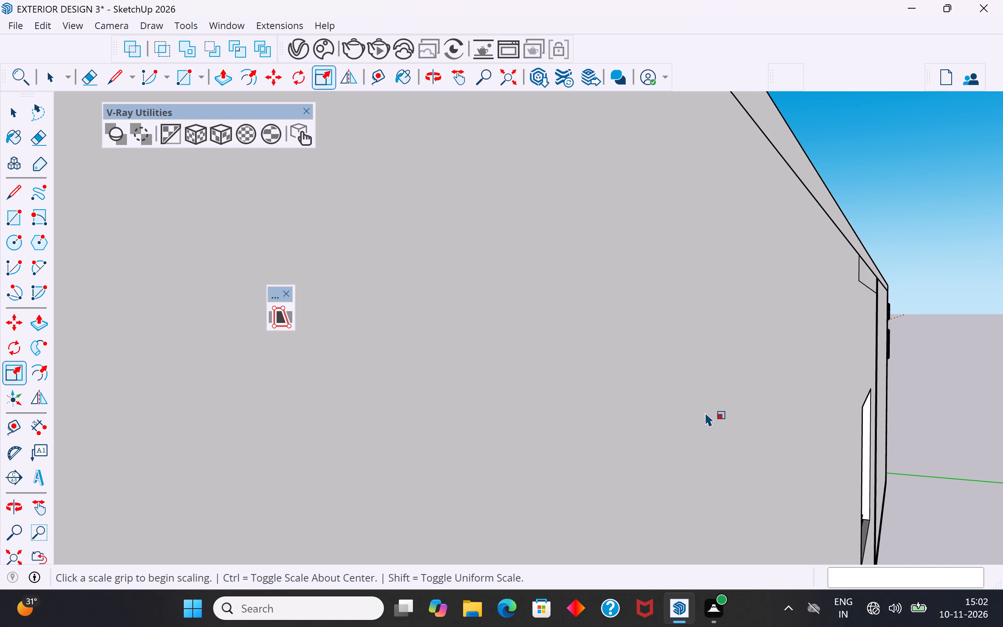
{"action": "scroll", "coordinate": [705, 412], "scroll_direction": "down", "scroll_amount": 13}
{"action": "scroll", "coordinate": [632, 308], "scroll_direction": "up", "scroll_amount": 9}
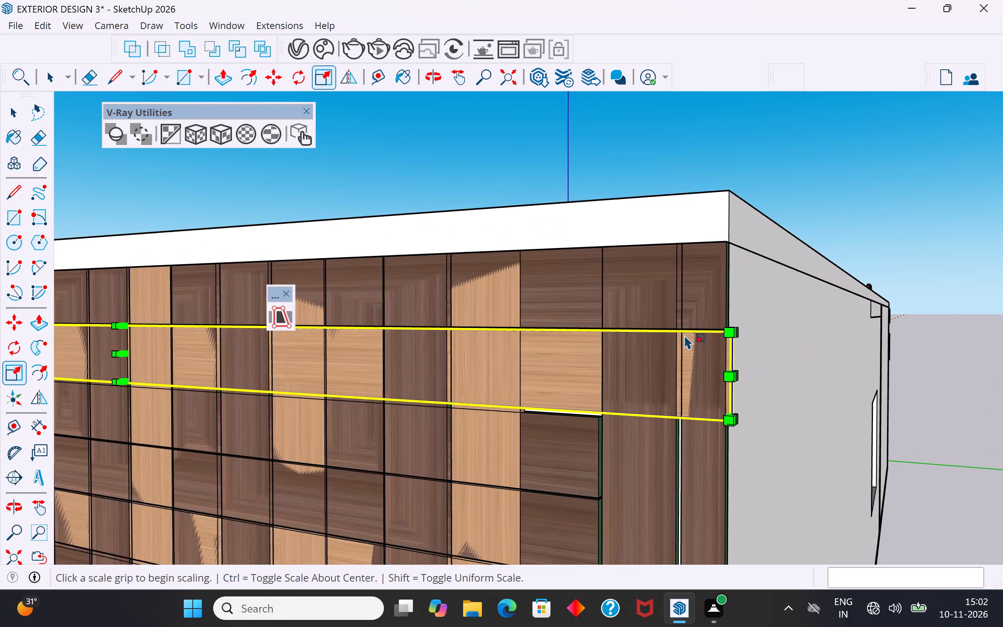
{"action": "scroll", "coordinate": [684, 335], "scroll_direction": "up", "scroll_amount": 9}
{"action": "middle_click_drag", "start_coordinate": [733, 382], "coordinate": [750, 441]}
{"action": "scroll", "coordinate": [753, 432], "scroll_direction": "up", "scroll_amount": 7}
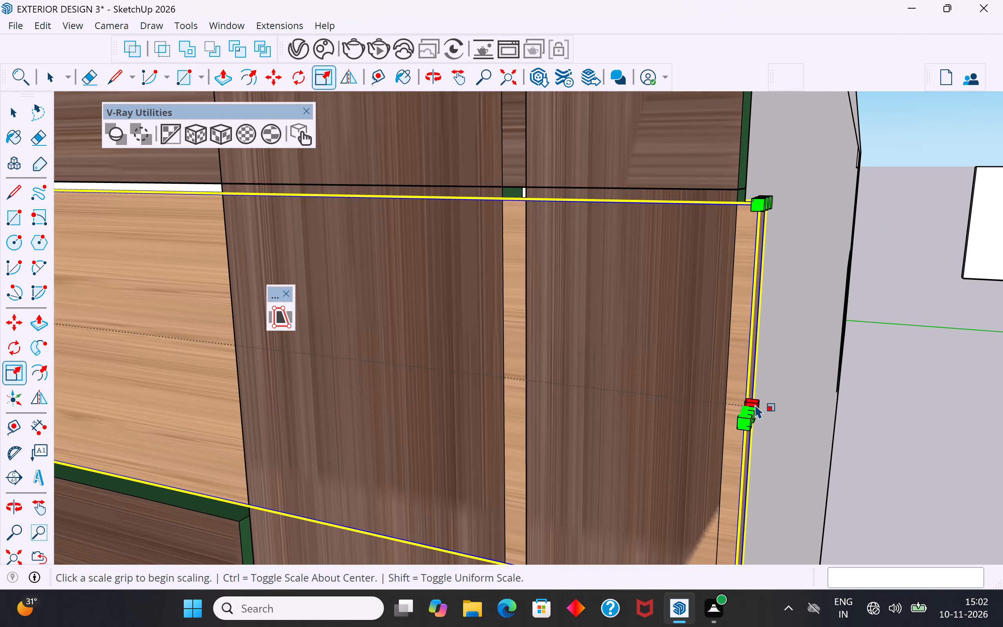
{"action": "scroll", "coordinate": [749, 413], "scroll_direction": "up", "scroll_amount": 4}
{"action": "left_click", "coordinate": [749, 412]}
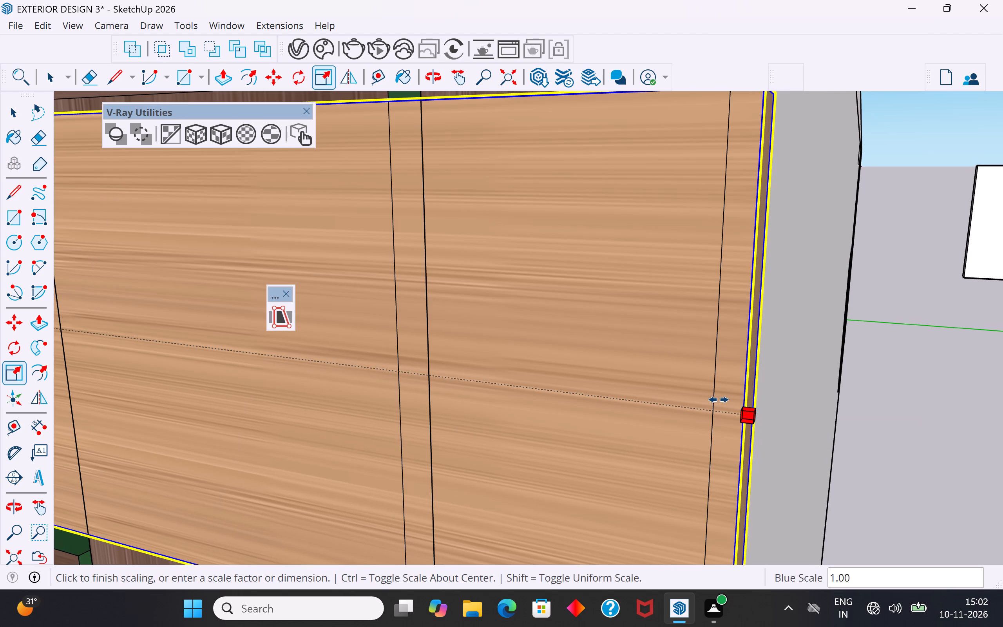
{"action": "left_click", "coordinate": [712, 398]}
{"action": "scroll", "coordinate": [739, 353], "scroll_direction": "down", "scroll_amount": 16}
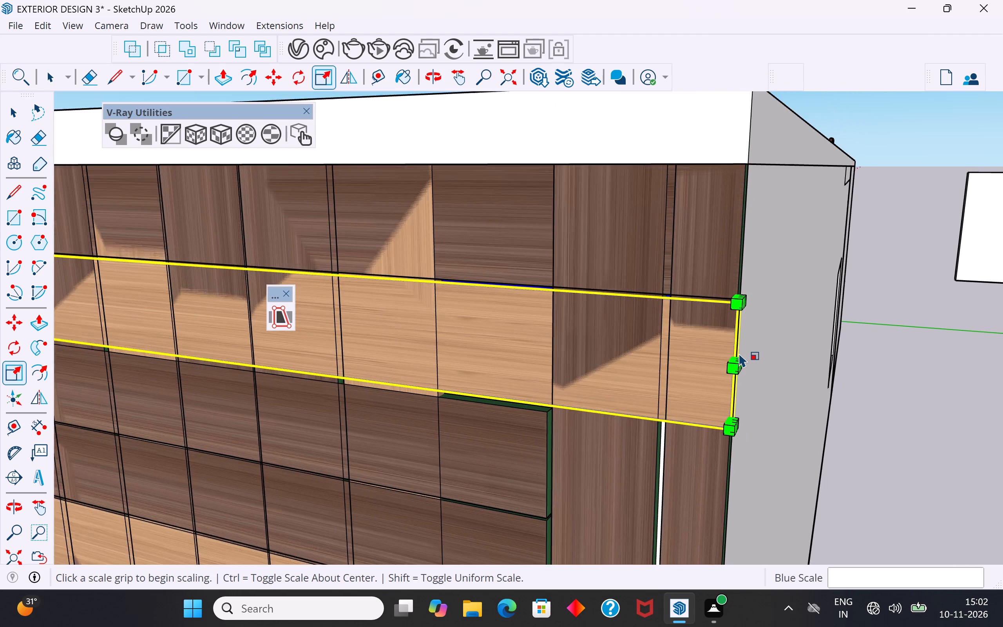
{"action": "scroll", "coordinate": [739, 353], "scroll_direction": "down", "scroll_amount": 6}
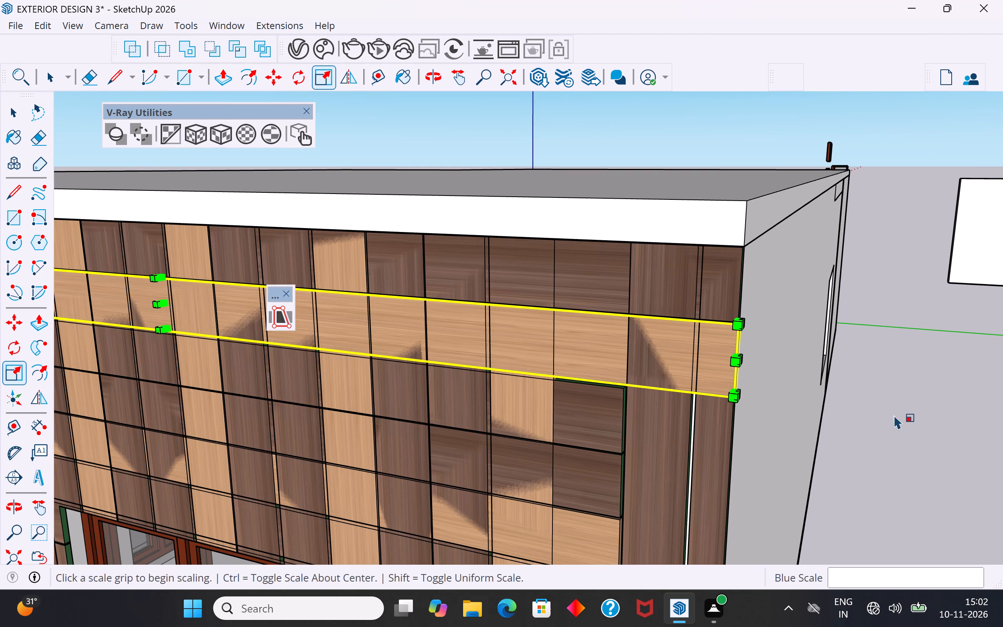
{"action": "left_click", "coordinate": [4, 111]}
{"action": "left_click", "coordinate": [449, 108]}
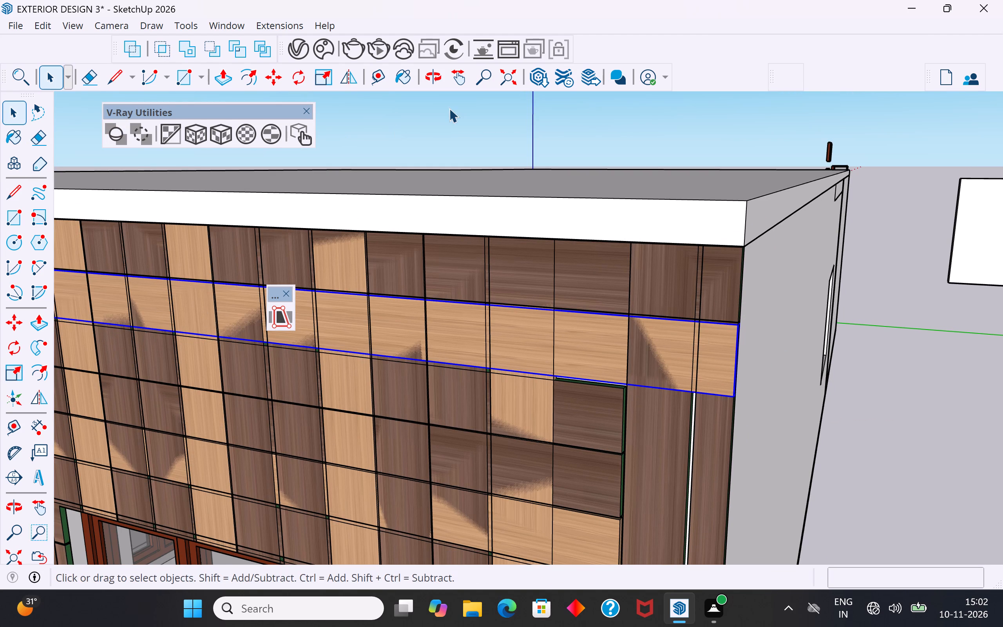
Scale the third horizontal slat from the top lengthwise by about 1.08 so it covers the plain strips up to the house corner.
{"action": "scroll", "coordinate": [693, 221], "scroll_direction": "down", "scroll_amount": 4}
{"action": "scroll", "coordinate": [643, 330], "scroll_direction": "up", "scroll_amount": 3}
{"action": "left_click", "coordinate": [624, 379]}
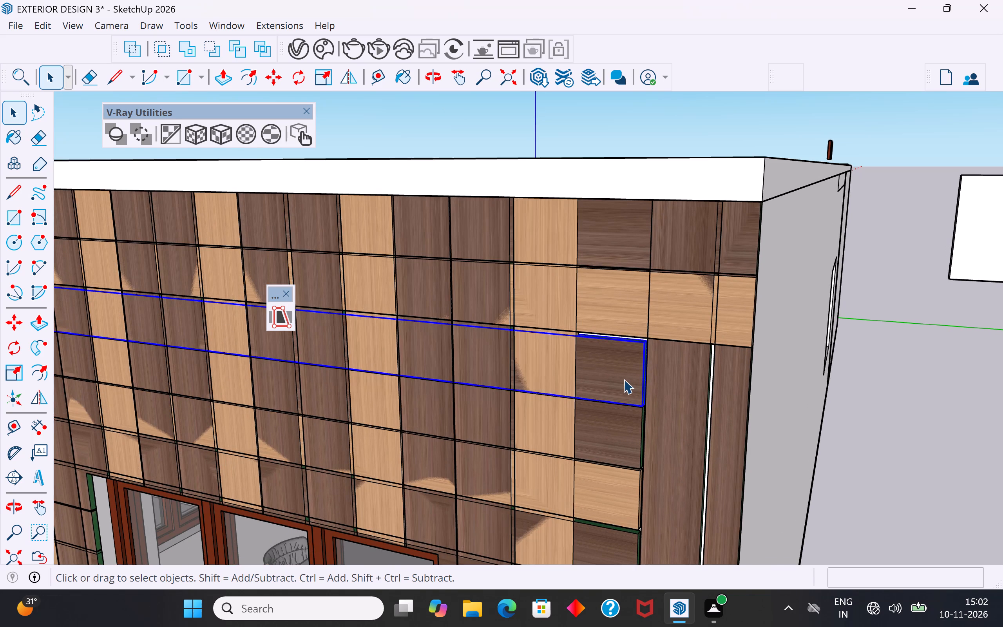
{"action": "scroll", "coordinate": [624, 379], "scroll_direction": "up", "scroll_amount": 5}
{"action": "key", "text": "s"}
{"action": "scroll", "coordinate": [666, 377], "scroll_direction": "up", "scroll_amount": 3}
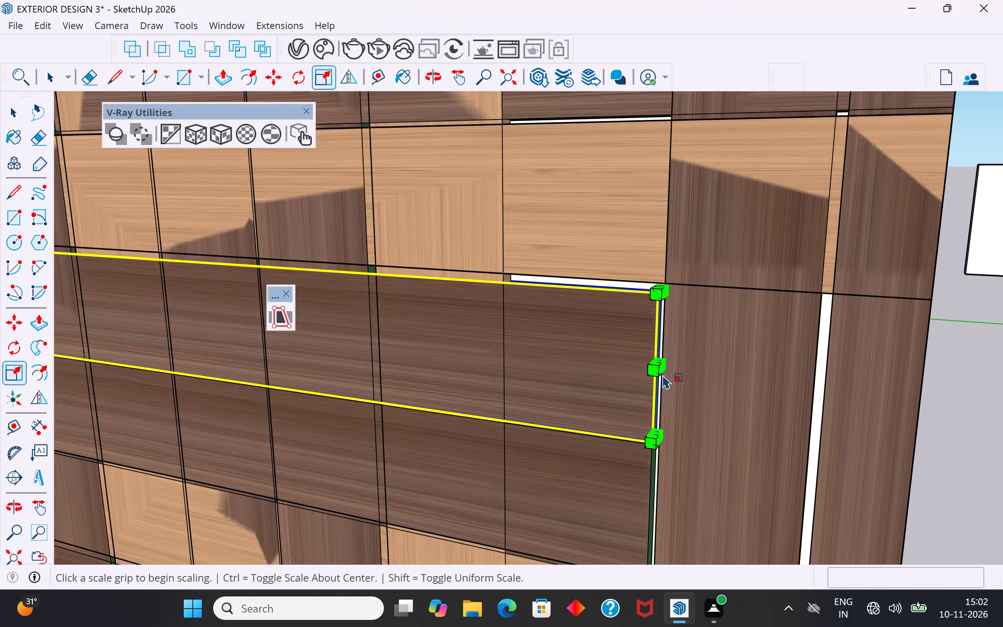
{"action": "scroll", "coordinate": [662, 375], "scroll_direction": "up", "scroll_amount": 13}
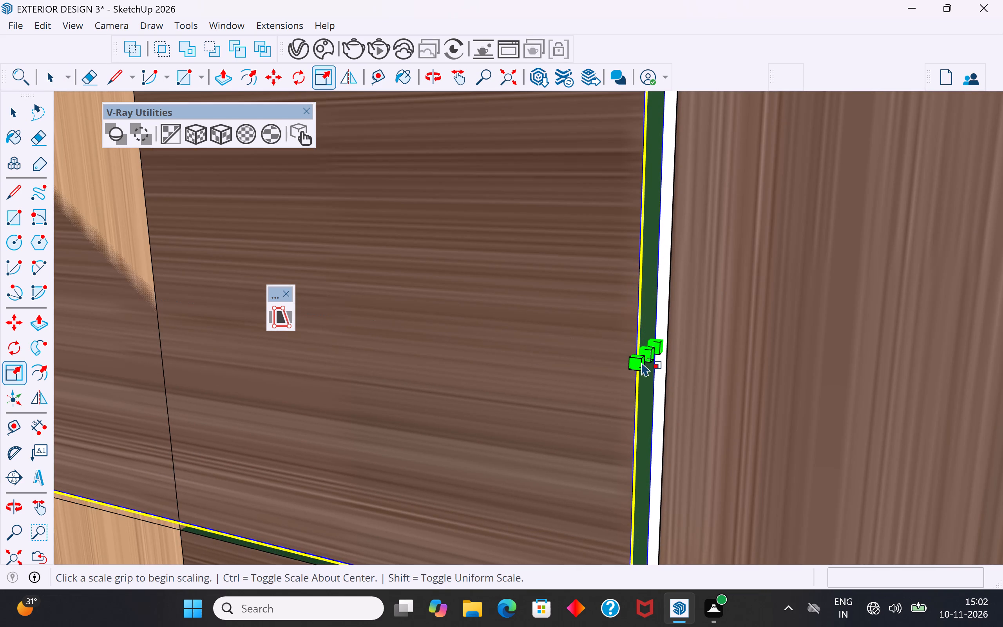
{"action": "left_click", "coordinate": [647, 355]}
{"action": "scroll", "coordinate": [647, 355], "scroll_direction": "down", "scroll_amount": 17}
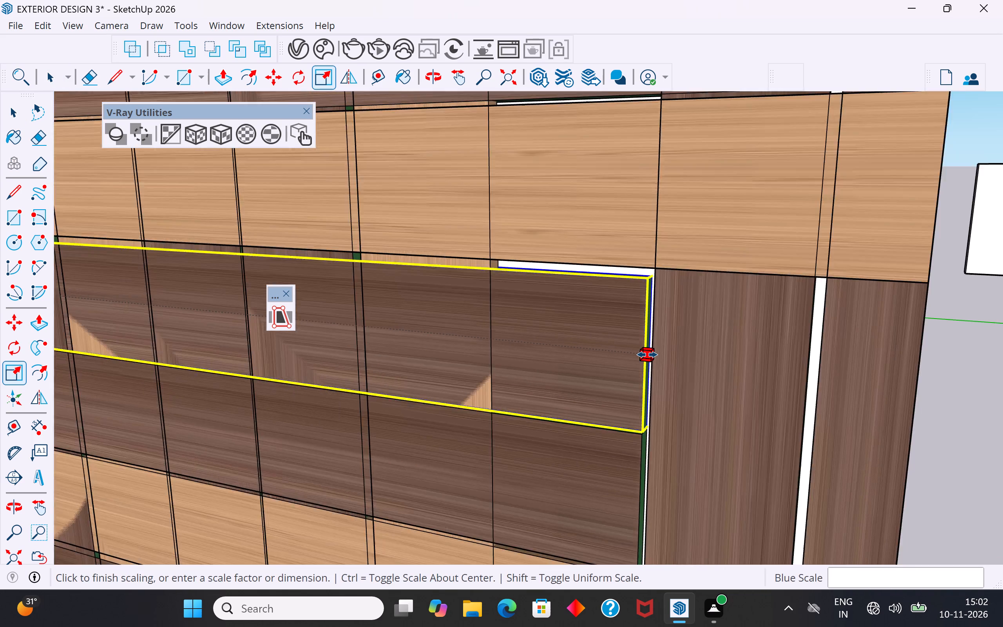
{"action": "scroll", "coordinate": [647, 355], "scroll_direction": "down", "scroll_amount": 14}
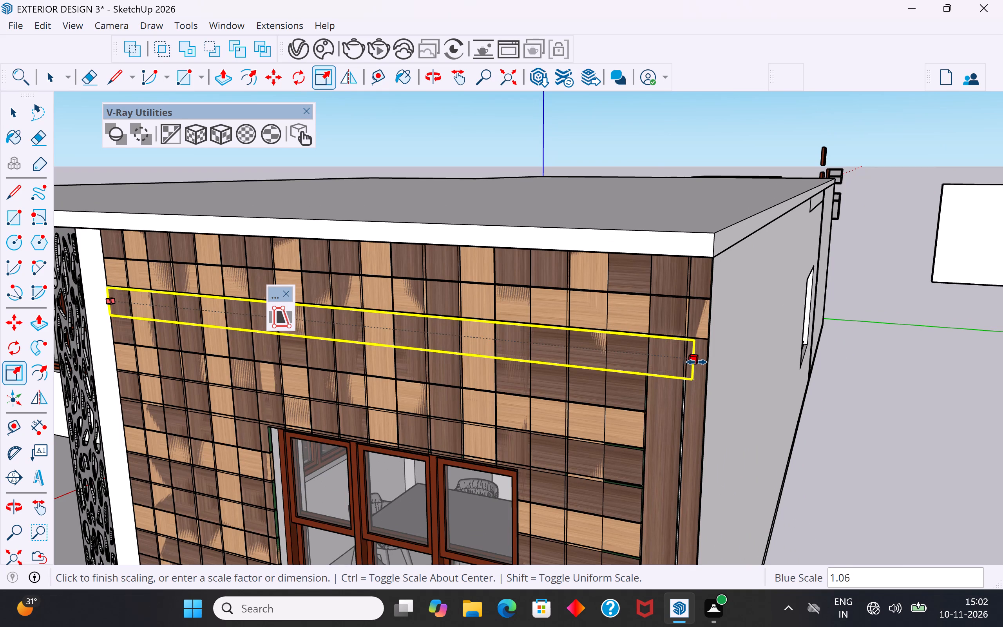
{"action": "left_click", "coordinate": [708, 364]}
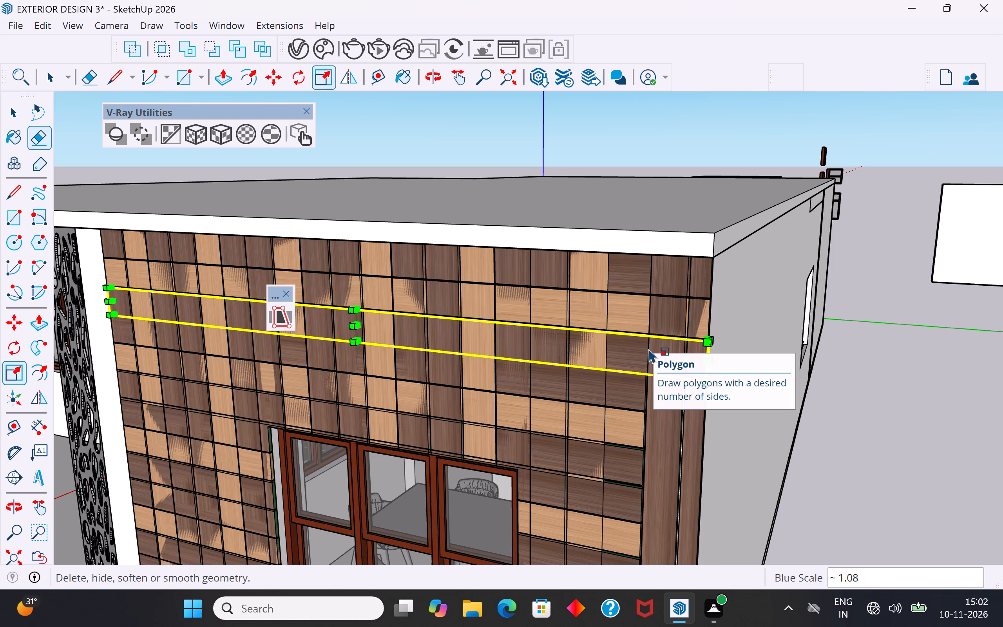
{"action": "scroll", "coordinate": [690, 322], "scroll_direction": "down", "scroll_amount": 4}
{"action": "left_click", "coordinate": [846, 402]}
{"action": "left_click", "coordinate": [646, 150]}
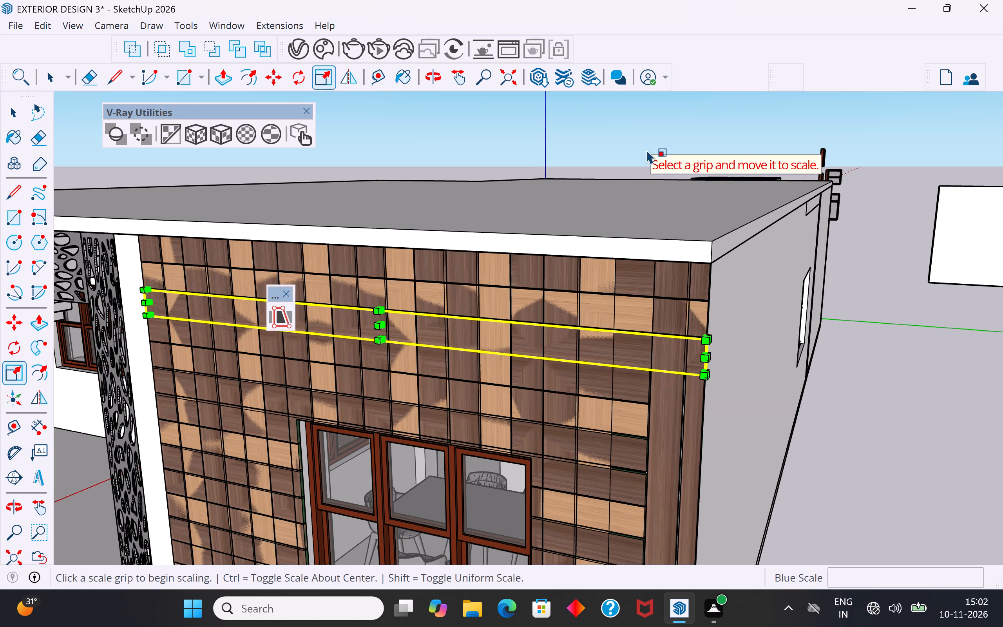
{"action": "left_click", "coordinate": [25, 115]}
{"action": "left_click", "coordinate": [540, 179]}
{"action": "left_click", "coordinate": [550, 143]}
{"action": "scroll", "coordinate": [537, 298], "scroll_direction": "down", "scroll_amount": 3}
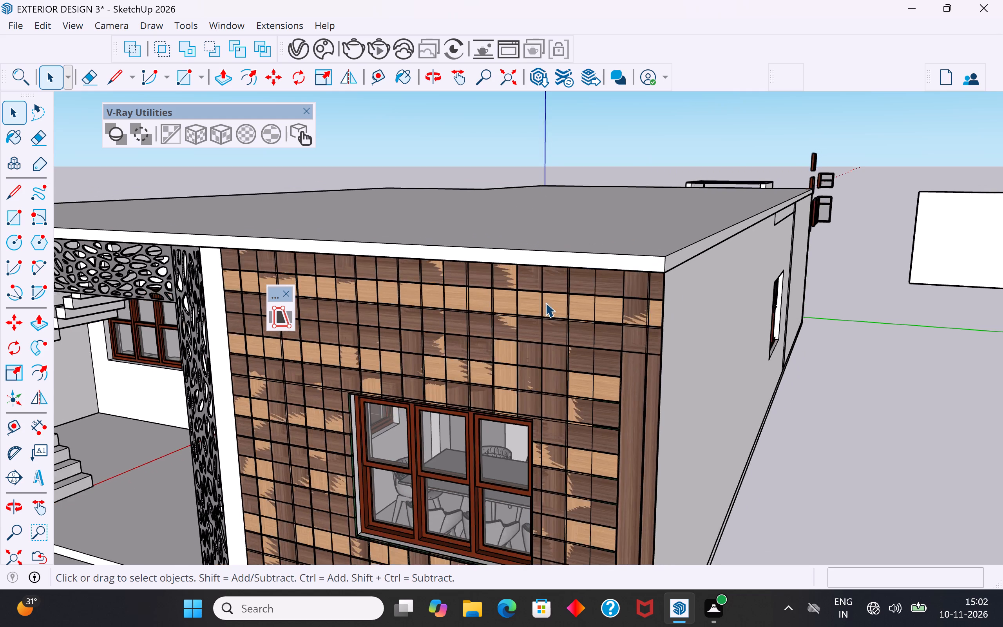
Scale the fourth horizontal slat from the top lengthwise across the plain strips to the house corner.
{"action": "middle_click_drag", "start_coordinate": [649, 322], "coordinate": [709, 300]}
{"action": "scroll", "coordinate": [654, 314], "scroll_direction": "up", "scroll_amount": 4}
{"action": "left_click", "coordinate": [654, 314]}
{"action": "middle_click_drag", "start_coordinate": [729, 360], "coordinate": [705, 344]}
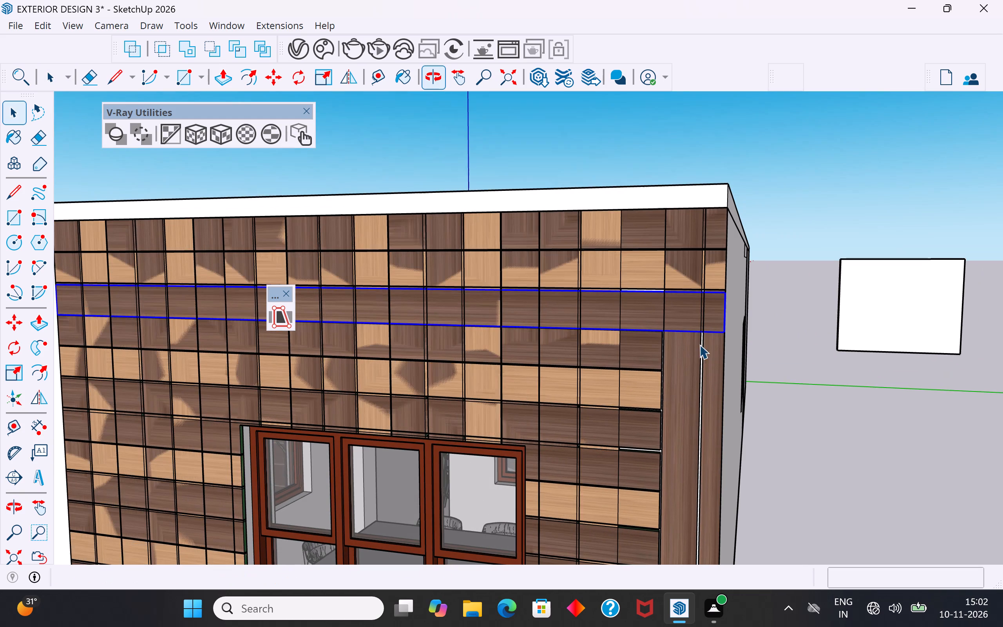
{"action": "left_click", "coordinate": [644, 344]}
{"action": "key", "text": "s"}
{"action": "scroll", "coordinate": [657, 354], "scroll_direction": "up", "scroll_amount": 3}
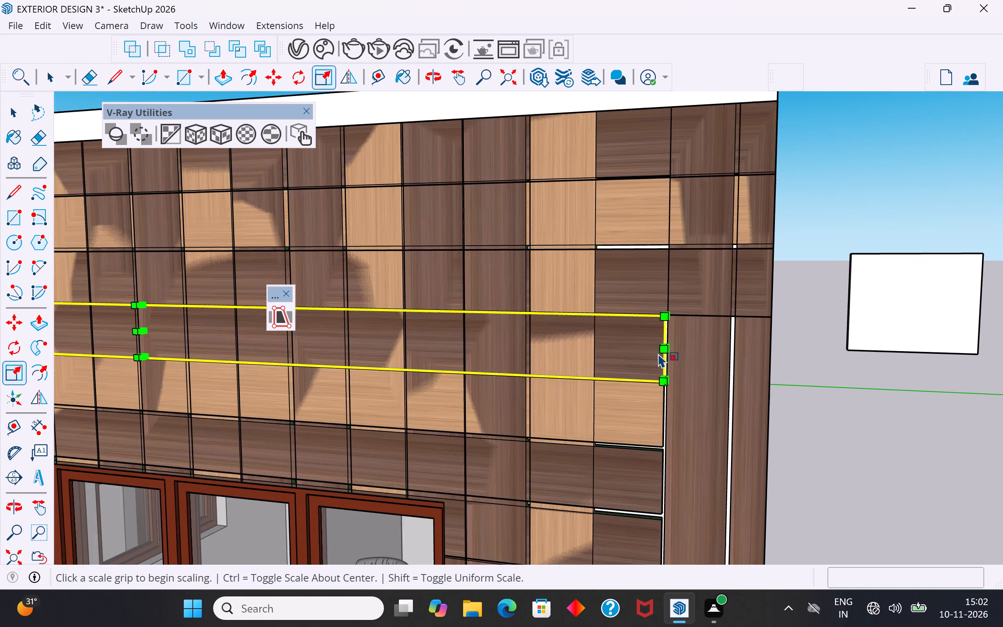
{"action": "scroll", "coordinate": [658, 353], "scroll_direction": "up", "scroll_amount": 10}
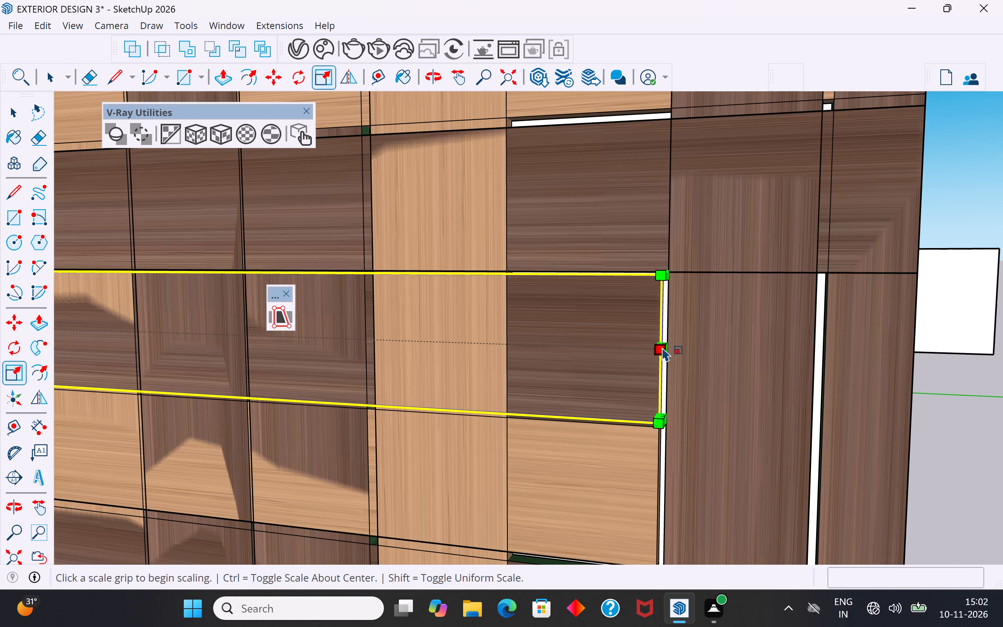
{"action": "scroll", "coordinate": [674, 345], "scroll_direction": "up", "scroll_amount": 4}
{"action": "middle_click_drag", "start_coordinate": [683, 354], "coordinate": [625, 410]}
{"action": "scroll", "coordinate": [610, 242], "scroll_direction": "down", "scroll_amount": 5}
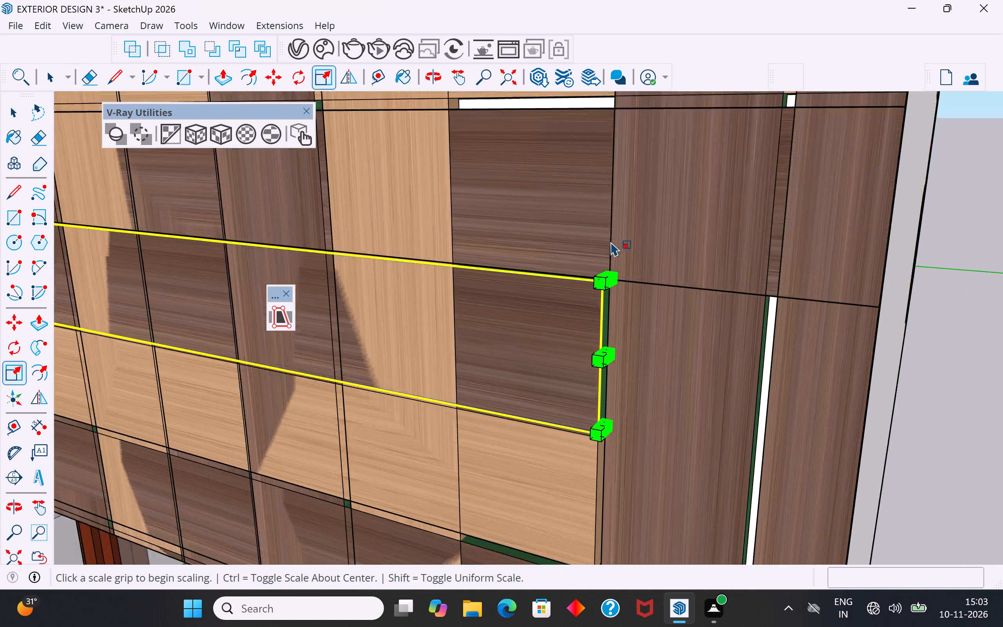
{"action": "scroll", "coordinate": [610, 241], "scroll_direction": "down", "scroll_amount": 5}
{"action": "middle_click_drag", "start_coordinate": [616, 309], "coordinate": [627, 383]}
{"action": "scroll", "coordinate": [690, 200], "scroll_direction": "down", "scroll_amount": 4}
{"action": "middle_click_drag", "start_coordinate": [681, 232], "coordinate": [689, 277]}
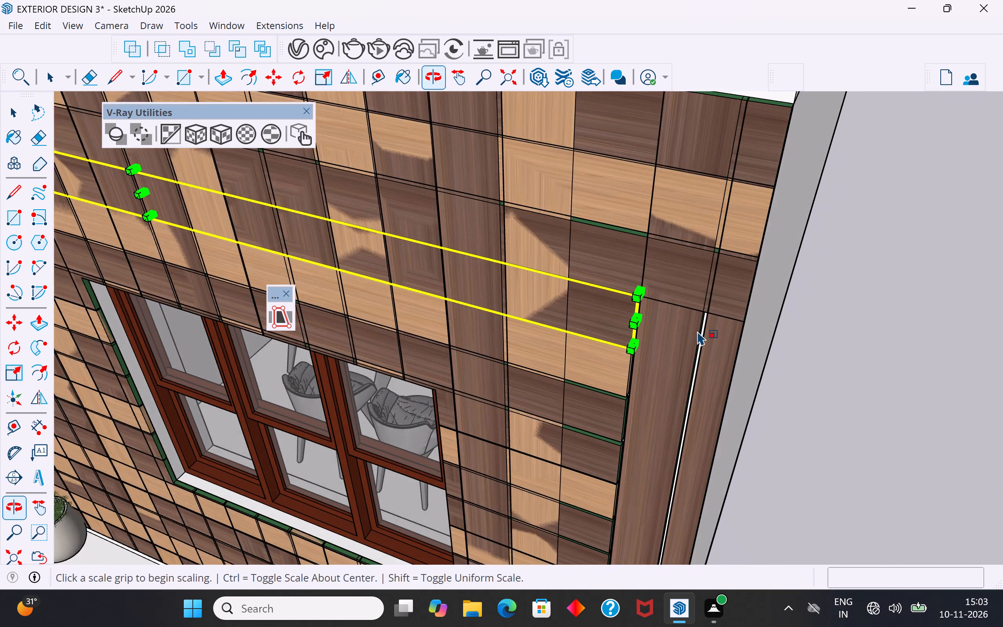
{"action": "scroll", "coordinate": [696, 333], "scroll_direction": "up", "scroll_amount": 9}
{"action": "left_click", "coordinate": [553, 302]}
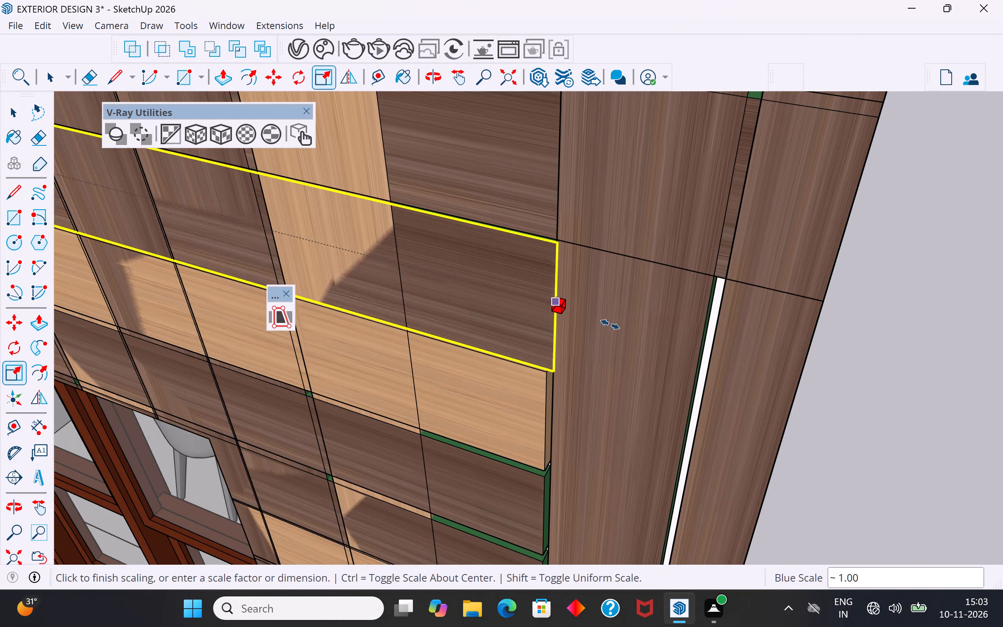
{"action": "left_click", "coordinate": [802, 370]}
{"action": "scroll", "coordinate": [726, 251], "scroll_direction": "down", "scroll_amount": 4}
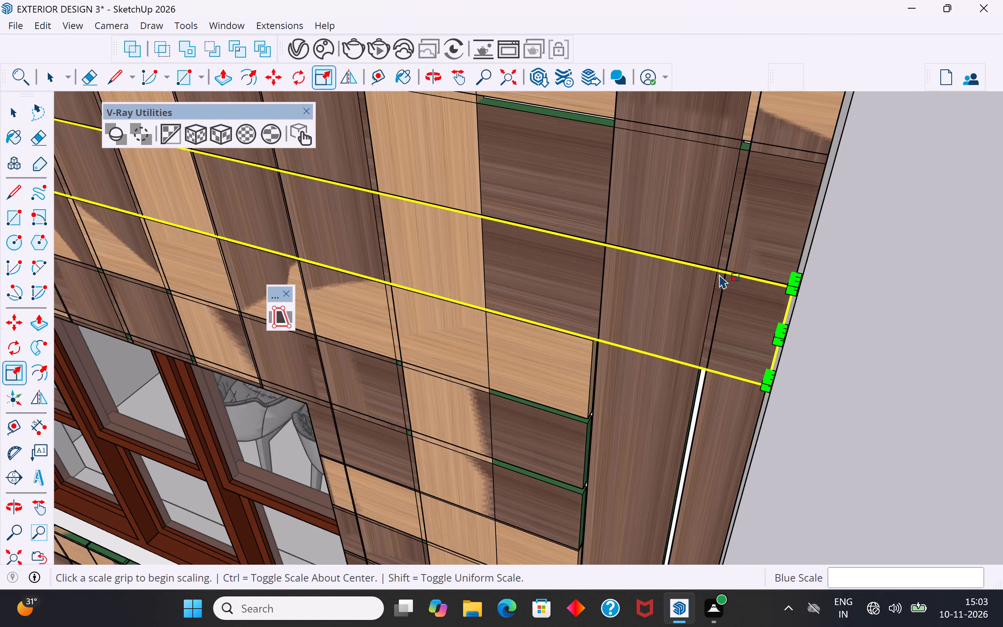
{"action": "middle_click_drag", "start_coordinate": [701, 354], "coordinate": [737, 230]}
{"action": "left_click", "coordinate": [17, 113]}
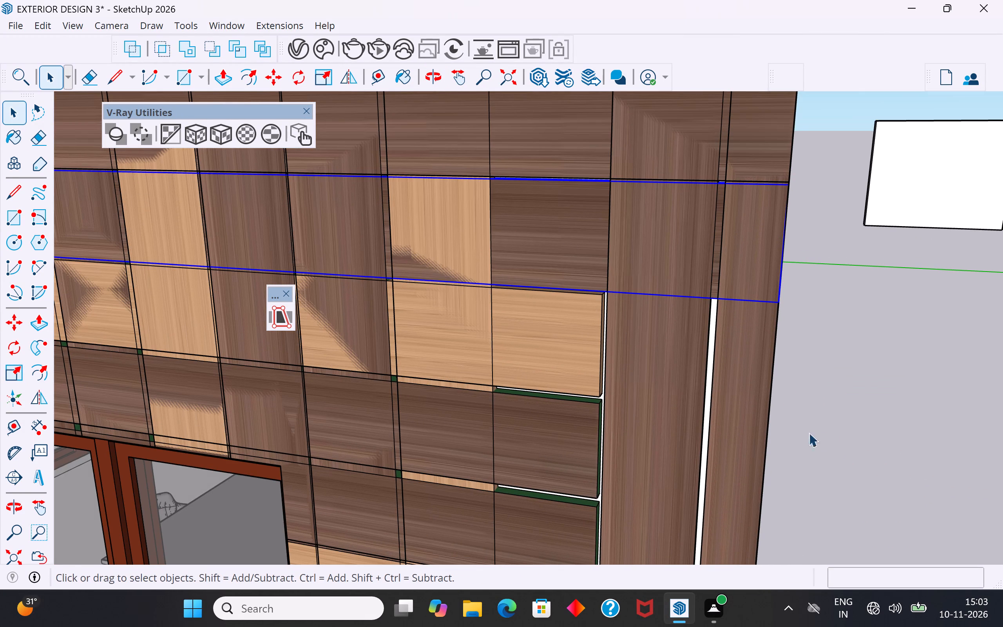
{"action": "left_click", "coordinate": [864, 425]}
Scale the fifth horizontal slat from the top, the light wood one, lengthwise across the plain strips to the house corner.
{"action": "scroll", "coordinate": [578, 366], "scroll_direction": "up", "scroll_amount": 4}
{"action": "left_click", "coordinate": [578, 365]}
{"action": "scroll", "coordinate": [578, 365], "scroll_direction": "down", "scroll_amount": 4}
{"action": "middle_click_drag", "start_coordinate": [677, 221], "coordinate": [620, 315]}
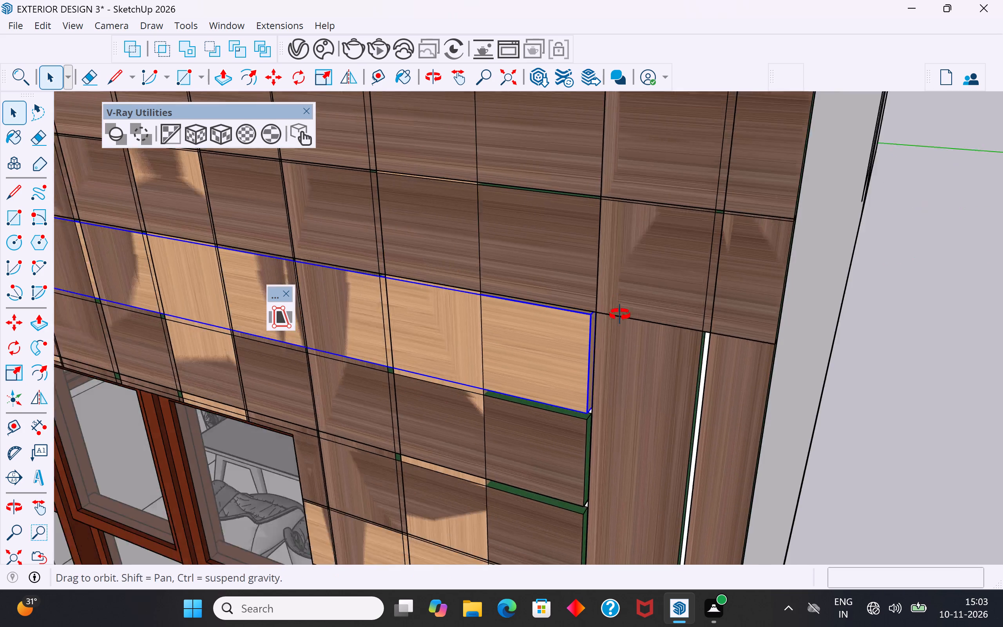
{"action": "middle_click_drag", "start_coordinate": [620, 315], "coordinate": [603, 375]}
{"action": "scroll", "coordinate": [597, 385], "scroll_direction": "up", "scroll_amount": 2}
{"action": "key", "text": "s"}
{"action": "scroll", "coordinate": [578, 395], "scroll_direction": "up", "scroll_amount": 6}
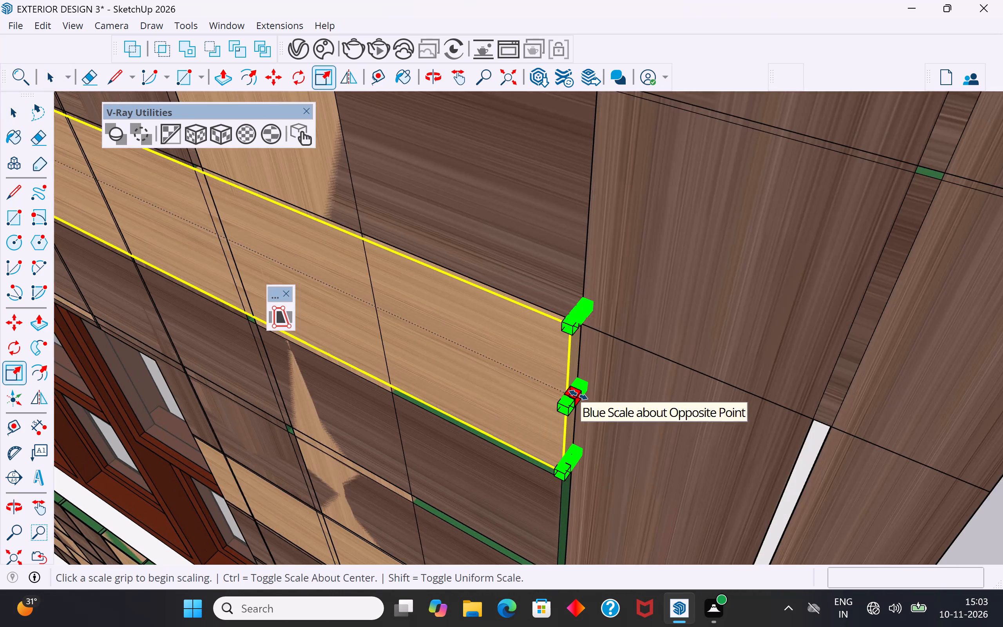
{"action": "left_click", "coordinate": [578, 395]}
{"action": "scroll", "coordinate": [578, 395], "scroll_direction": "down", "scroll_amount": 10}
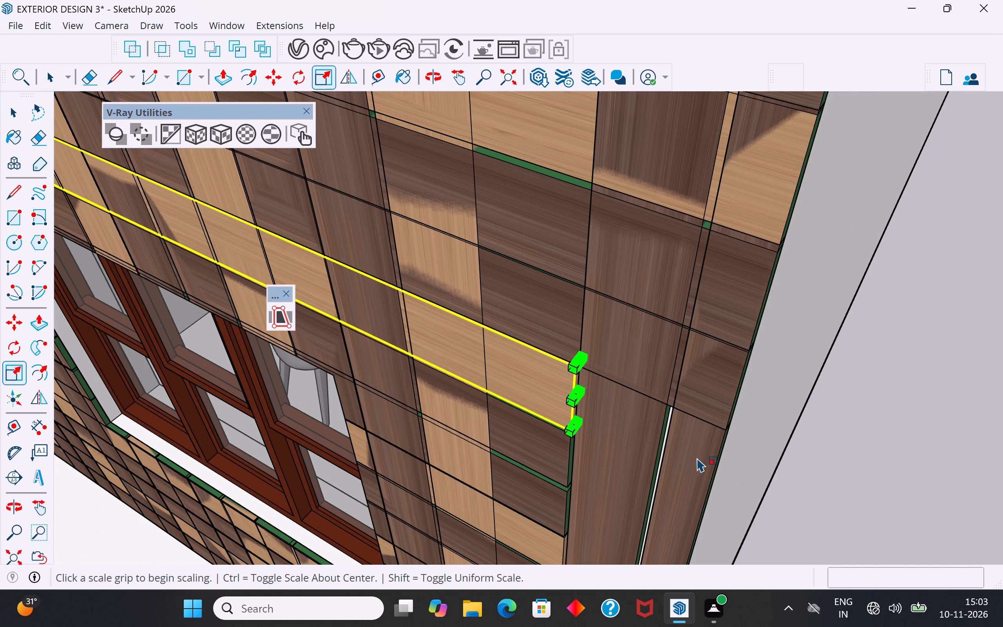
{"action": "left_click", "coordinate": [574, 393]}
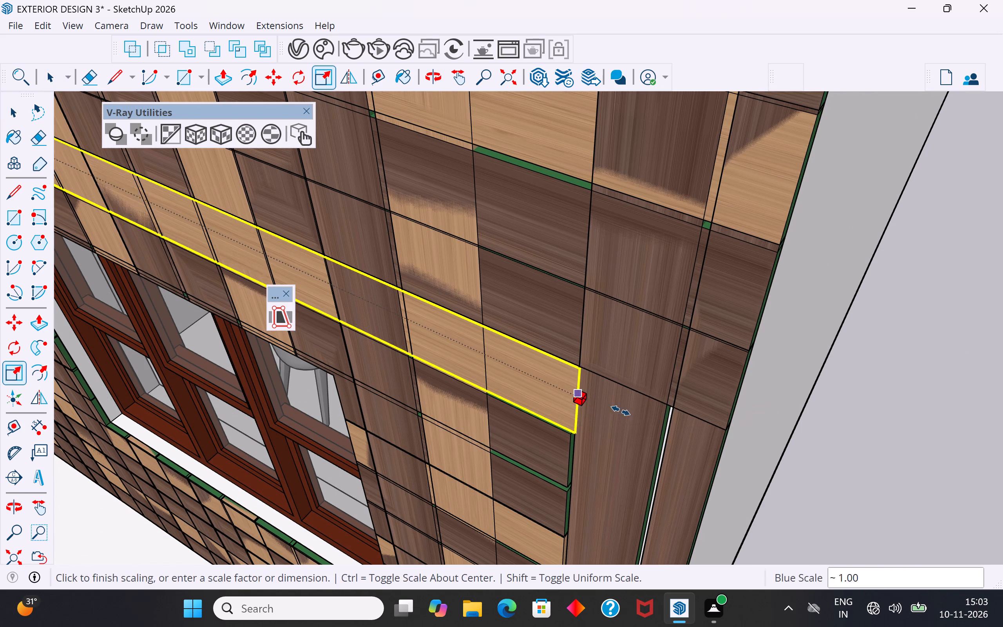
{"action": "left_click", "coordinate": [720, 453]}
{"action": "scroll", "coordinate": [640, 406], "scroll_direction": "down", "scroll_amount": 5}
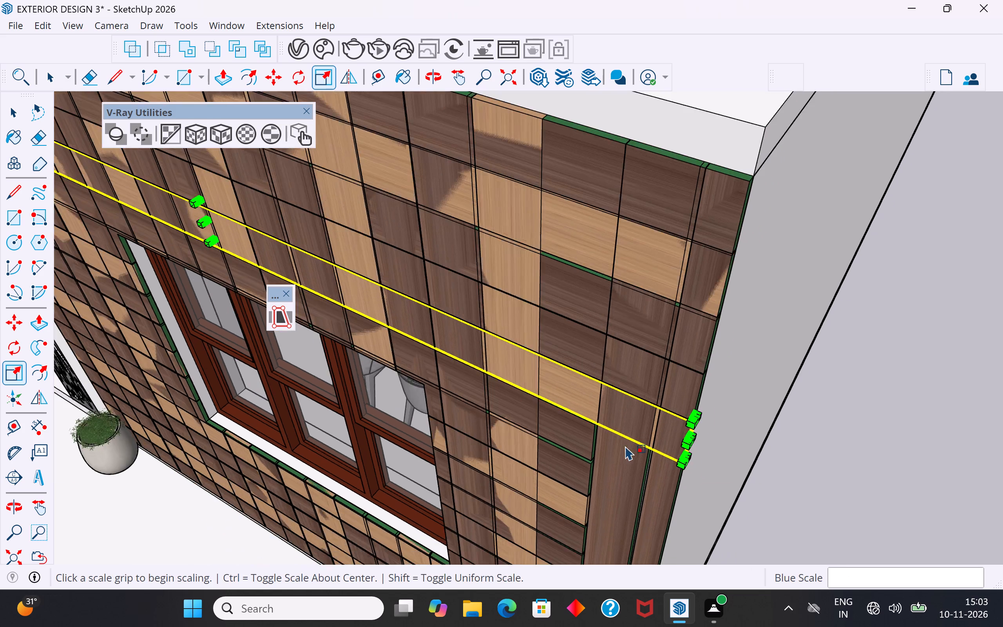
{"action": "middle_click_drag", "start_coordinate": [625, 446], "coordinate": [657, 327]}
{"action": "left_click", "coordinate": [16, 116]}
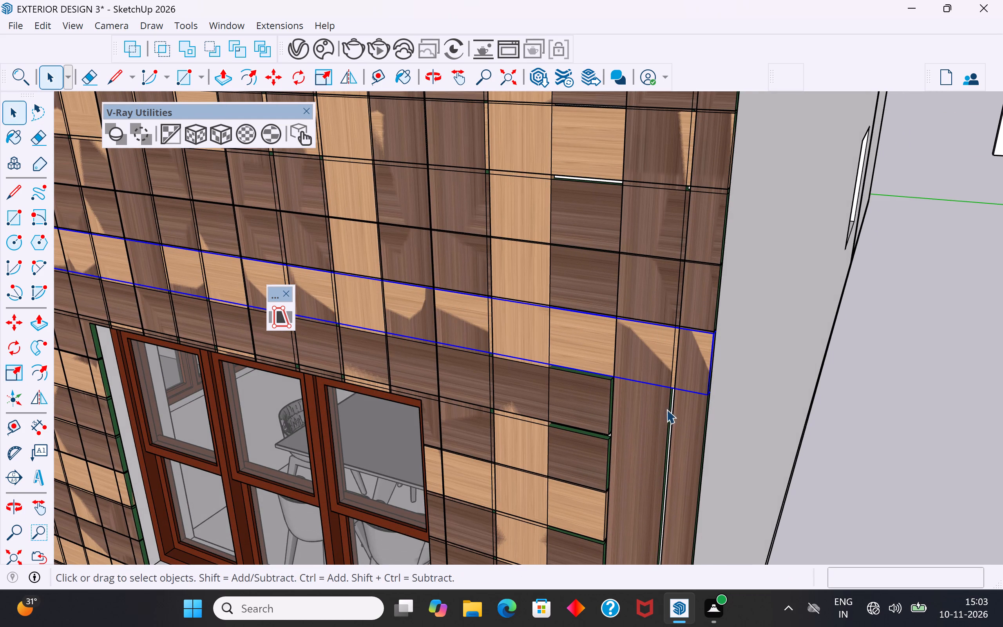
{"action": "left_click", "coordinate": [779, 370]}
Scale the sixth horizontal slat, directly above the window, lengthwise by about 1.08 to reach the house corner.
{"action": "scroll", "coordinate": [704, 313], "scroll_direction": "down", "scroll_amount": 9}
{"action": "middle_click_drag", "start_coordinate": [699, 313], "coordinate": [690, 407]}
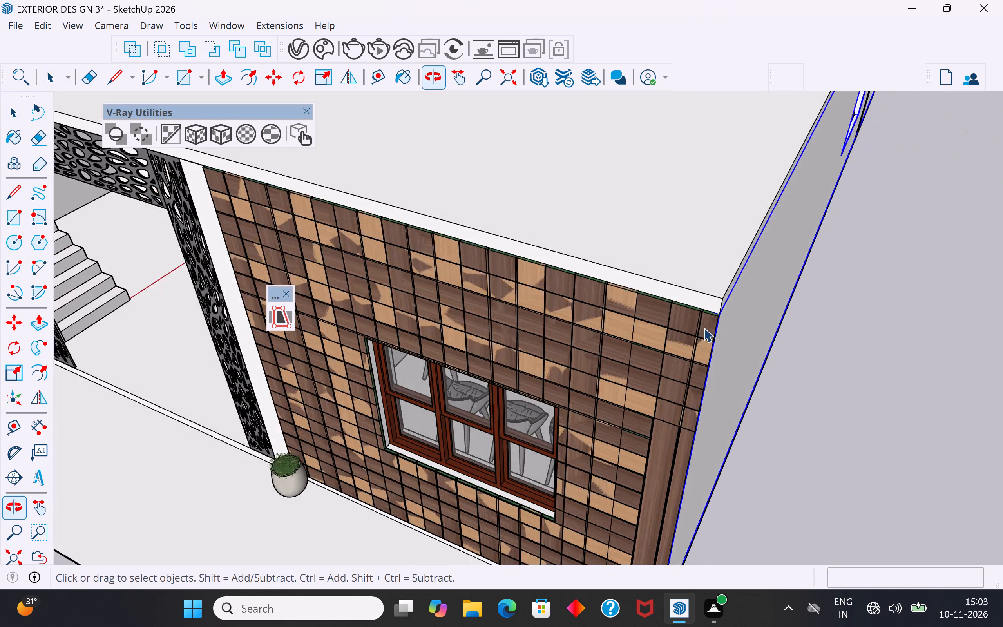
{"action": "scroll", "coordinate": [704, 324], "scroll_direction": "down", "scroll_amount": 5}
{"action": "scroll", "coordinate": [670, 415], "scroll_direction": "up", "scroll_amount": 8}
{"action": "left_click", "coordinate": [654, 350]}
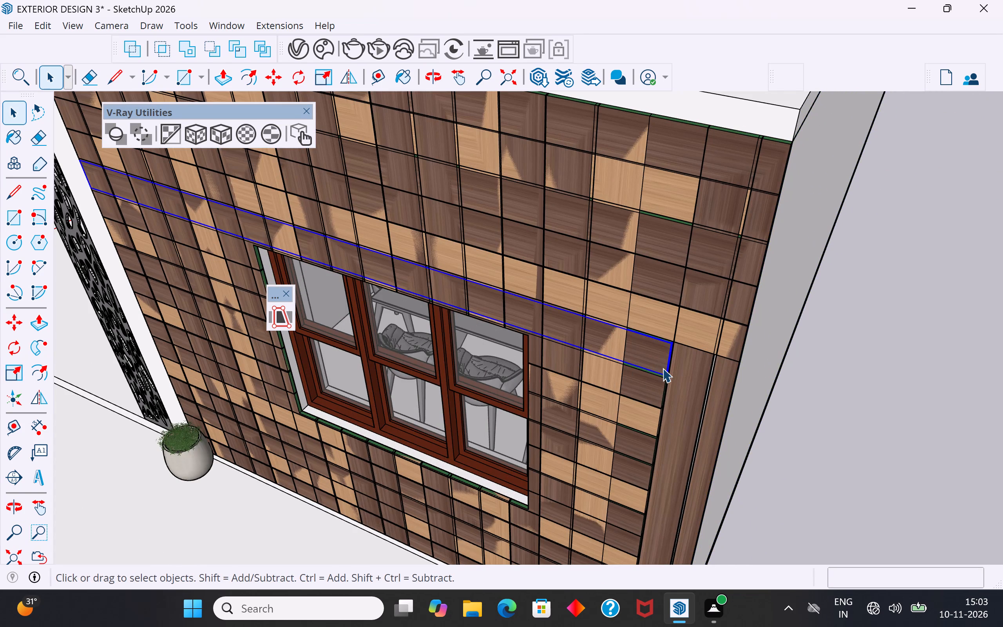
{"action": "key", "text": "s"}
{"action": "scroll", "coordinate": [663, 368], "scroll_direction": "up", "scroll_amount": 16}
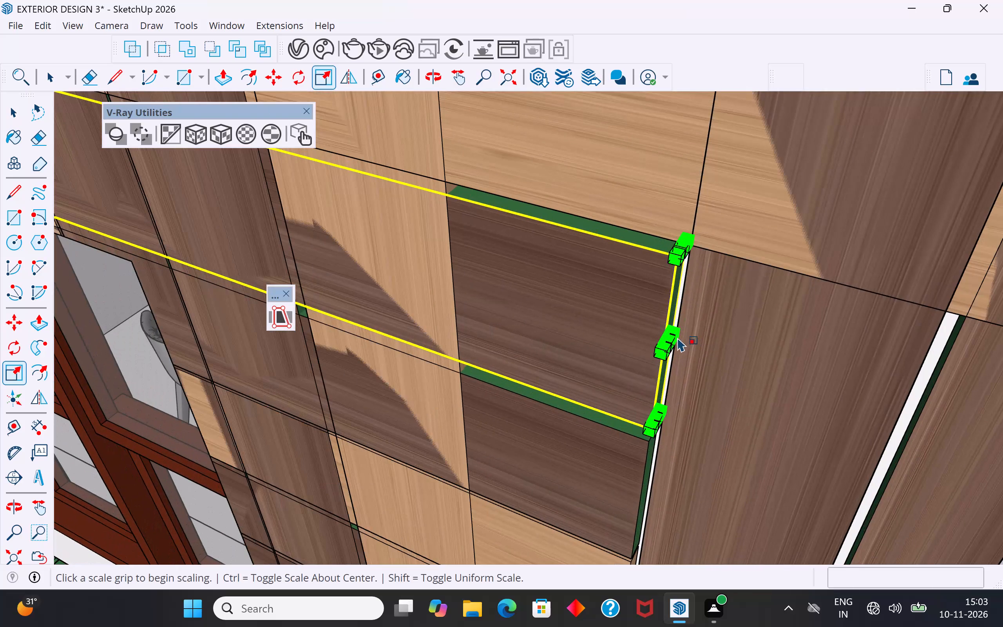
{"action": "left_click", "coordinate": [664, 341]}
{"action": "scroll", "coordinate": [664, 341], "scroll_direction": "down", "scroll_amount": 3}
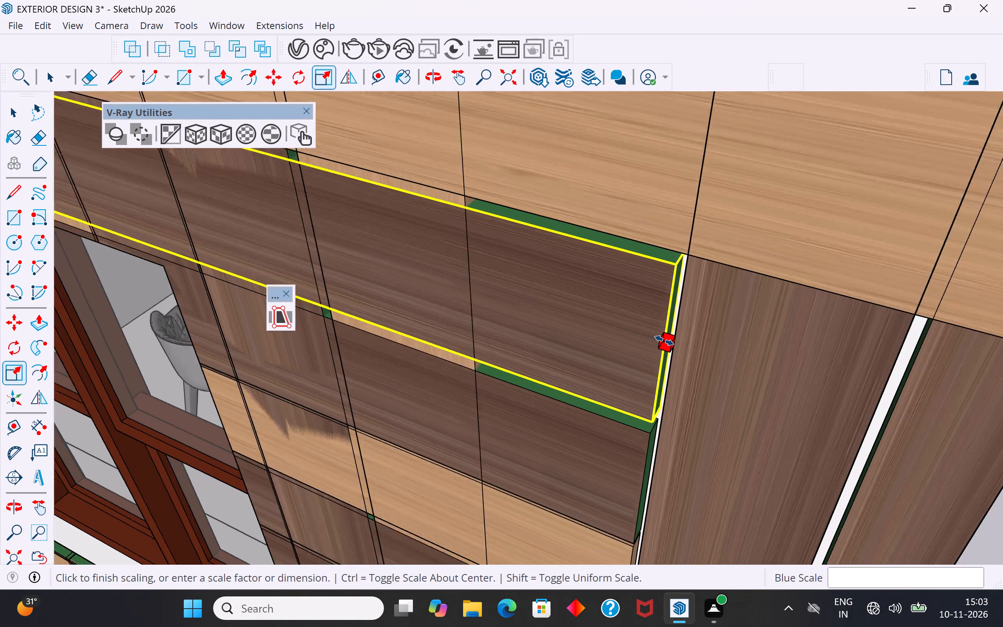
{"action": "scroll", "coordinate": [664, 341], "scroll_direction": "down", "scroll_amount": 11}
{"action": "left_click", "coordinate": [756, 379]}
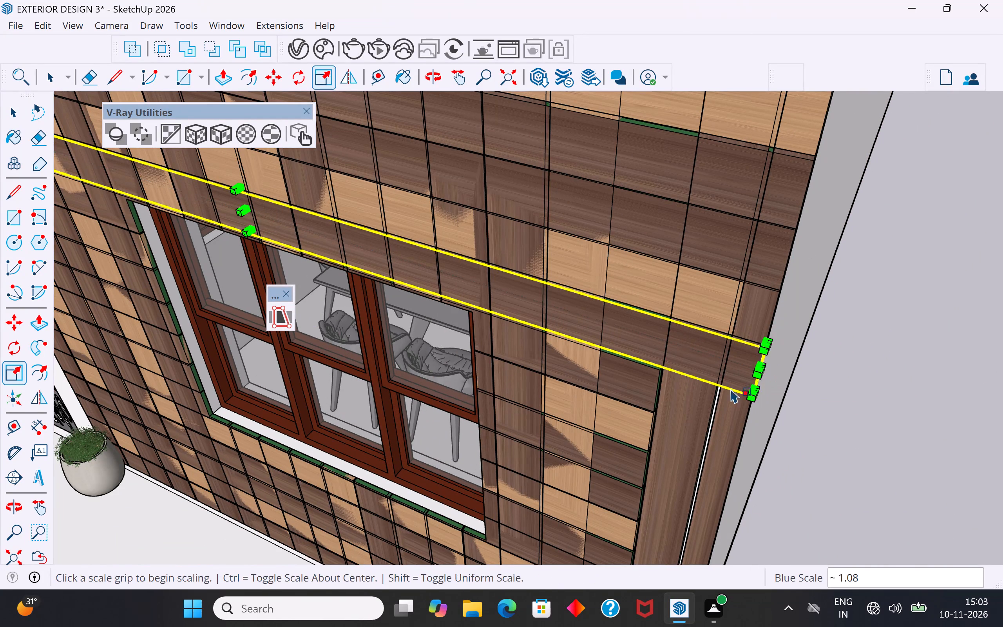
{"action": "scroll", "coordinate": [678, 422], "scroll_direction": "down", "scroll_amount": 5}
{"action": "middle_click_drag", "start_coordinate": [679, 426], "coordinate": [706, 312]}
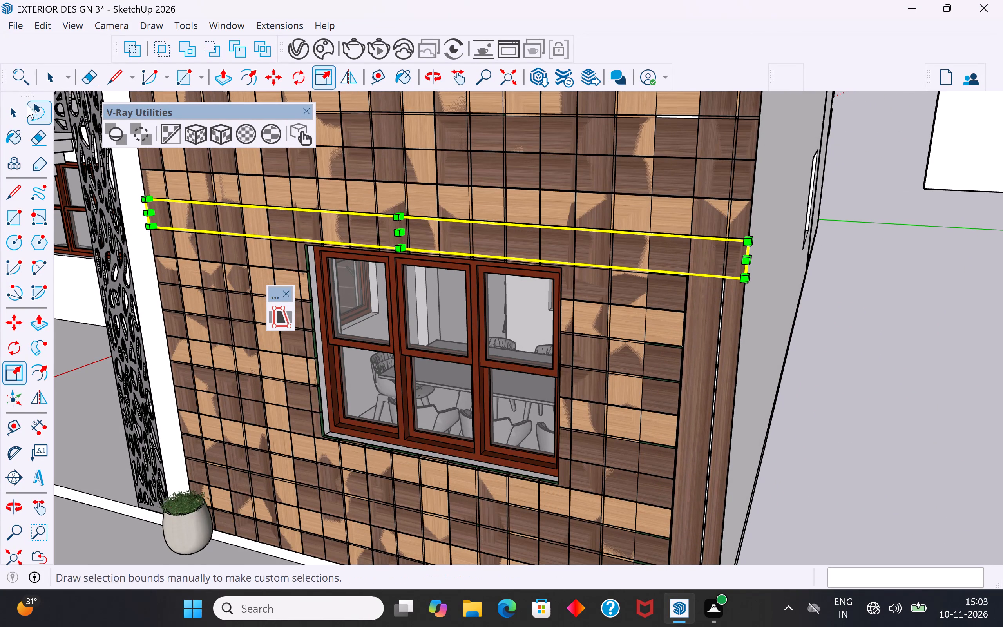
{"action": "left_click", "coordinate": [15, 117]}
{"action": "left_click", "coordinate": [839, 341]}
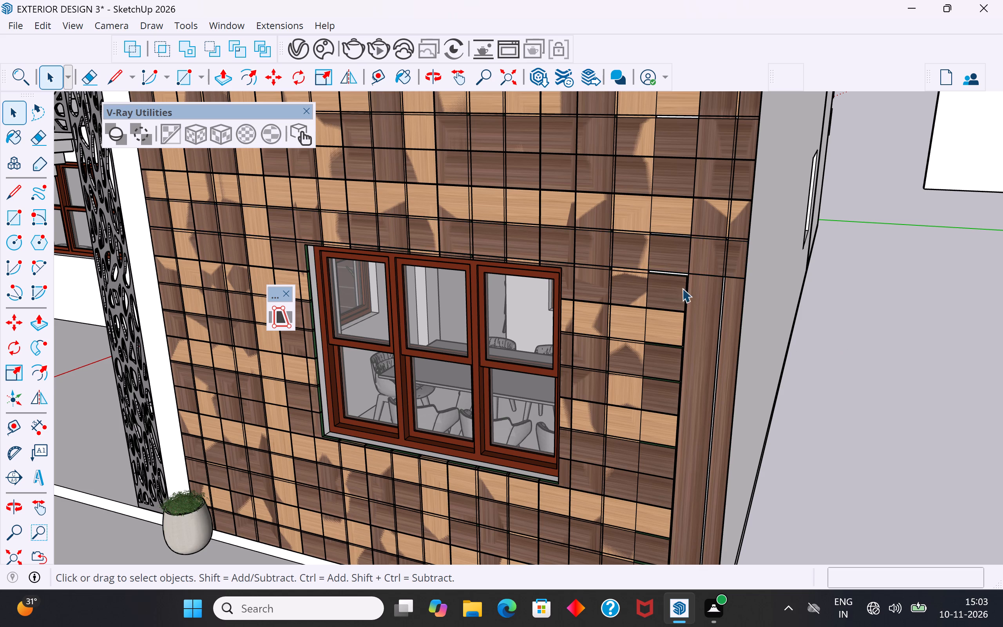
Scale the seventh horizontal slat, the row interrupted by the top of the window, lengthwise across the plain strips to the house corner.
{"action": "scroll", "coordinate": [655, 275], "scroll_direction": "down", "scroll_amount": 12}
{"action": "middle_click_drag", "start_coordinate": [654, 275], "coordinate": [664, 337]}
{"action": "scroll", "coordinate": [668, 349], "scroll_direction": "up", "scroll_amount": 2}
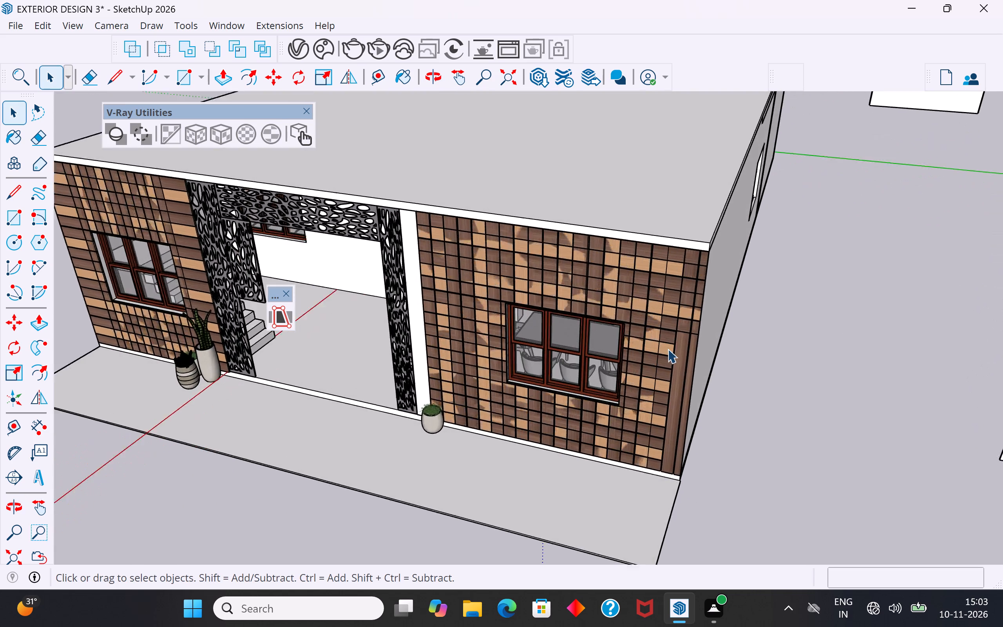
{"action": "scroll", "coordinate": [668, 349], "scroll_direction": "up", "scroll_amount": 6}
{"action": "left_click", "coordinate": [668, 319]}
{"action": "scroll", "coordinate": [668, 319], "scroll_direction": "up", "scroll_amount": 4}
{"action": "key", "text": "s"}
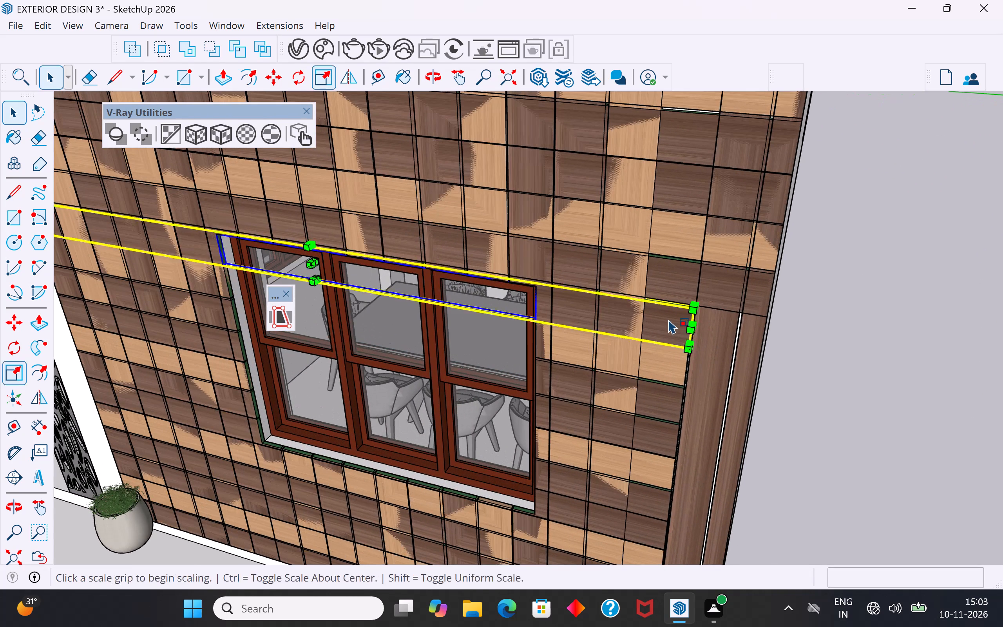
{"action": "scroll", "coordinate": [668, 319], "scroll_direction": "up", "scroll_amount": 10}
{"action": "scroll", "coordinate": [460, 277], "scroll_direction": "down", "scroll_amount": 9}
{"action": "scroll", "coordinate": [585, 330], "scroll_direction": "up", "scroll_amount": 4}
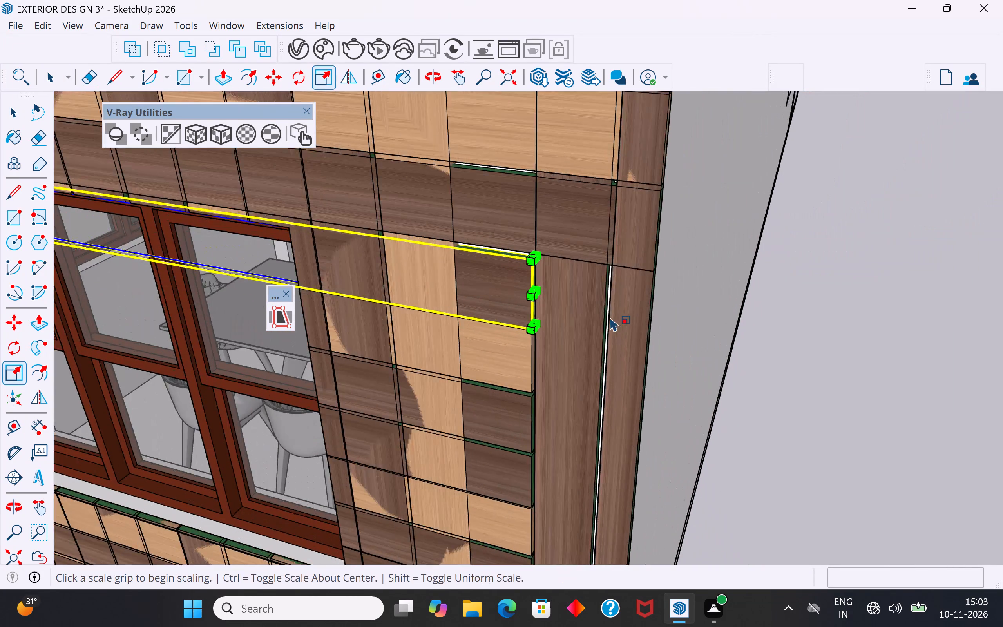
{"action": "scroll", "coordinate": [610, 317], "scroll_direction": "up", "scroll_amount": 9}
{"action": "left_click", "coordinate": [406, 265]}
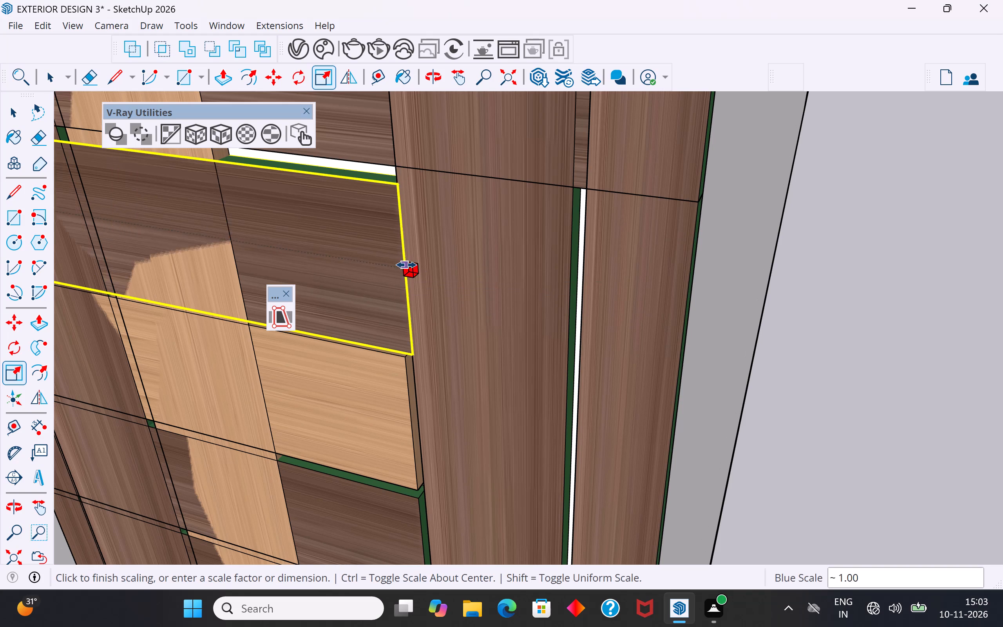
{"action": "left_click", "coordinate": [688, 313]}
{"action": "scroll", "coordinate": [545, 230], "scroll_direction": "down", "scroll_amount": 2}
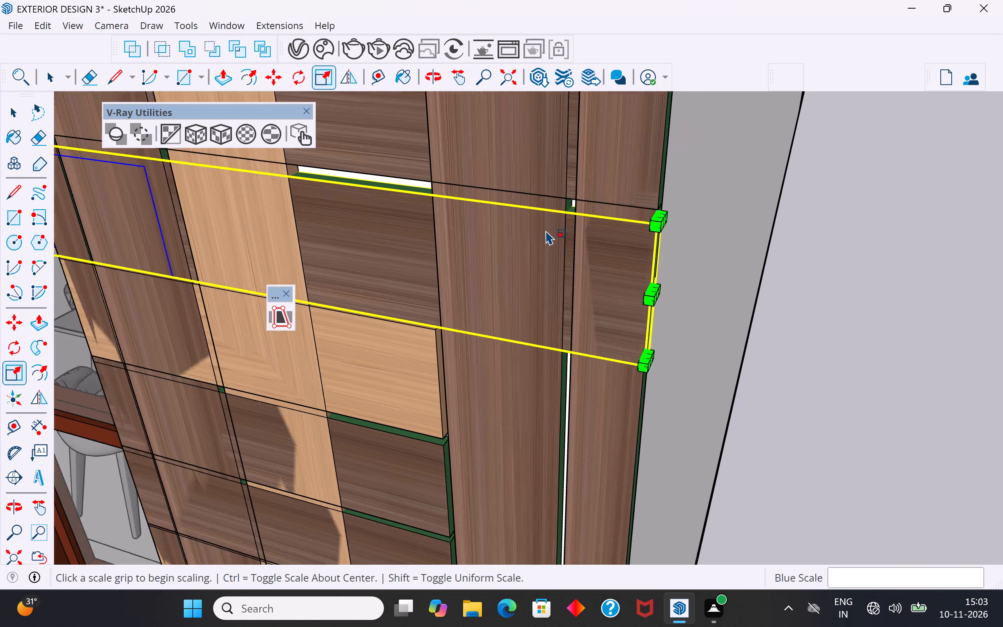
Scale the eighth horizontal slat from the top, the light wood one crossing the window, lengthwise by about 1.08 to the house corner.
{"action": "scroll", "coordinate": [545, 230], "scroll_direction": "down", "scroll_amount": 20}
{"action": "scroll", "coordinate": [545, 230], "scroll_direction": "down", "scroll_amount": 1}
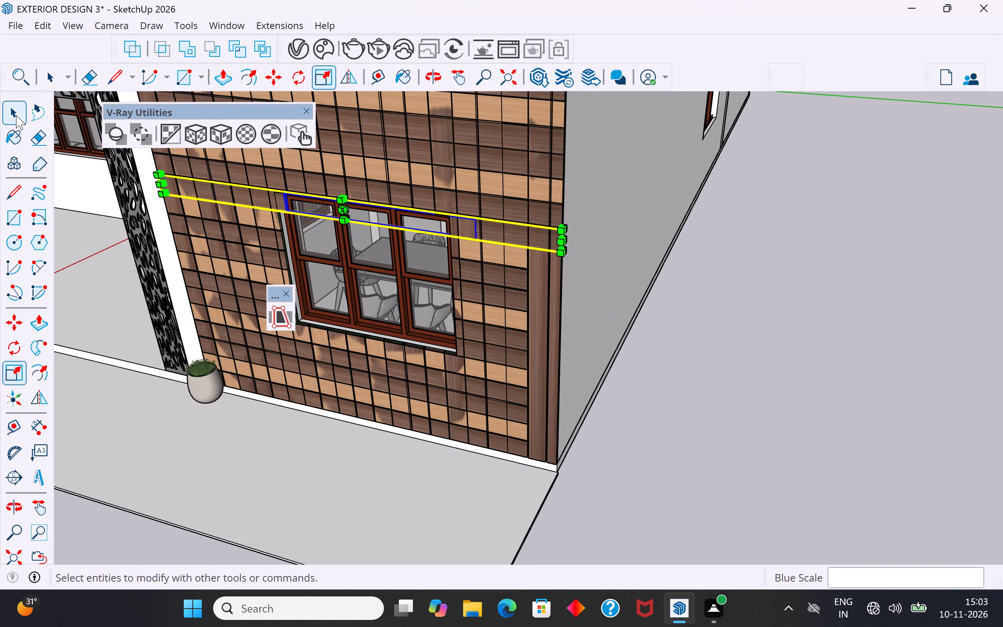
{"action": "left_click", "coordinate": [16, 115]}
{"action": "left_click", "coordinate": [522, 259]}
{"action": "scroll", "coordinate": [522, 259], "scroll_direction": "up", "scroll_amount": 7}
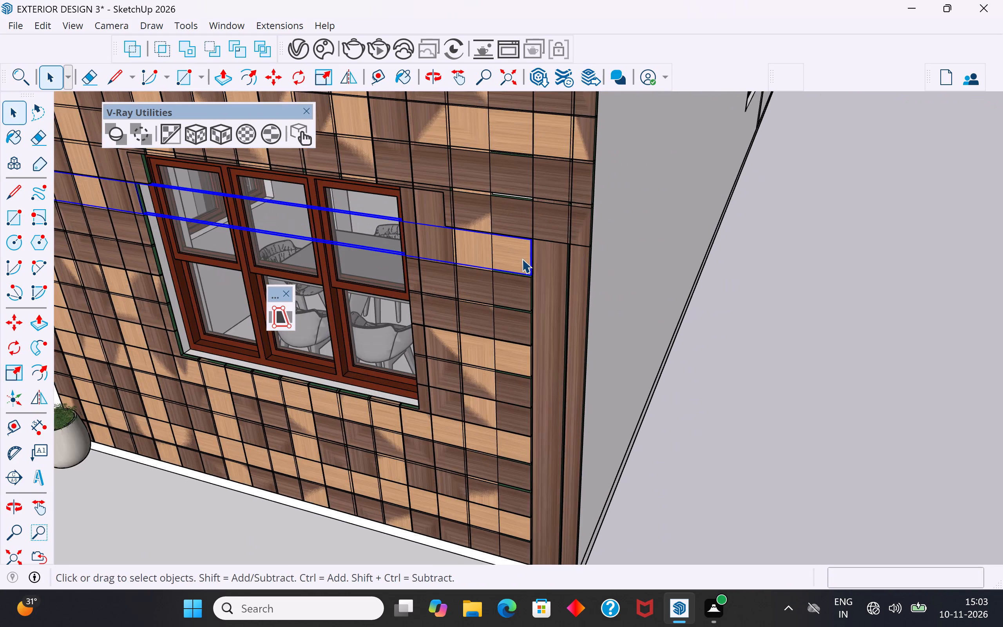
{"action": "scroll", "coordinate": [522, 259], "scroll_direction": "up", "scroll_amount": 3}
{"action": "key", "text": "s"}
{"action": "scroll", "coordinate": [671, 279], "scroll_direction": "up", "scroll_amount": 3}
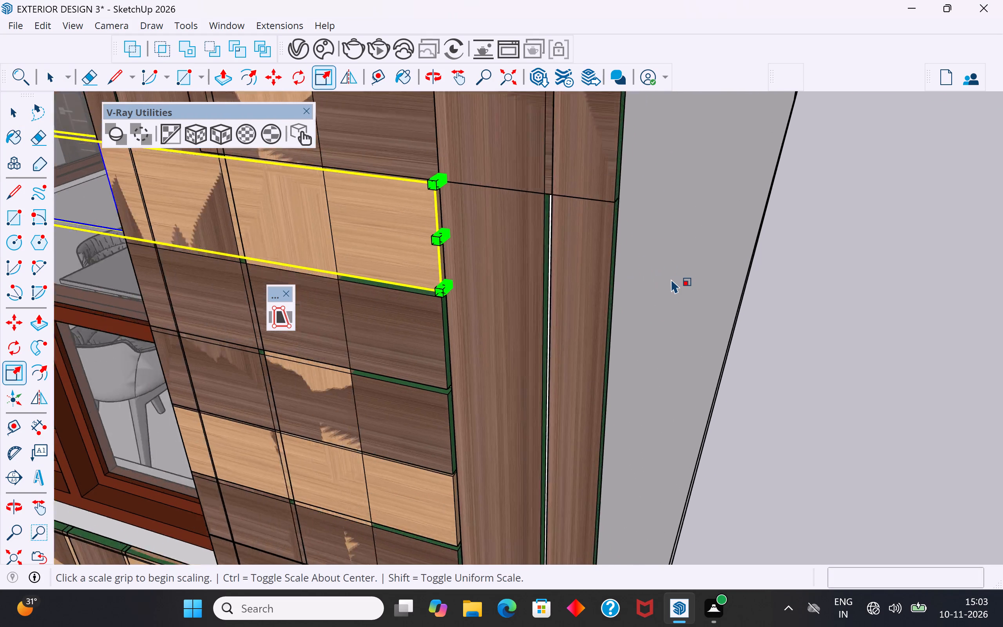
{"action": "scroll", "coordinate": [671, 279], "scroll_direction": "up", "scroll_amount": 2}
{"action": "left_click", "coordinate": [404, 229]}
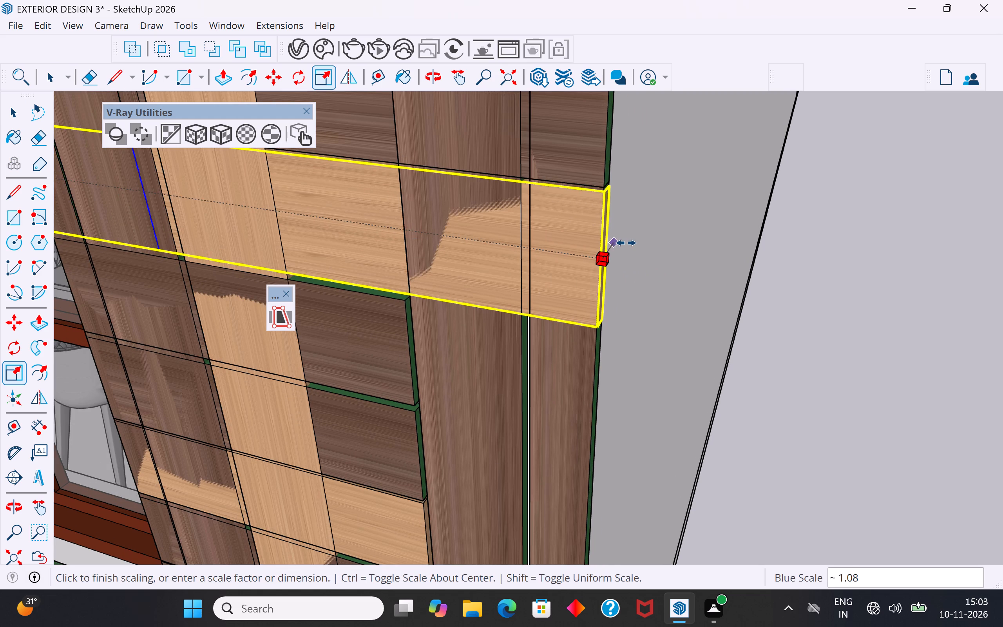
{"action": "left_click", "coordinate": [626, 243]}
Scale the ninth horizontal slat, the dark one below the light wood row crossing the window, lengthwise to the house corner.
{"action": "scroll", "coordinate": [608, 248], "scroll_direction": "down", "scroll_amount": 20}
{"action": "scroll", "coordinate": [608, 248], "scroll_direction": "down", "scroll_amount": 2}
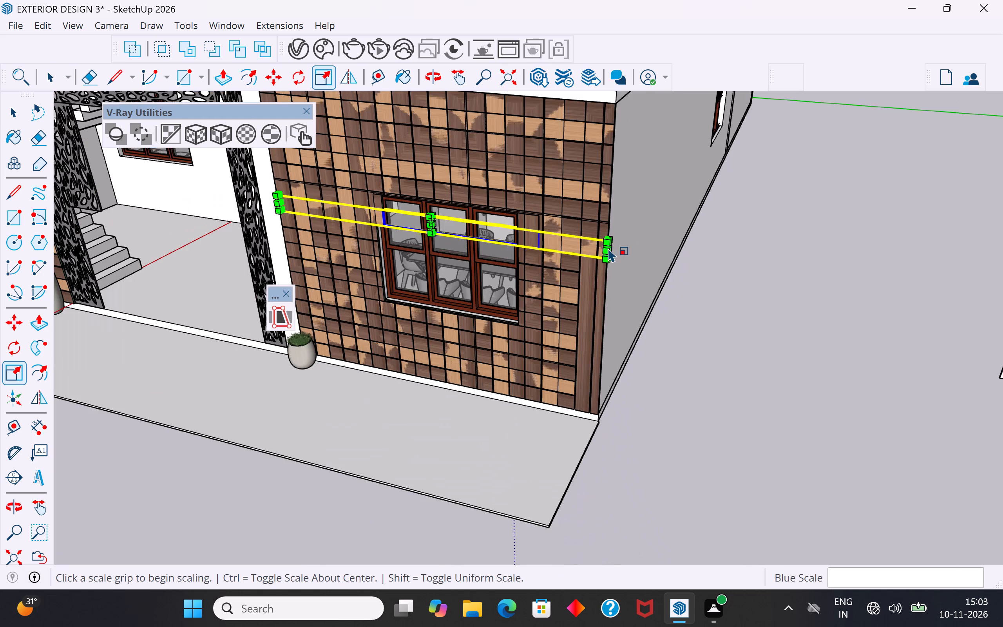
{"action": "middle_click_drag", "start_coordinate": [595, 341], "coordinate": [591, 385]}
{"action": "scroll", "coordinate": [594, 484], "scroll_direction": "up", "scroll_amount": 4}
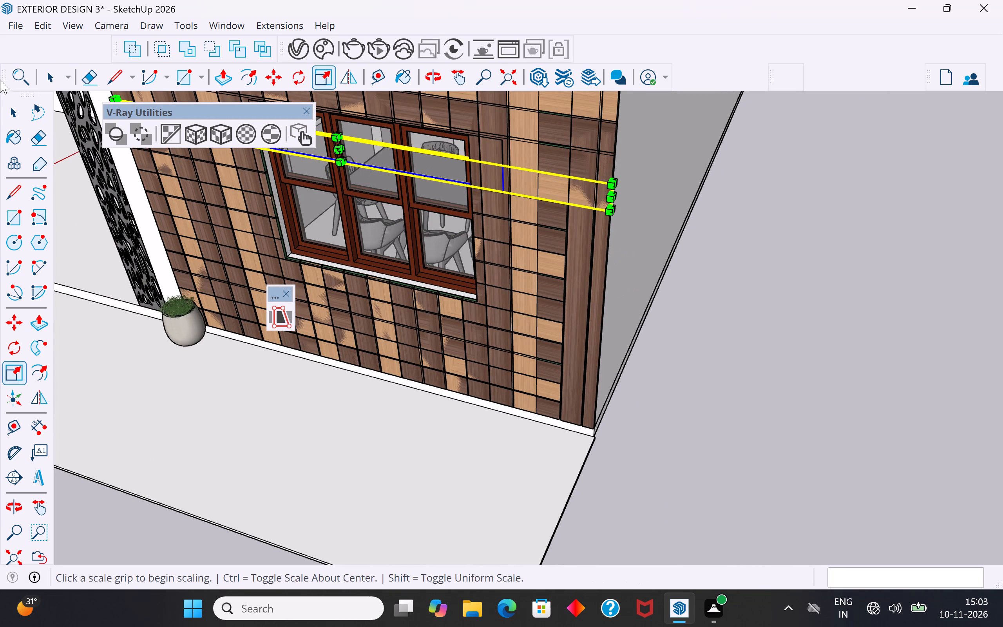
{"action": "left_click", "coordinate": [12, 103]}
{"action": "left_click", "coordinate": [558, 208]}
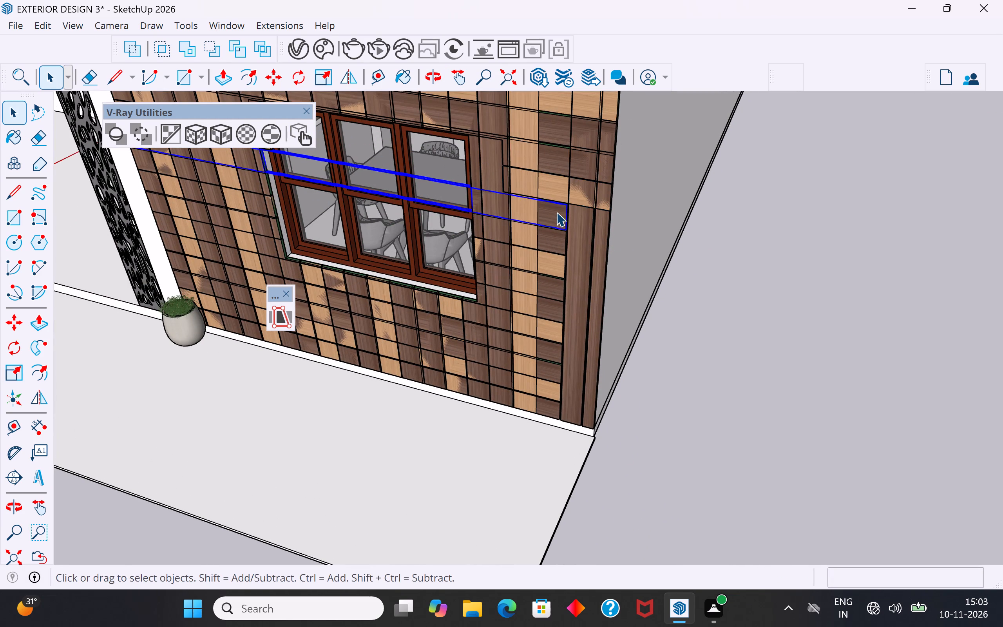
{"action": "key", "text": "s"}
{"action": "scroll", "coordinate": [555, 215], "scroll_direction": "up", "scroll_amount": 4}
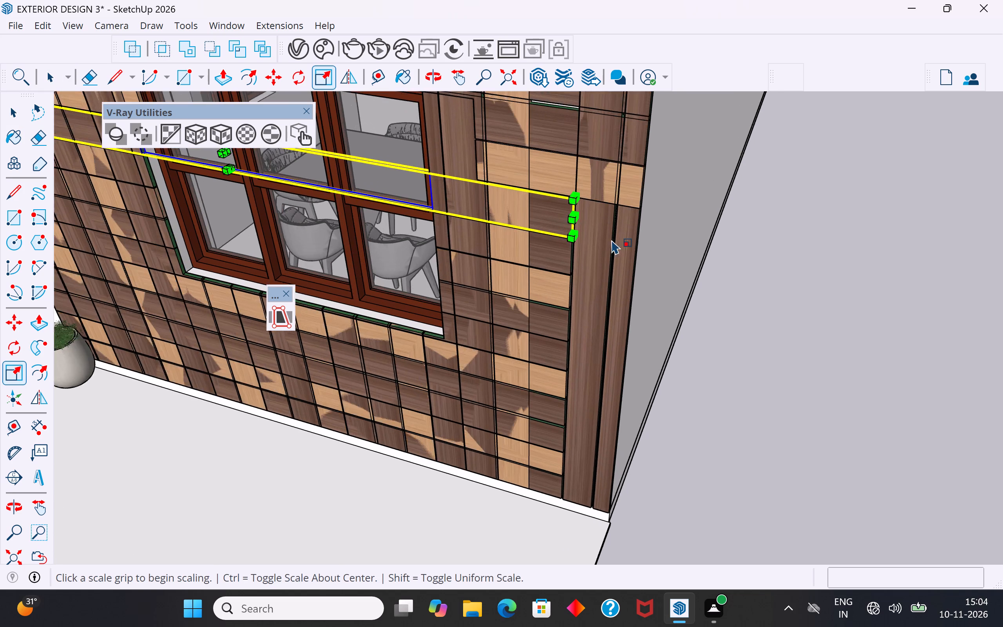
{"action": "scroll", "coordinate": [611, 240], "scroll_direction": "up", "scroll_amount": 7}
{"action": "scroll", "coordinate": [471, 188], "scroll_direction": "up", "scroll_amount": 6}
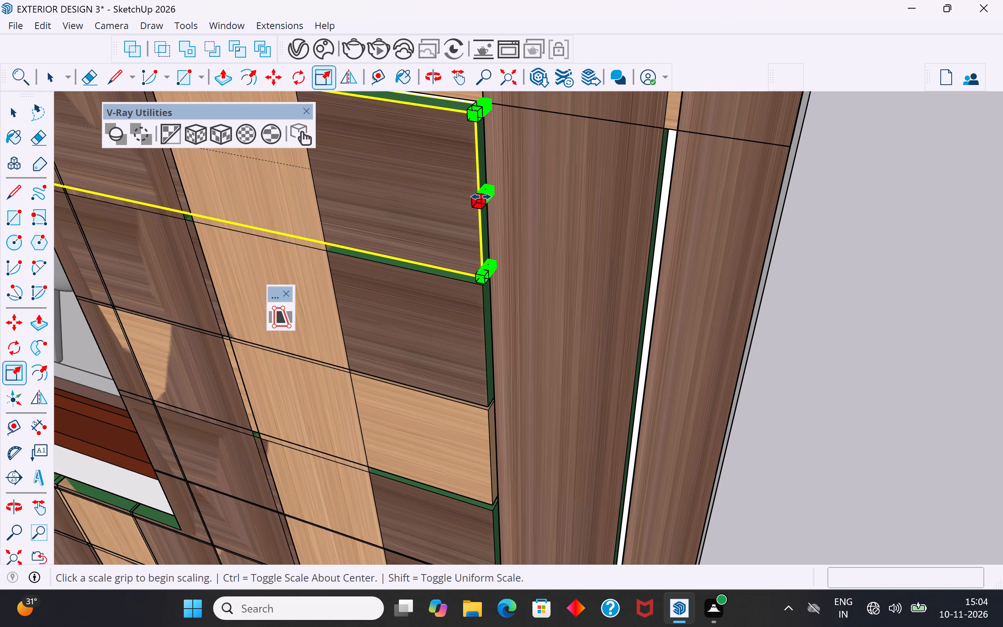
{"action": "left_click", "coordinate": [487, 198]}
{"action": "left_click", "coordinate": [759, 265]}
Scale the tenth horizontal slat, the second dark row below the extended light wood slat, lengthwise to the house corner.
{"action": "scroll", "coordinate": [512, 325], "scroll_direction": "down", "scroll_amount": 19}
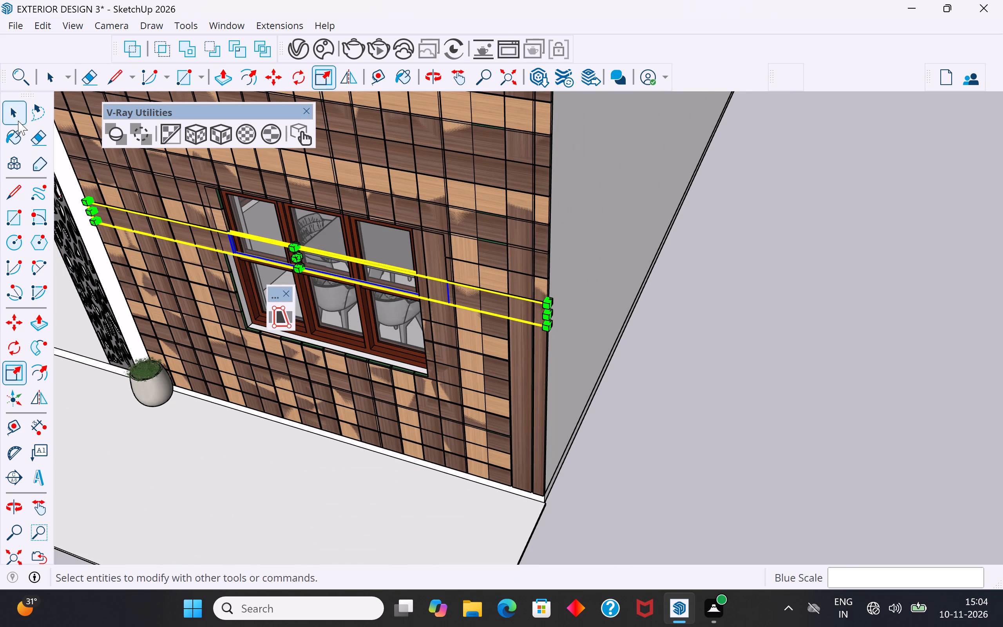
{"action": "left_click", "coordinate": [18, 121]}
{"action": "scroll", "coordinate": [495, 439], "scroll_direction": "down", "scroll_amount": 4}
{"action": "left_click", "coordinate": [630, 464]}
{"action": "scroll", "coordinate": [507, 363], "scroll_direction": "up", "scroll_amount": 5}
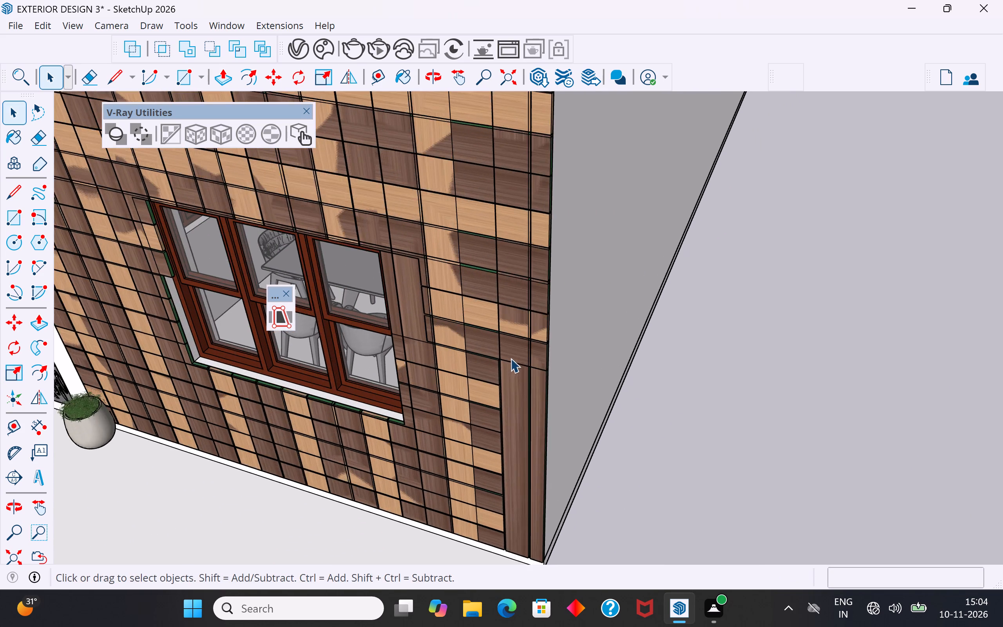
{"action": "scroll", "coordinate": [511, 358], "scroll_direction": "up", "scroll_amount": 5}
{"action": "left_click", "coordinate": [489, 372]}
{"action": "scroll", "coordinate": [575, 225], "scroll_direction": "down", "scroll_amount": 10}
{"action": "scroll", "coordinate": [542, 306], "scroll_direction": "up", "scroll_amount": 1}
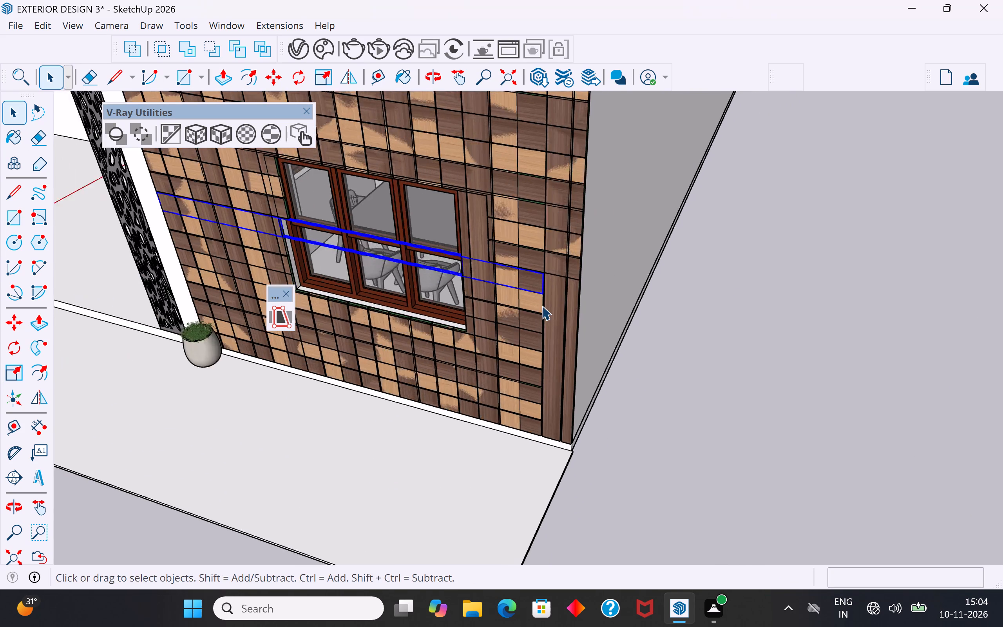
{"action": "scroll", "coordinate": [542, 306], "scroll_direction": "up", "scroll_amount": 17}
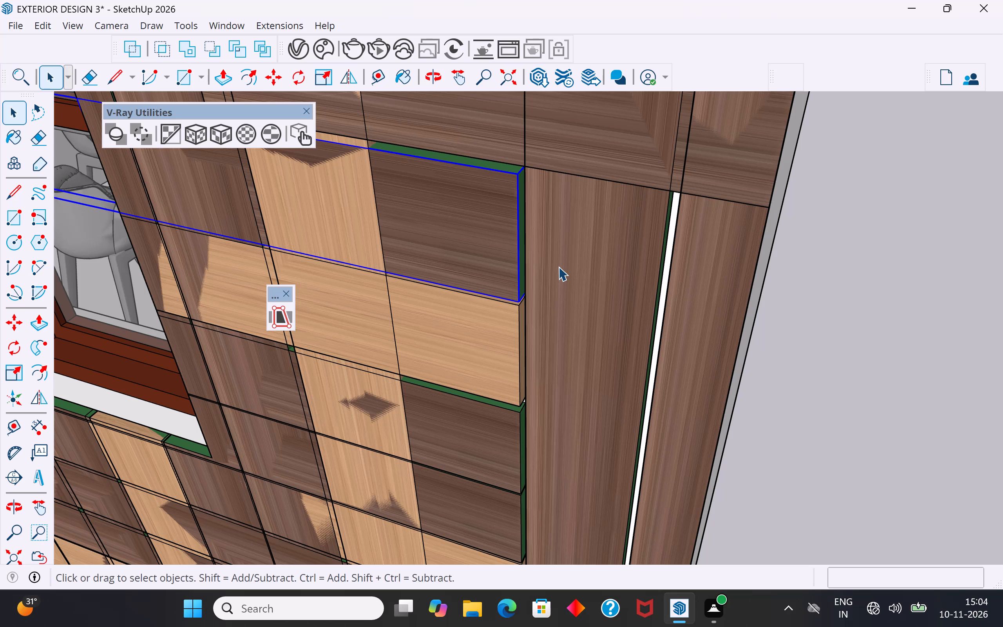
{"action": "key", "text": "s"}
{"action": "scroll", "coordinate": [523, 223], "scroll_direction": "up", "scroll_amount": 3}
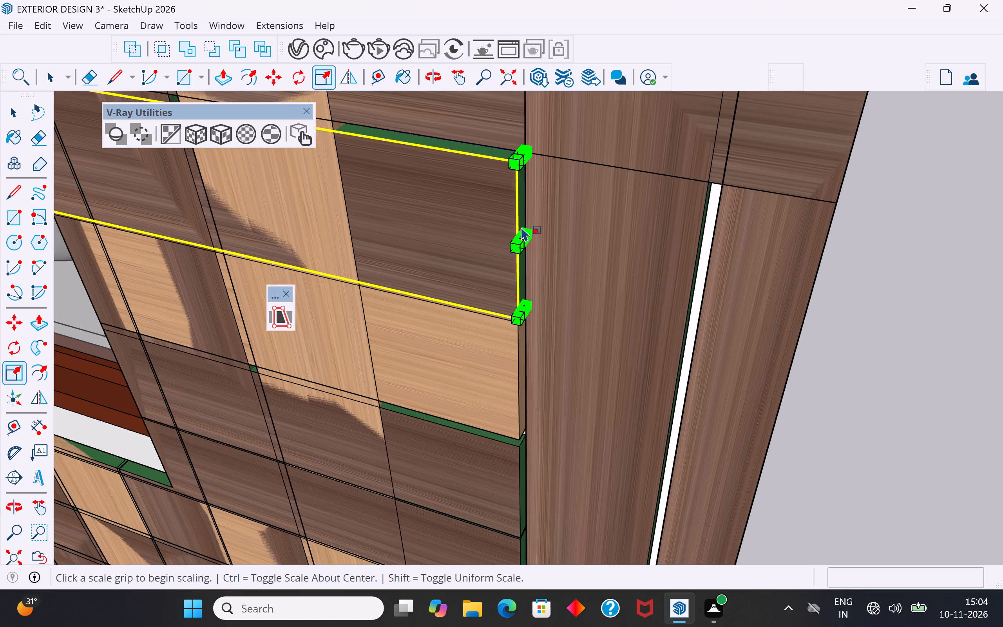
{"action": "left_click", "coordinate": [522, 240]}
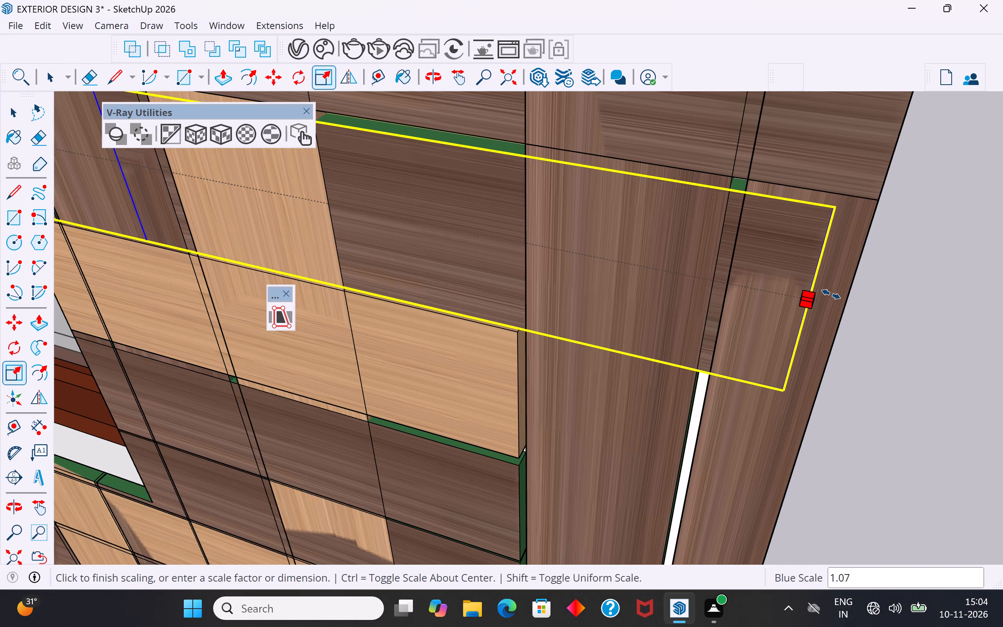
{"action": "left_click", "coordinate": [844, 295]}
Scale the eleventh horizontal slat, the light wood one beside the lower window panes, lengthwise by about 1.08 across the plain strips.
{"action": "scroll", "coordinate": [539, 146], "scroll_direction": "down", "scroll_amount": 12}
{"action": "middle_click_drag", "start_coordinate": [540, 260], "coordinate": [554, 203]}
{"action": "left_click", "coordinate": [22, 111]}
{"action": "left_click", "coordinate": [524, 189]}
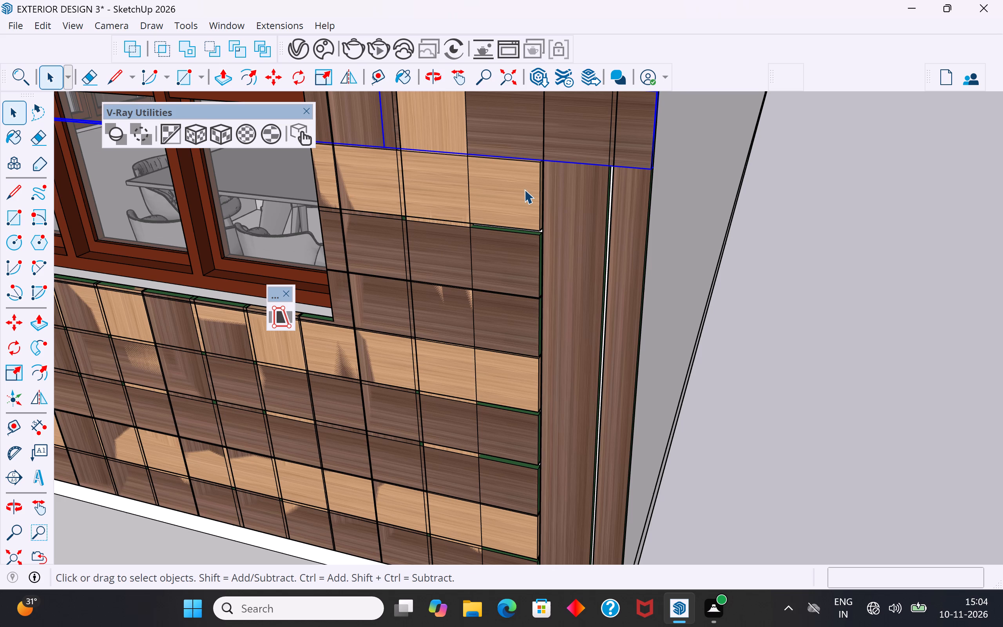
{"action": "key", "text": "s"}
{"action": "scroll", "coordinate": [556, 193], "scroll_direction": "up", "scroll_amount": 4}
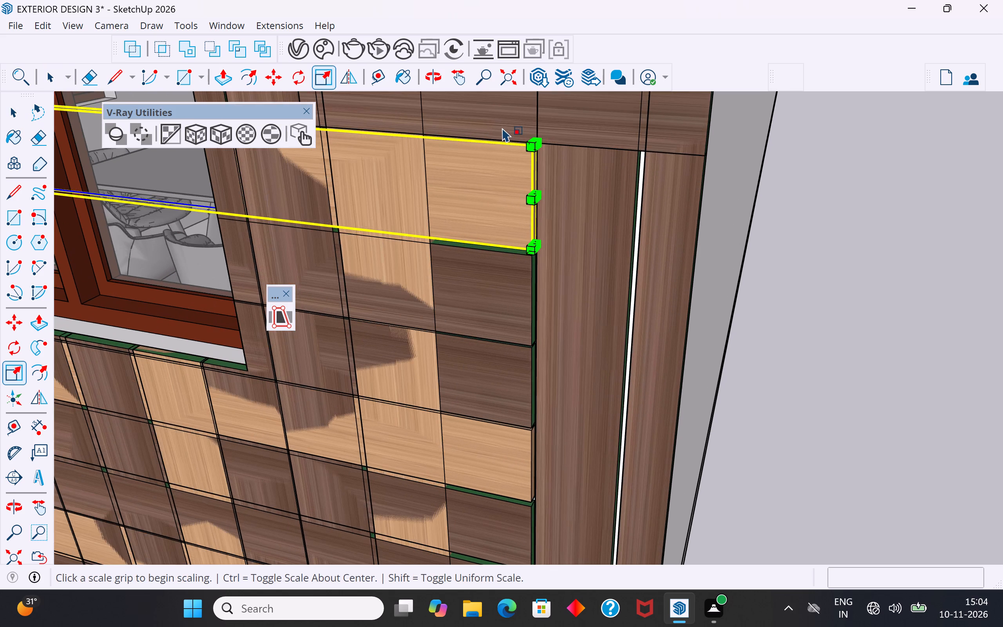
{"action": "middle_click_drag", "start_coordinate": [497, 132], "coordinate": [509, 280]}
{"action": "scroll", "coordinate": [608, 293], "scroll_direction": "up", "scroll_amount": 10}
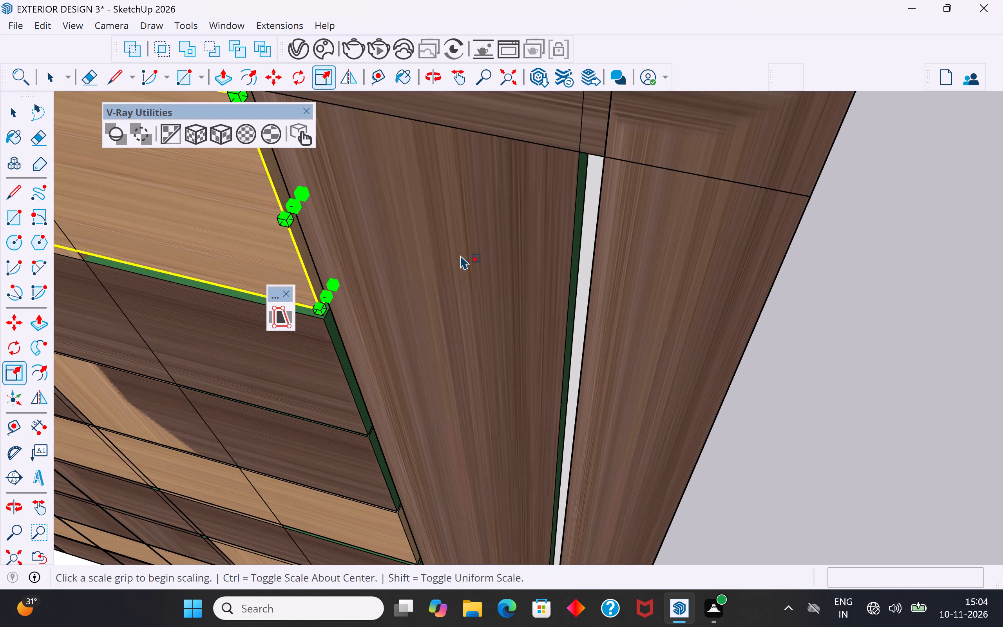
{"action": "left_click", "coordinate": [294, 205]}
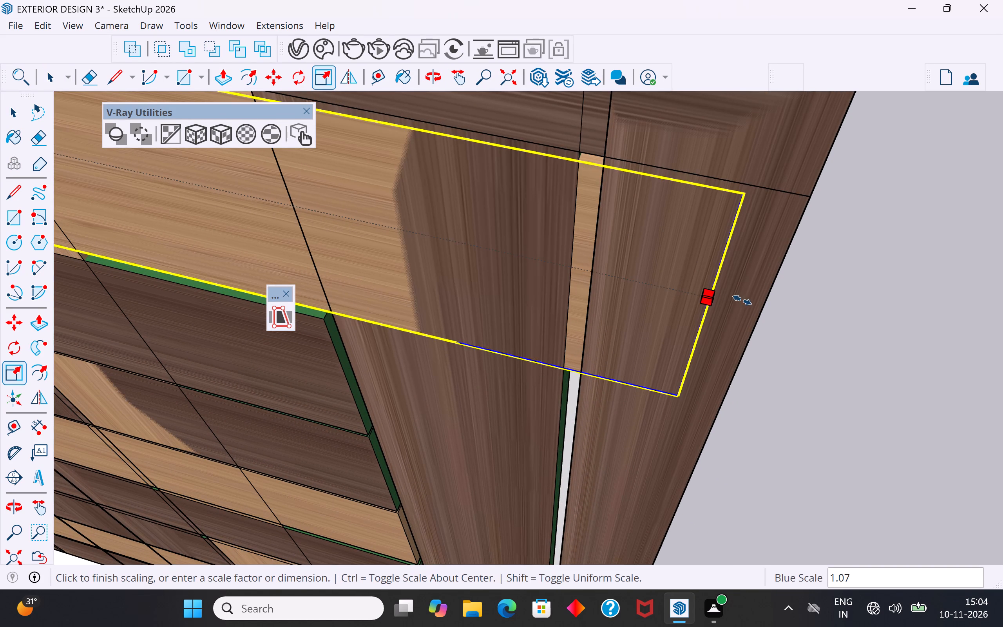
{"action": "scroll", "coordinate": [746, 297], "scroll_direction": "up", "scroll_amount": 5}
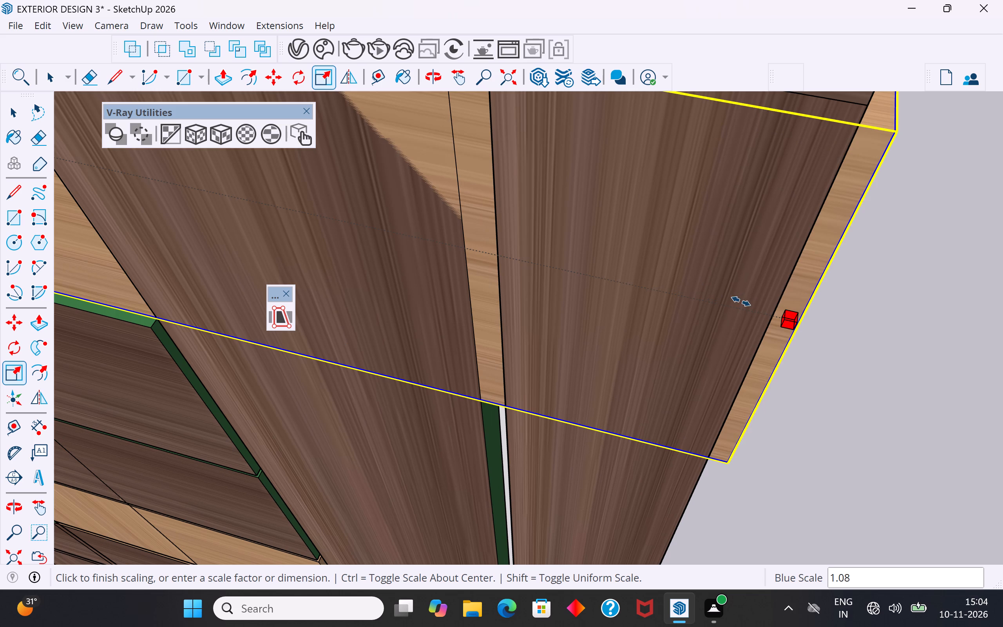
{"action": "scroll", "coordinate": [721, 311], "scroll_direction": "up", "scroll_amount": 7}
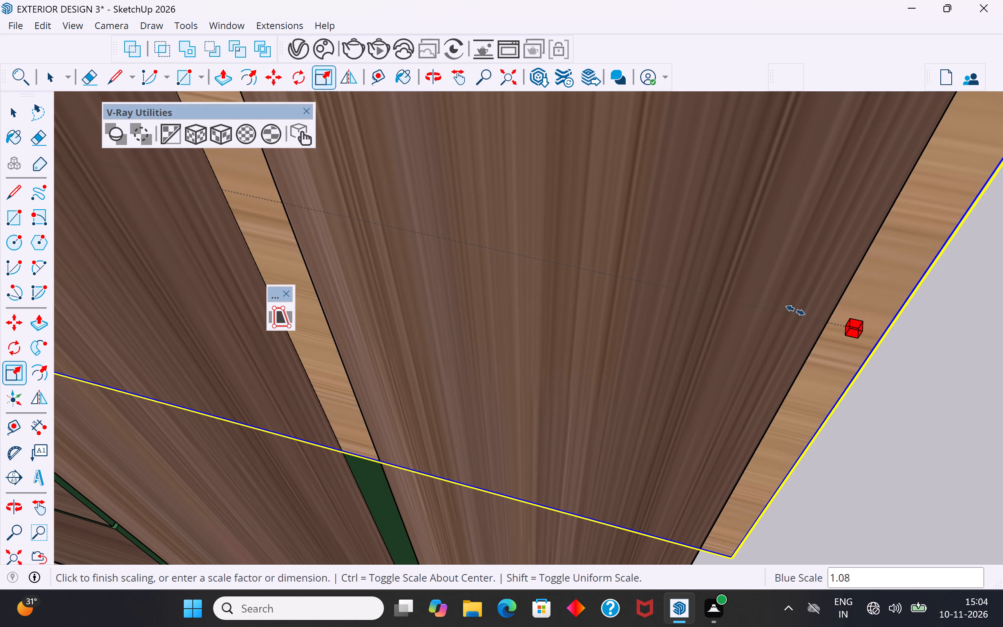
{"action": "left_click", "coordinate": [799, 310]}
Scale the eleventh slat's overhanging end slightly back to line up with the house corner.
{"action": "scroll", "coordinate": [614, 307], "scroll_direction": "down", "scroll_amount": 12}
{"action": "scroll", "coordinate": [686, 337], "scroll_direction": "up", "scroll_amount": 1}
{"action": "middle_click_drag", "start_coordinate": [683, 325], "coordinate": [674, 297]}
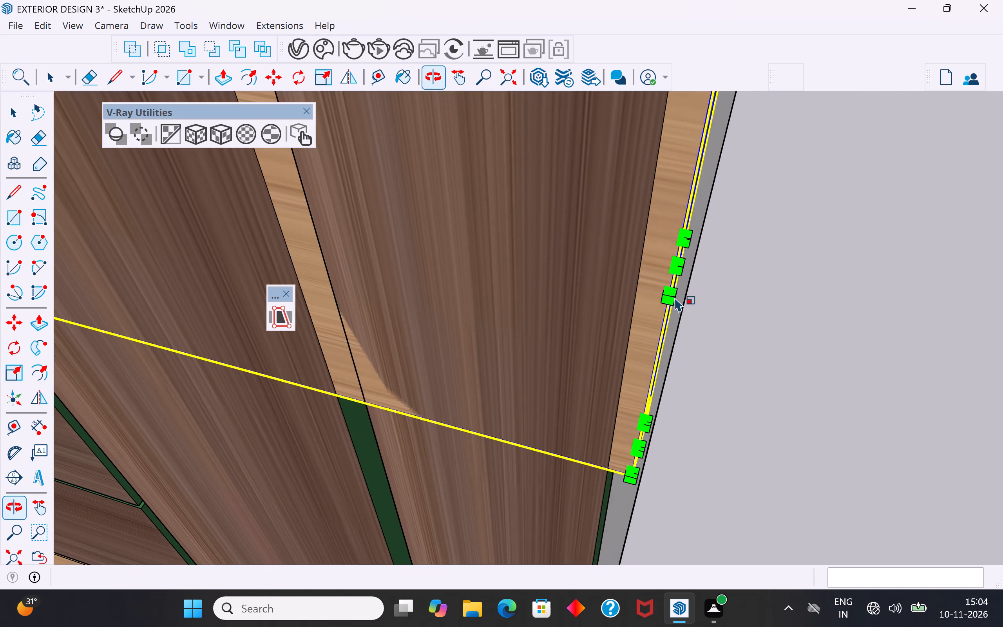
{"action": "scroll", "coordinate": [680, 259], "scroll_direction": "up", "scroll_amount": 4}
{"action": "middle_click_drag", "start_coordinate": [684, 264], "coordinate": [643, 254]}
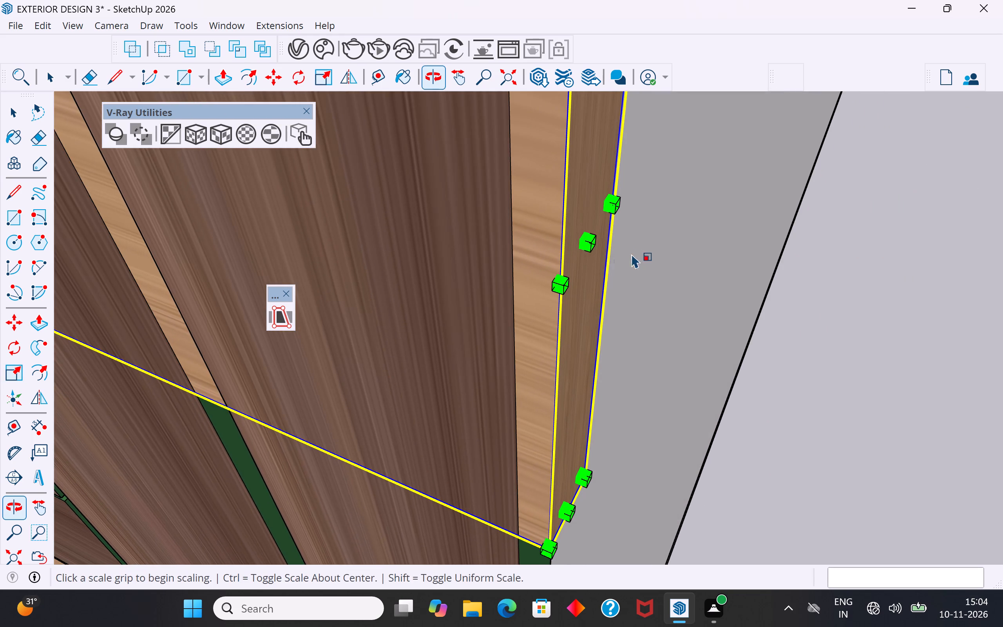
{"action": "left_click", "coordinate": [590, 245]}
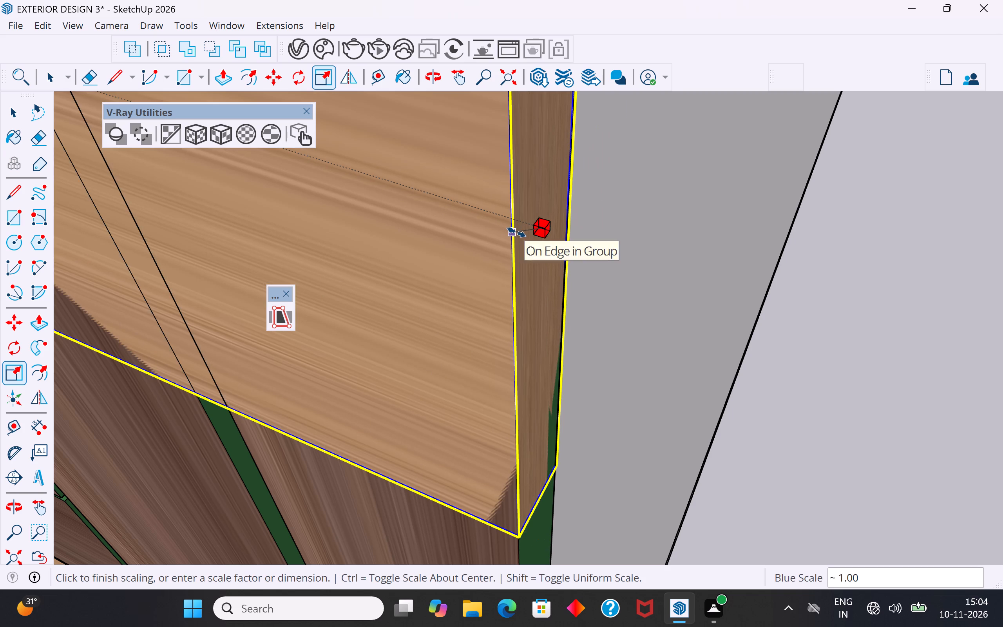
{"action": "left_click", "coordinate": [516, 232]}
Scale the twelfth horizontal slat, the dark one below the light wood eleventh row, lengthwise by about 1.08 to the house corner.
{"action": "scroll", "coordinate": [562, 223], "scroll_direction": "down", "scroll_amount": 11}
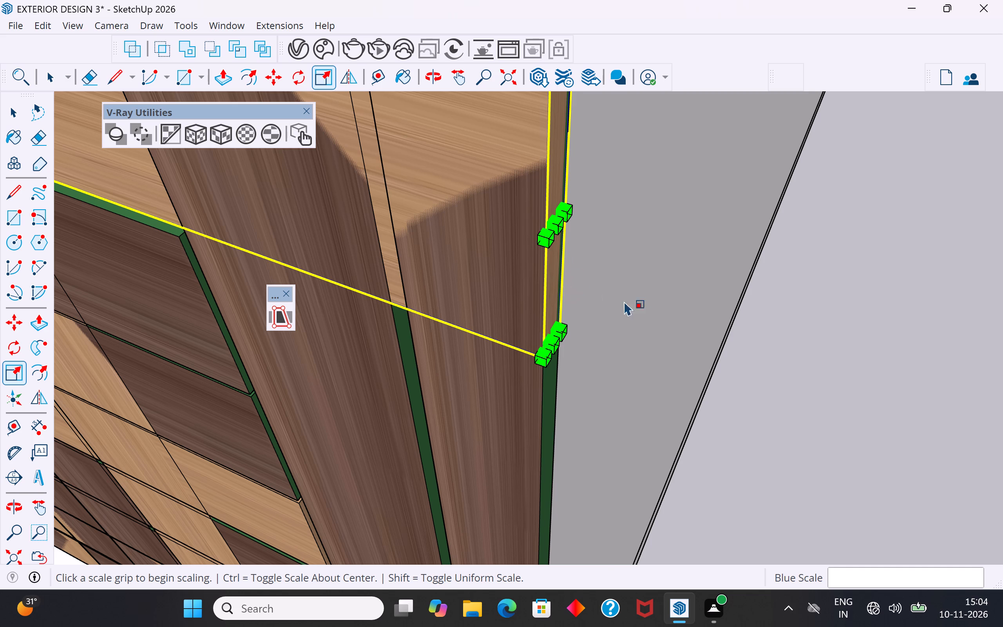
{"action": "scroll", "coordinate": [561, 315], "scroll_direction": "down", "scroll_amount": 20}
{"action": "scroll", "coordinate": [561, 315], "scroll_direction": "down", "scroll_amount": 3}
{"action": "middle_click_drag", "start_coordinate": [687, 405], "coordinate": [750, 333]}
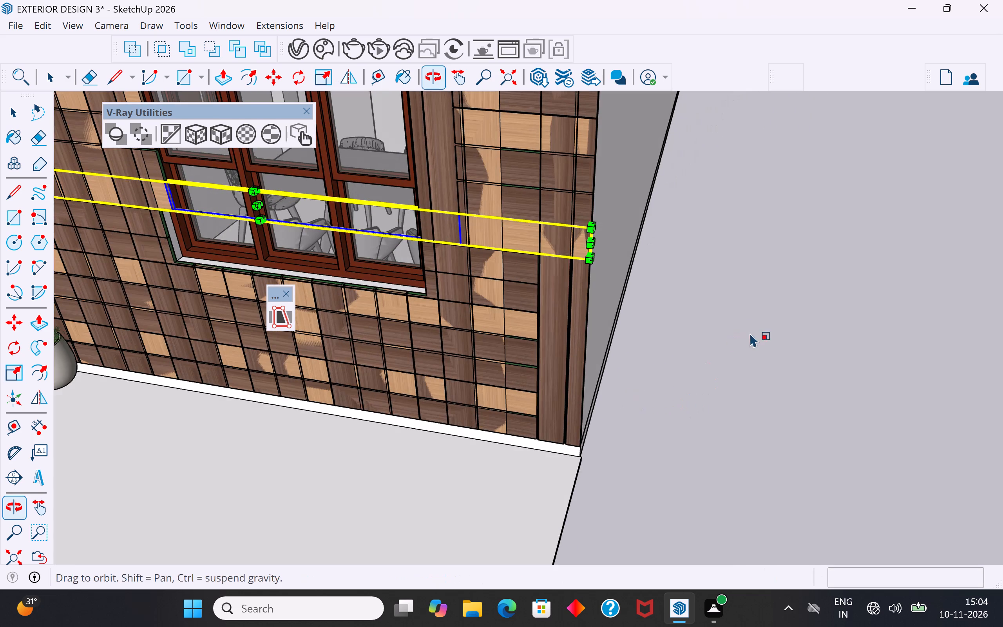
{"action": "left_click", "coordinate": [13, 107]}
{"action": "left_click", "coordinate": [636, 410]}
{"action": "left_click", "coordinate": [530, 271]}
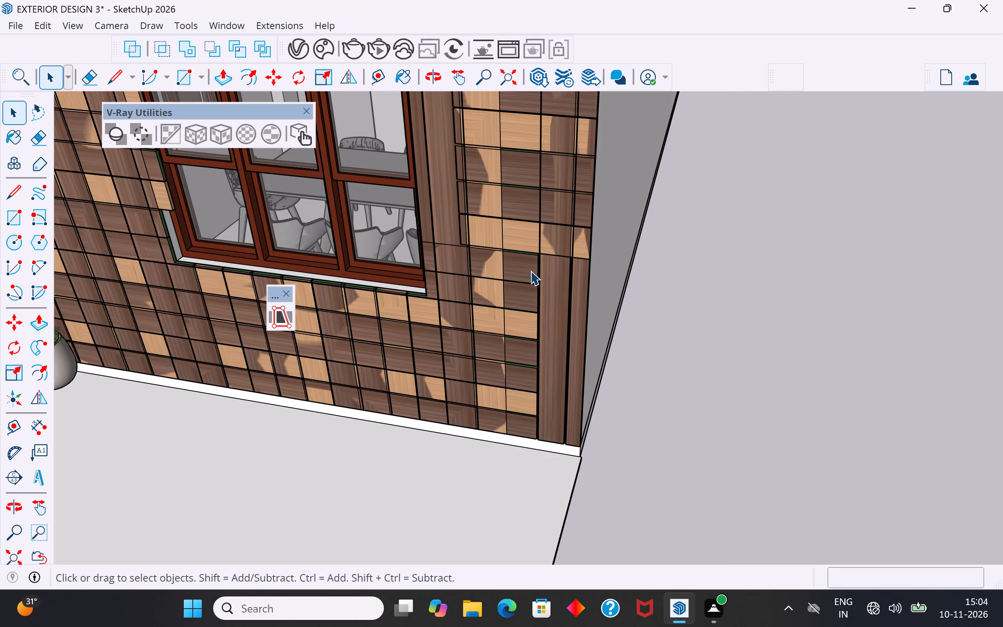
{"action": "key", "text": "s"}
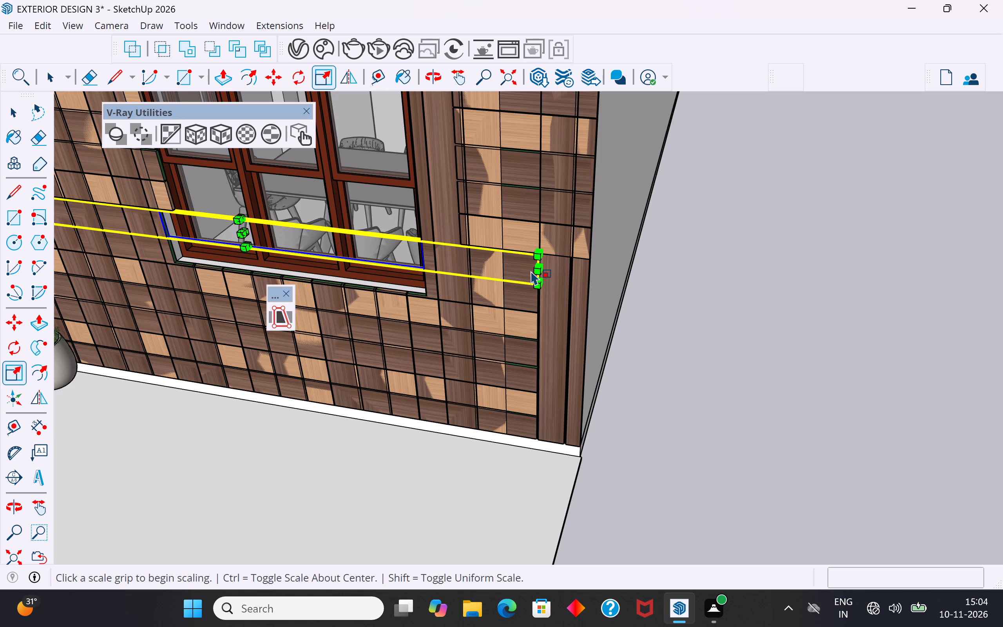
{"action": "scroll", "coordinate": [591, 284], "scroll_direction": "up", "scroll_amount": 15}
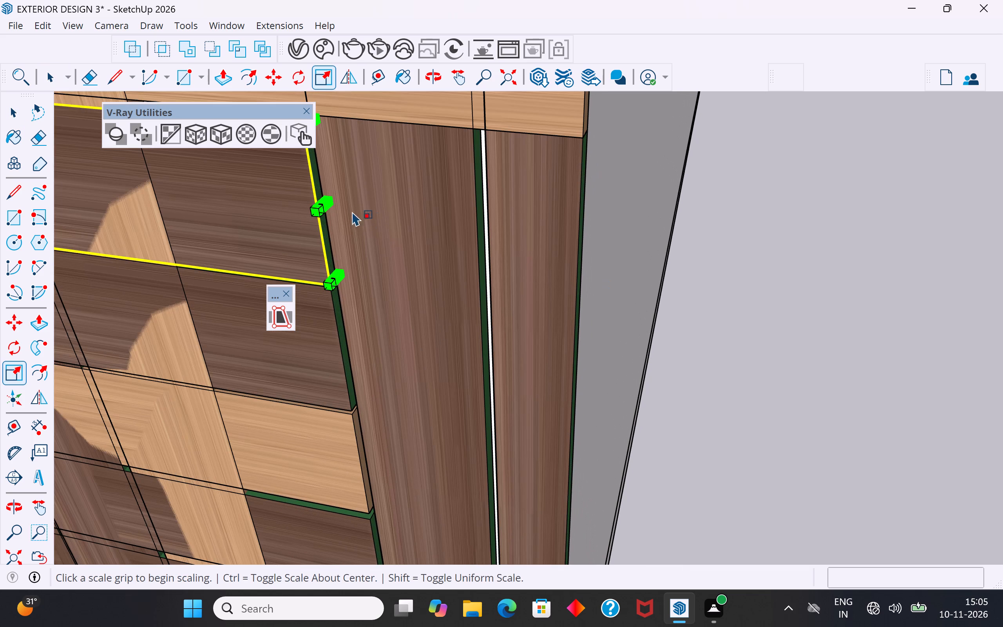
{"action": "left_click", "coordinate": [324, 202]}
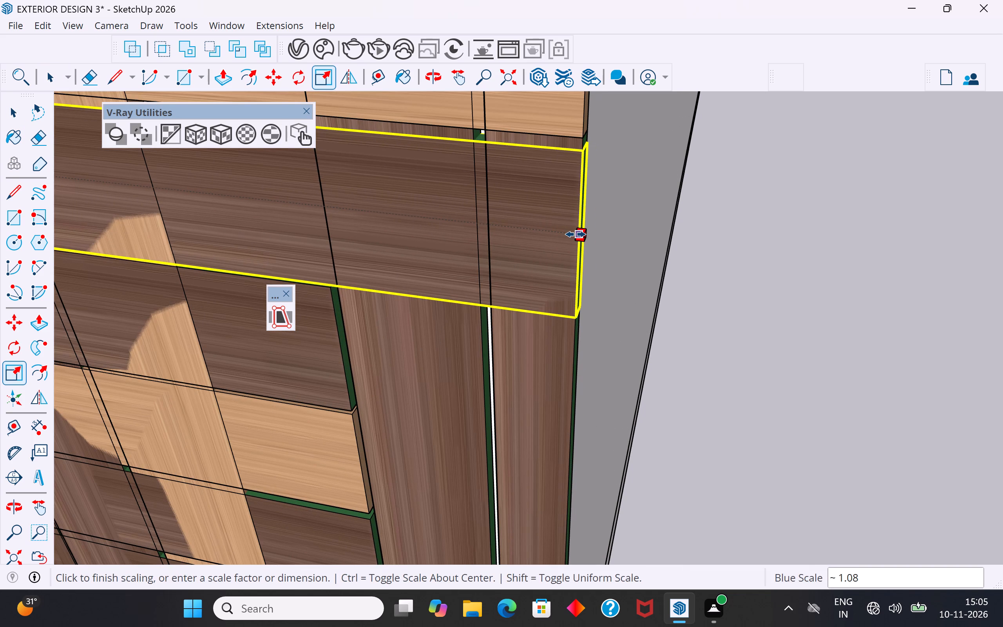
{"action": "left_click", "coordinate": [576, 234]}
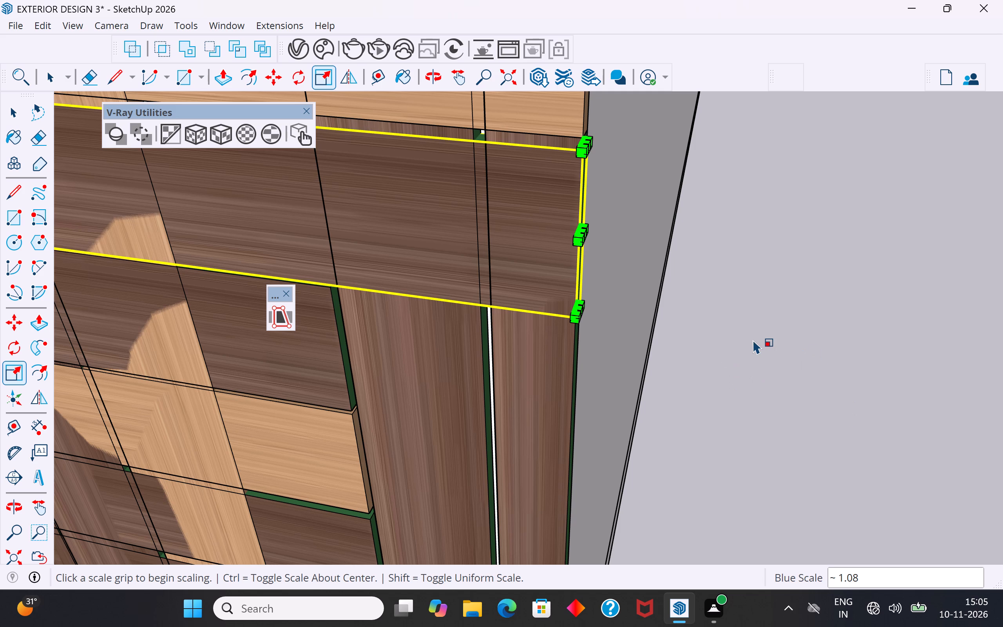
Scale the thirteenth horizontal slat, the dark one level with the window's bottom frame, lengthwise to the house corner.
{"action": "left_click", "coordinate": [18, 118]}
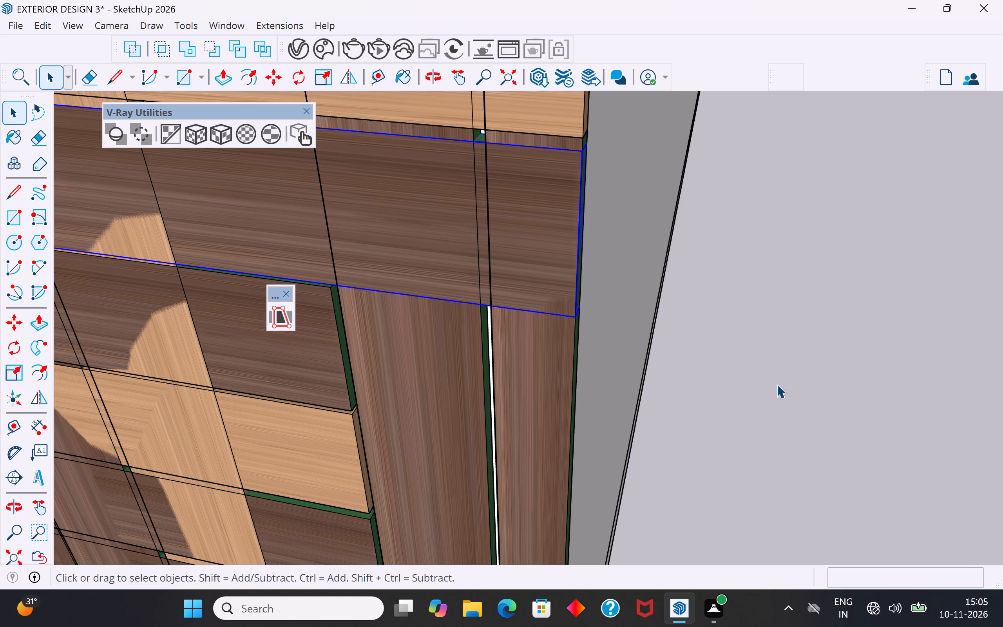
{"action": "left_click", "coordinate": [757, 326]}
{"action": "scroll", "coordinate": [757, 326], "scroll_direction": "down", "scroll_amount": 6}
{"action": "middle_click_drag", "start_coordinate": [758, 322], "coordinate": [779, 293]}
{"action": "left_click", "coordinate": [629, 313]}
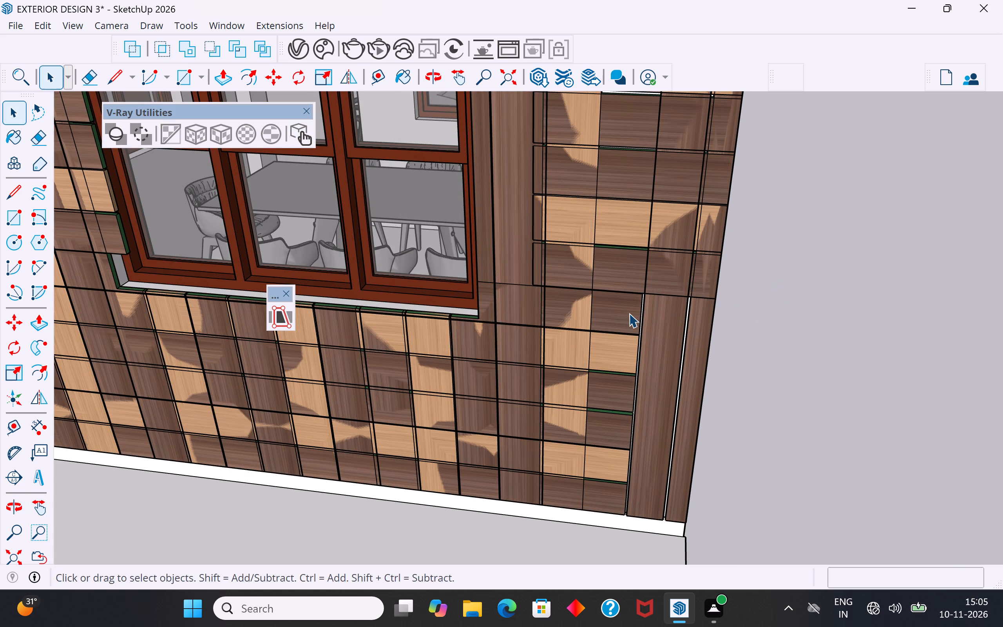
{"action": "key", "text": "s"}
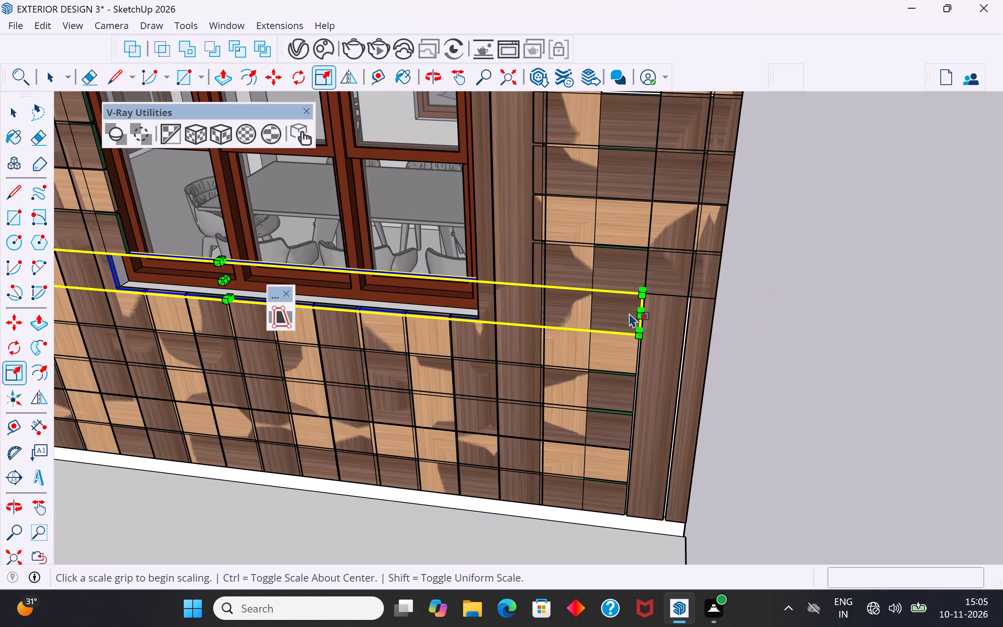
{"action": "scroll", "coordinate": [664, 341], "scroll_direction": "up", "scroll_amount": 2}
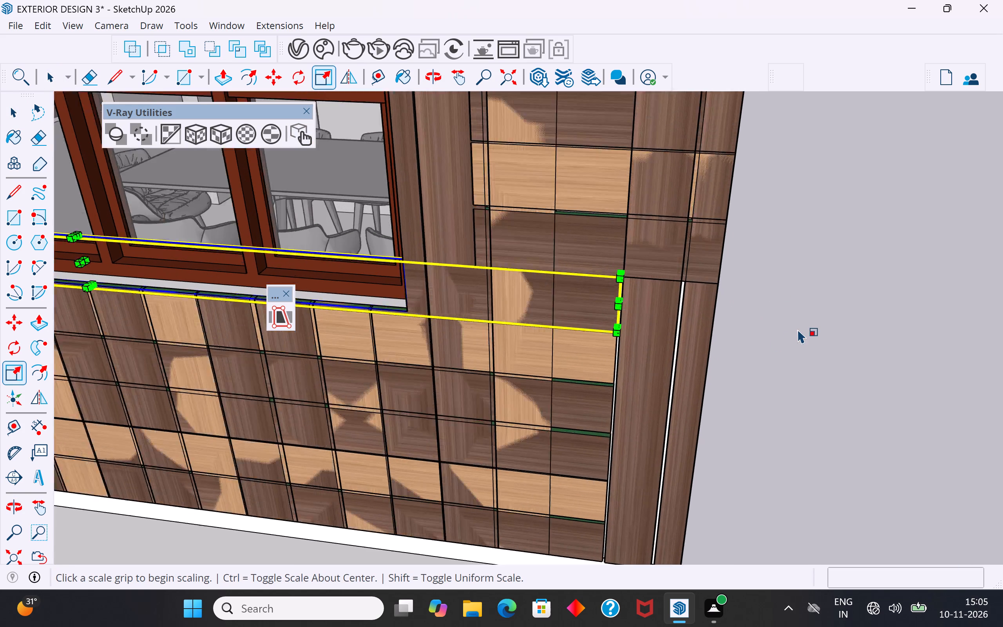
{"action": "scroll", "coordinate": [797, 329], "scroll_direction": "up", "scroll_amount": 4}
{"action": "scroll", "coordinate": [369, 269], "scroll_direction": "up", "scroll_amount": 3}
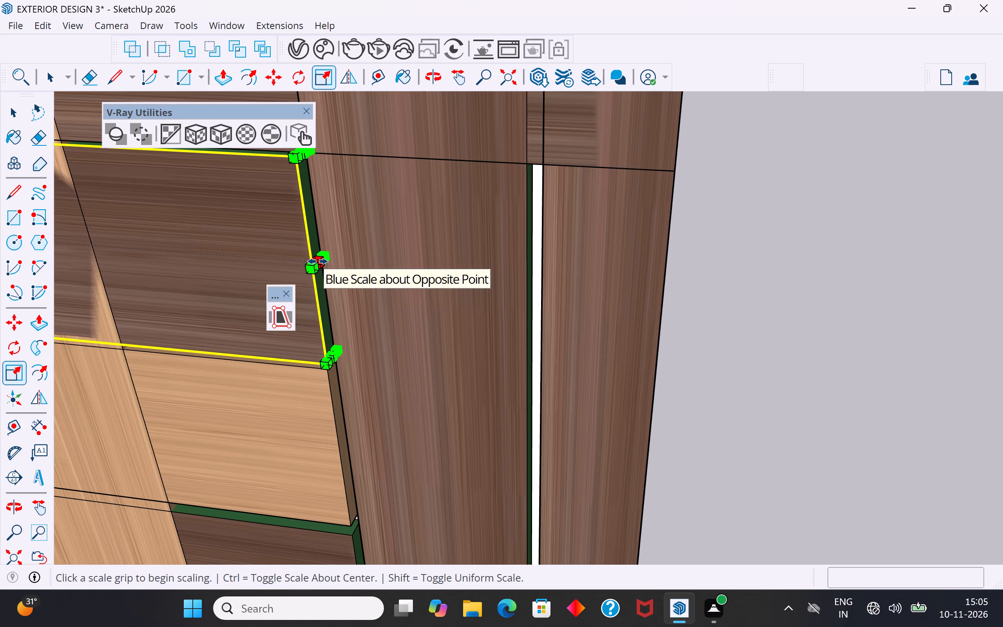
{"action": "left_click", "coordinate": [318, 261]}
{"action": "scroll", "coordinate": [664, 321], "scroll_direction": "up", "scroll_amount": 4}
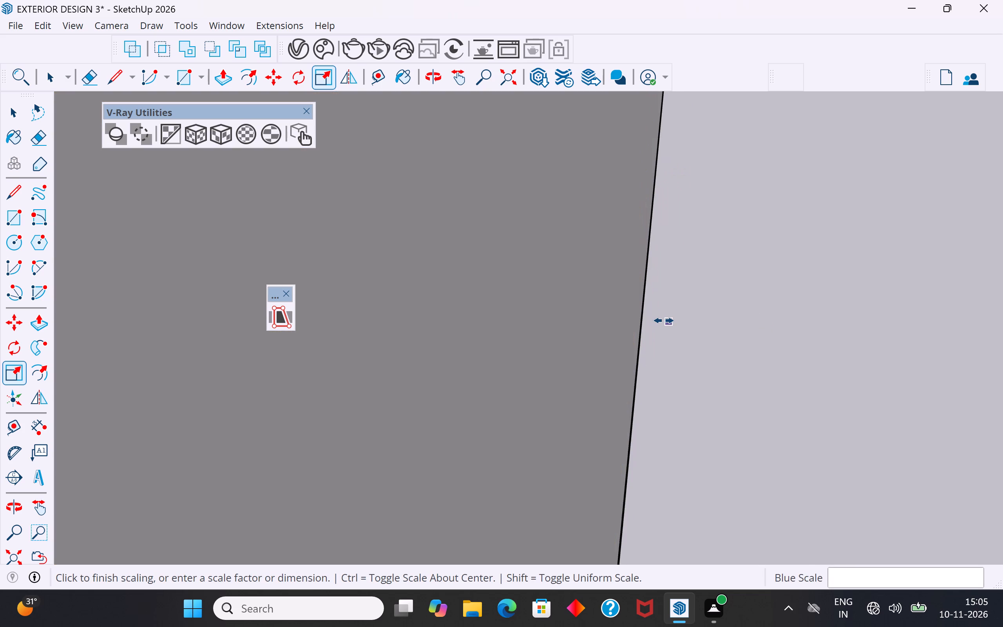
{"action": "scroll", "coordinate": [664, 320], "scroll_direction": "down", "scroll_amount": 4}
{"action": "scroll", "coordinate": [664, 320], "scroll_direction": "down", "scroll_amount": 20}
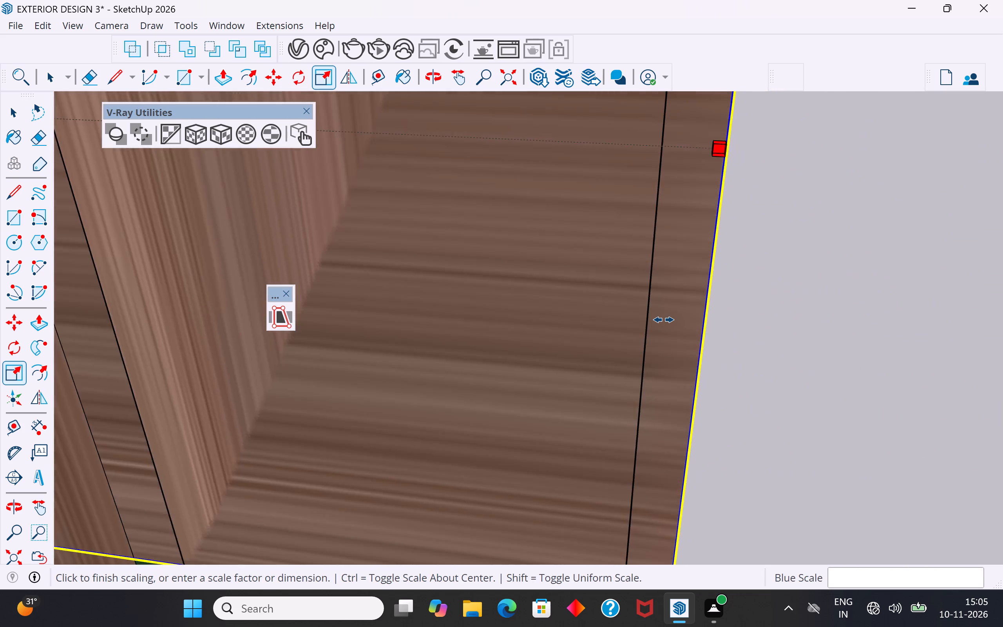
{"action": "scroll", "coordinate": [664, 320], "scroll_direction": "down", "scroll_amount": 11}
{"action": "left_click", "coordinate": [662, 306]}
Scale the fourteenth horizontal slat, the light wood one just below the window, lengthwise by about 1.08 to the house corner.
{"action": "scroll", "coordinate": [560, 398], "scroll_direction": "down", "scroll_amount": 3}
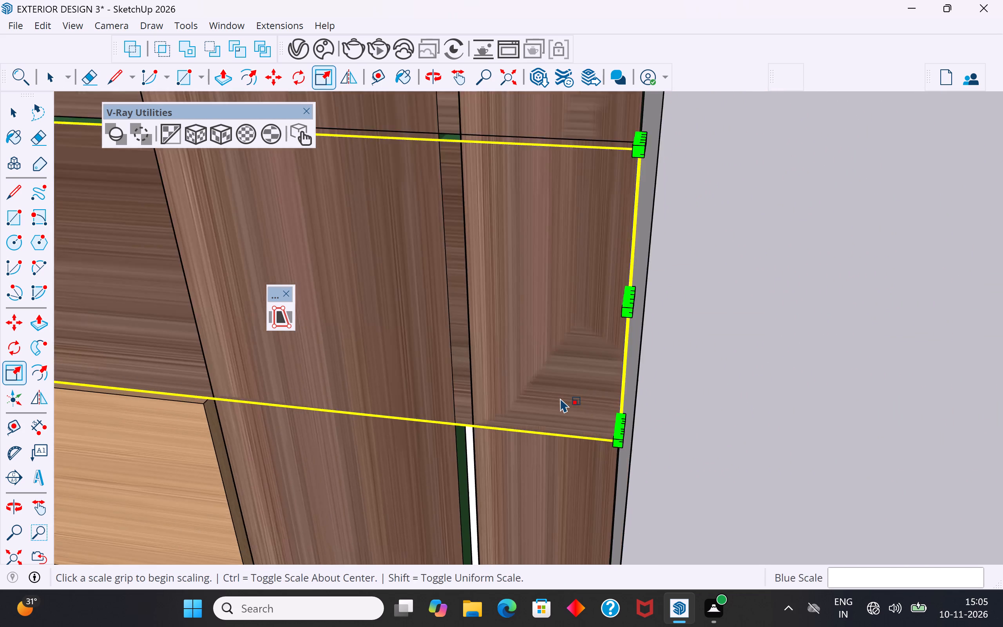
{"action": "scroll", "coordinate": [560, 398], "scroll_direction": "down", "scroll_amount": 12}
{"action": "scroll", "coordinate": [549, 245], "scroll_direction": "down", "scroll_amount": 4}
{"action": "scroll", "coordinate": [534, 358], "scroll_direction": "down", "scroll_amount": 1}
{"action": "middle_click_drag", "start_coordinate": [545, 457], "coordinate": [547, 448]}
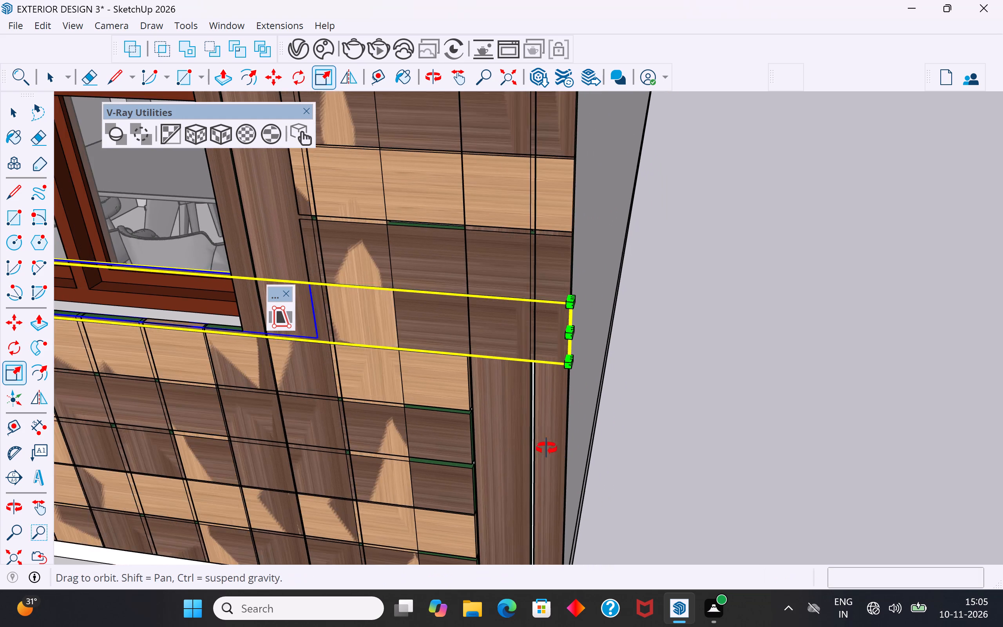
{"action": "middle_click_drag", "start_coordinate": [547, 448], "coordinate": [542, 362]}
{"action": "scroll", "coordinate": [542, 362], "scroll_direction": "up", "scroll_amount": 1}
{"action": "left_click", "coordinate": [15, 116]}
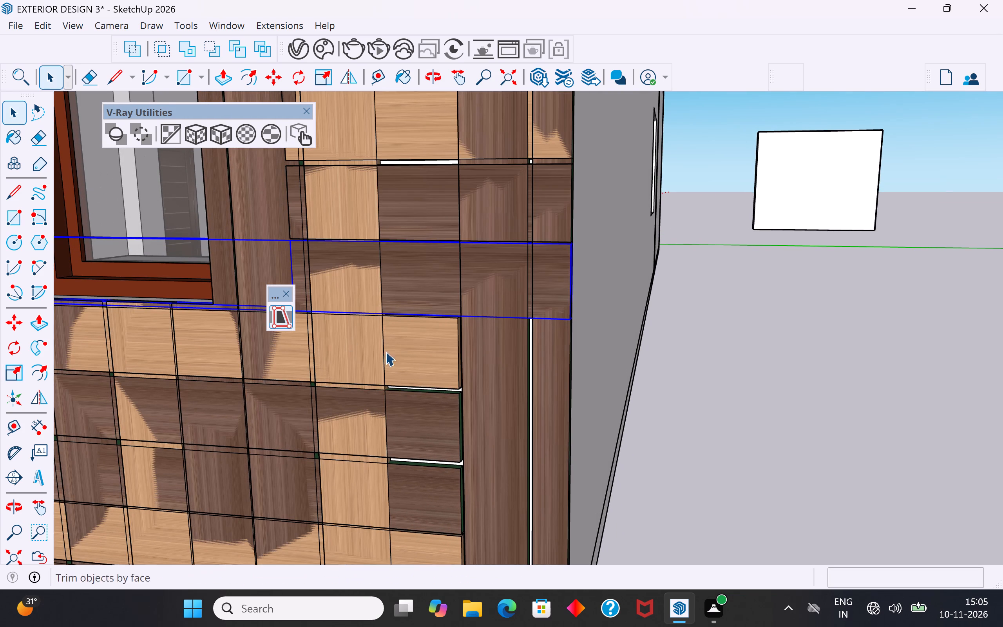
{"action": "left_click", "coordinate": [415, 359]}
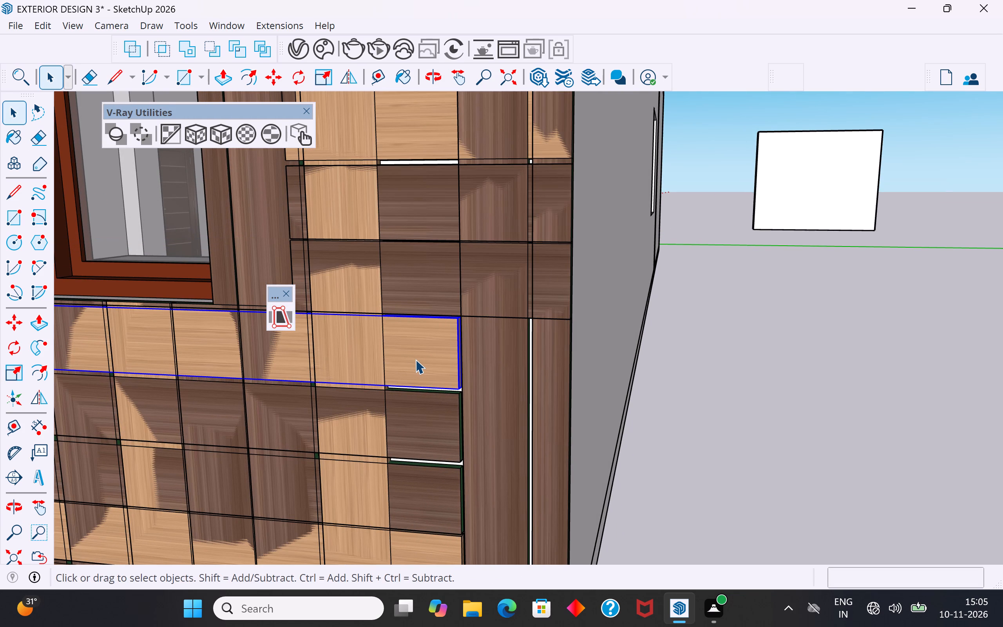
{"action": "key", "text": "s"}
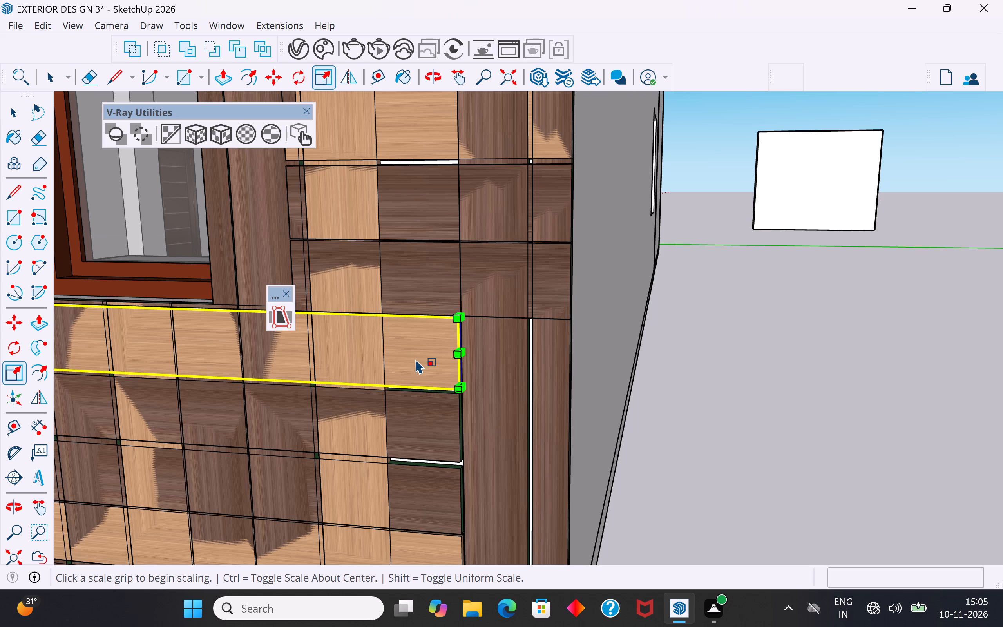
{"action": "scroll", "coordinate": [471, 352], "scroll_direction": "up", "scroll_amount": 5}
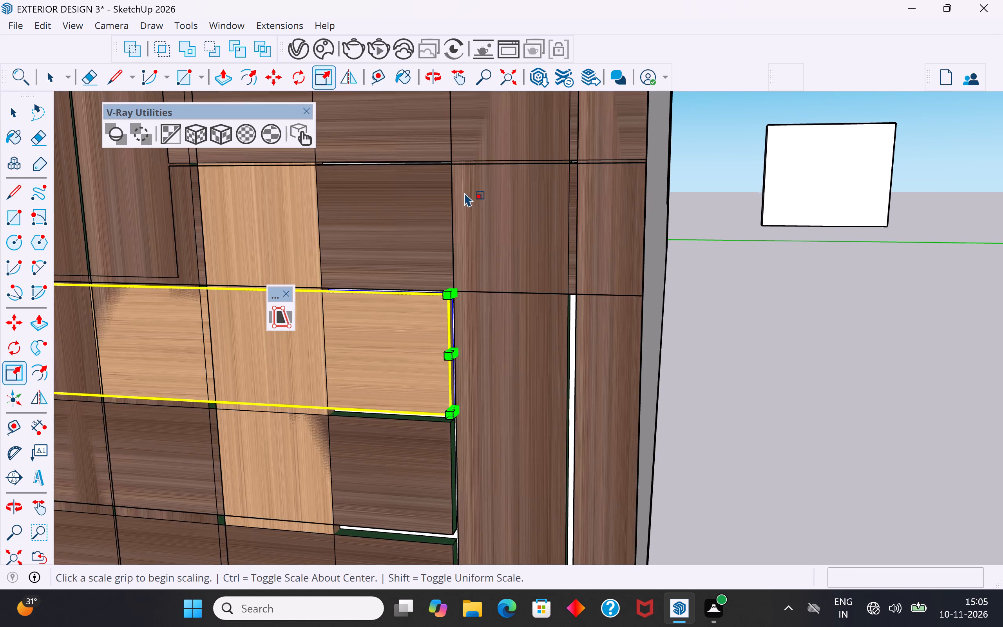
{"action": "scroll", "coordinate": [462, 192], "scroll_direction": "down", "scroll_amount": 4}
{"action": "middle_click_drag", "start_coordinate": [447, 275], "coordinate": [447, 331]}
{"action": "scroll", "coordinate": [614, 359], "scroll_direction": "up", "scroll_amount": 3}
{"action": "scroll", "coordinate": [329, 295], "scroll_direction": "up", "scroll_amount": 6}
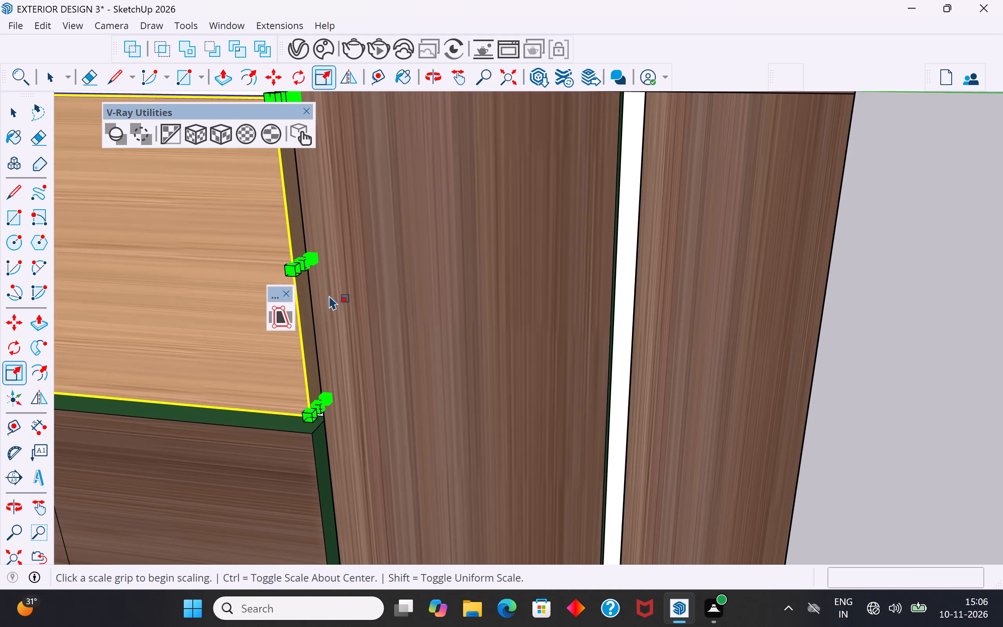
{"action": "scroll", "coordinate": [329, 295], "scroll_direction": "up", "scroll_amount": 5}
{"action": "left_click", "coordinate": [288, 248]}
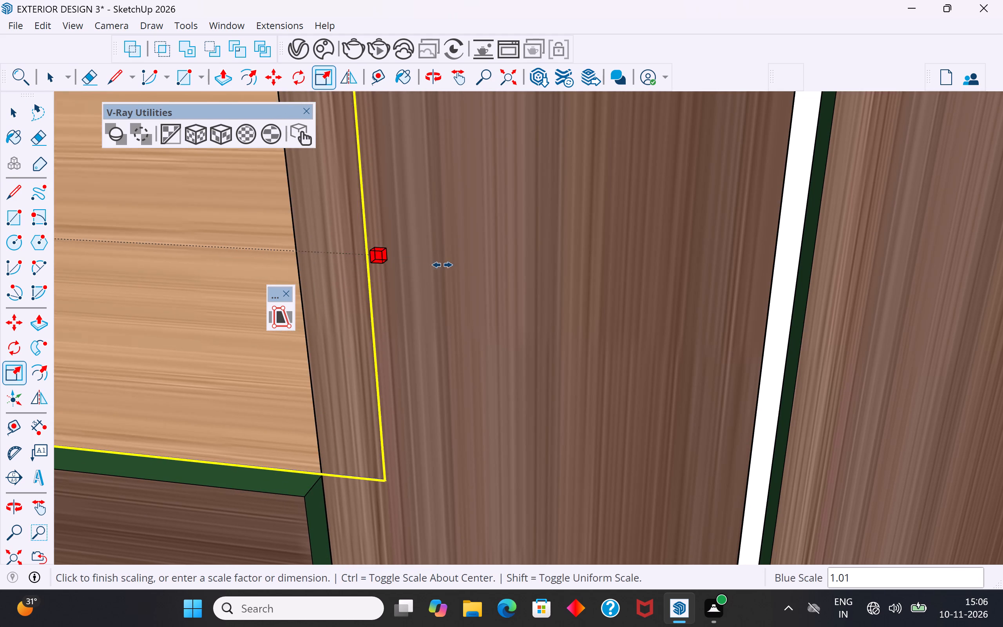
{"action": "scroll", "coordinate": [461, 266], "scroll_direction": "down", "scroll_amount": 16}
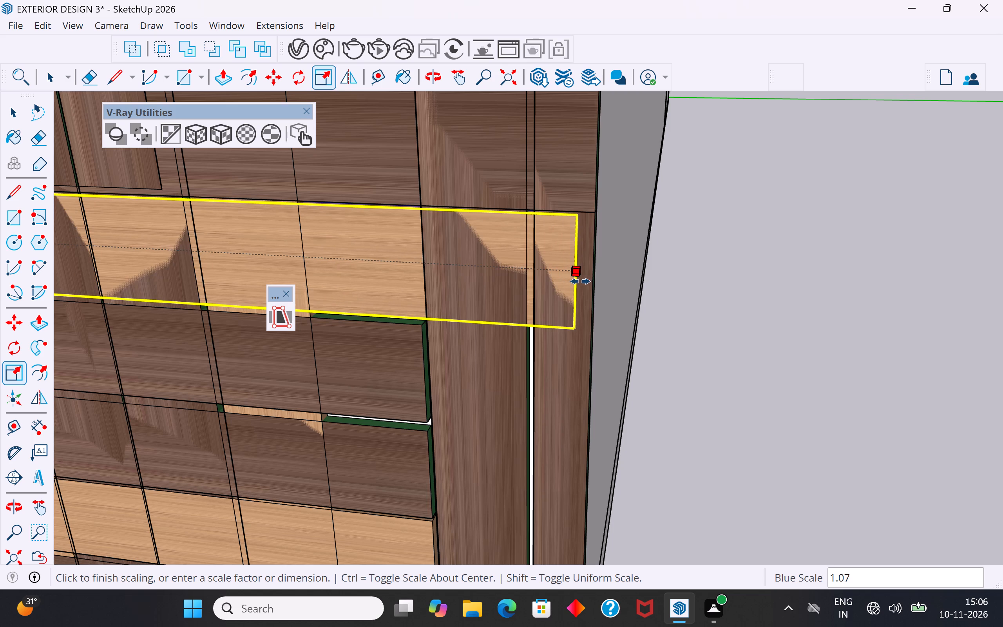
{"action": "left_click", "coordinate": [589, 281]}
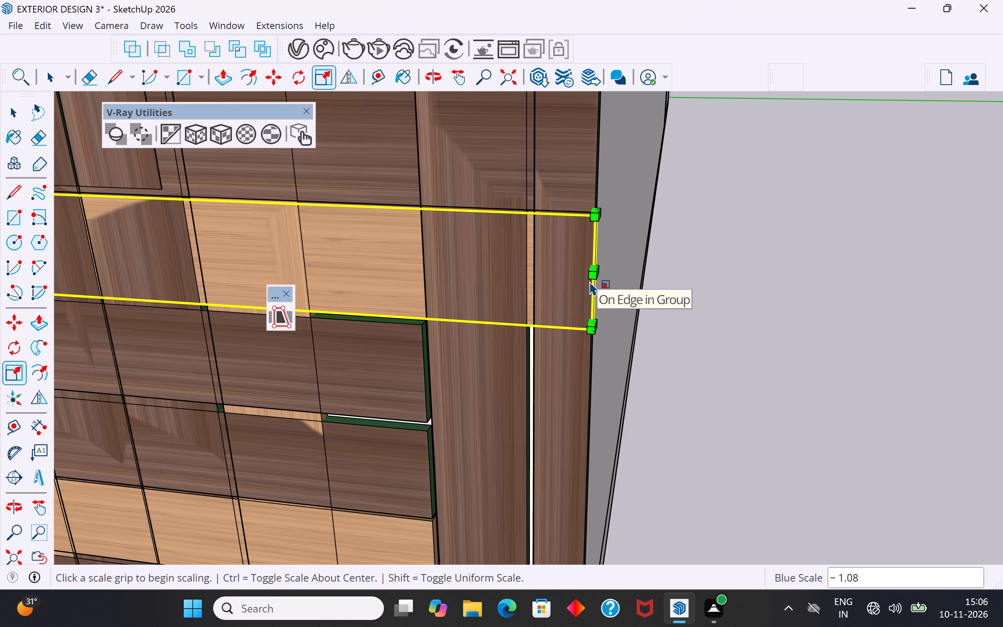
Scale the fifteenth horizontal slat, the dark one below the light wood fourteenth row, lengthwise across the plain strips.
{"action": "scroll", "coordinate": [541, 206], "scroll_direction": "down", "scroll_amount": 9}
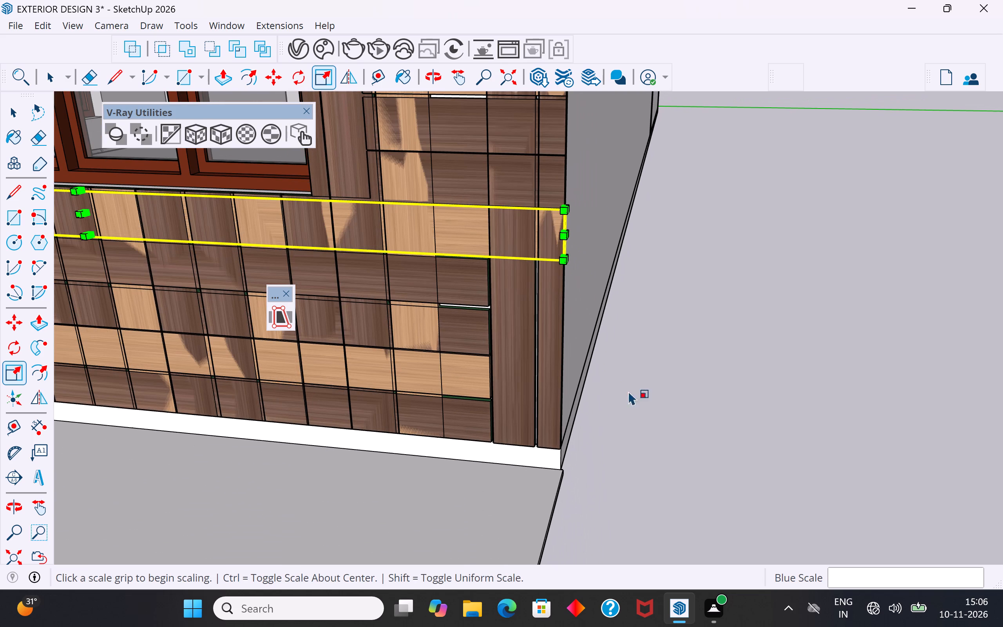
{"action": "scroll", "coordinate": [519, 315], "scroll_direction": "up", "scroll_amount": 4}
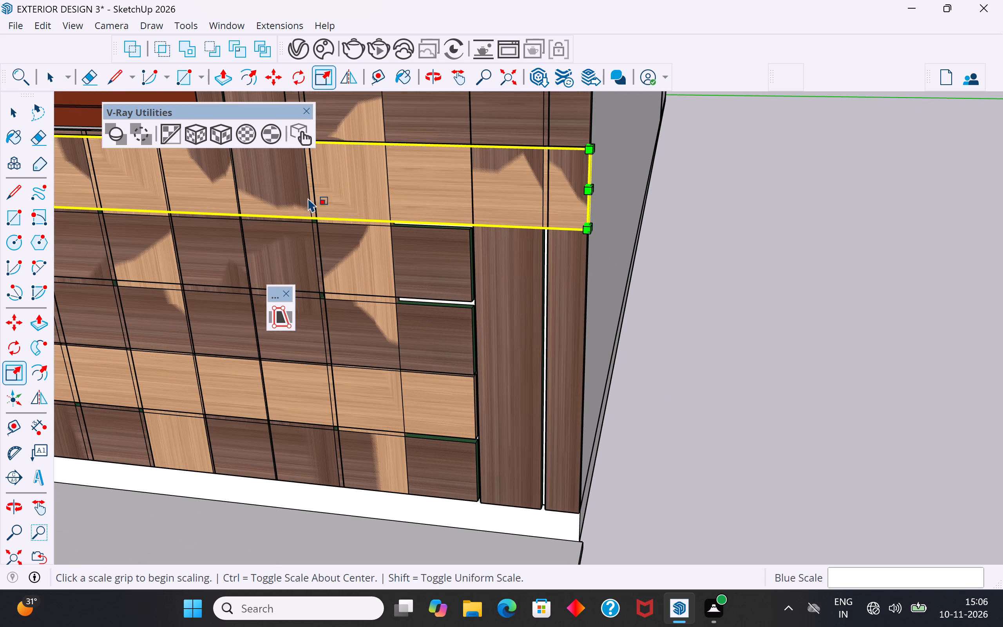
{"action": "left_click", "coordinate": [13, 118]}
{"action": "left_click", "coordinate": [676, 415]}
{"action": "left_click", "coordinate": [456, 295]}
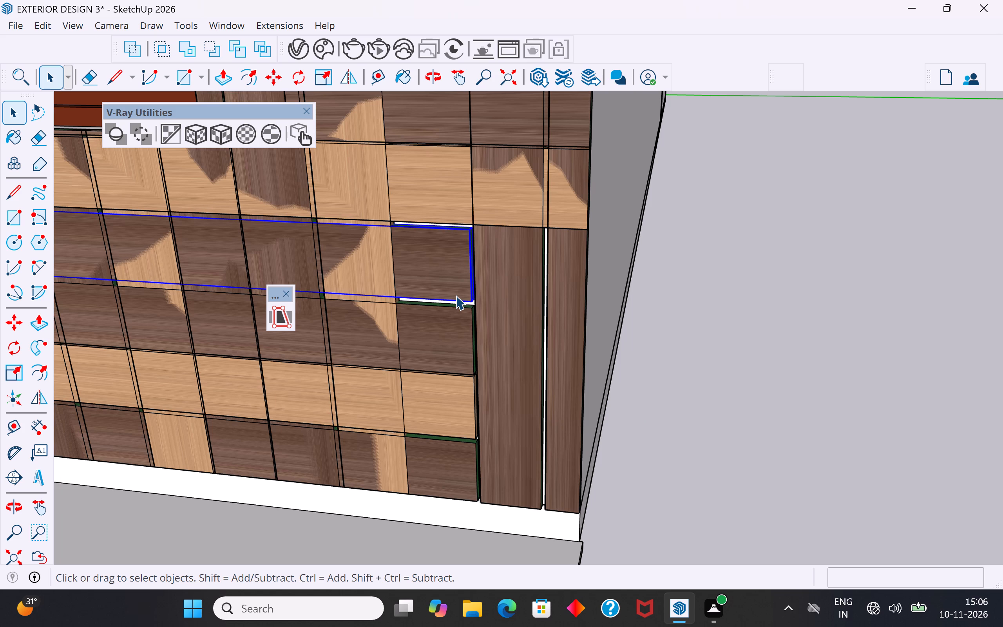
{"action": "key", "text": "s"}
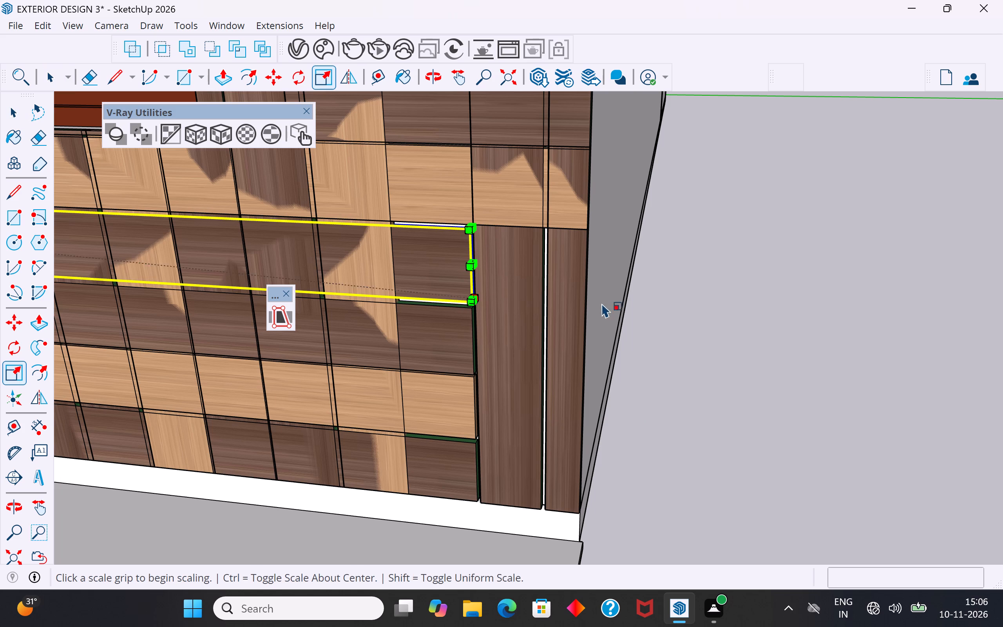
{"action": "scroll", "coordinate": [631, 285], "scroll_direction": "up", "scroll_amount": 2}
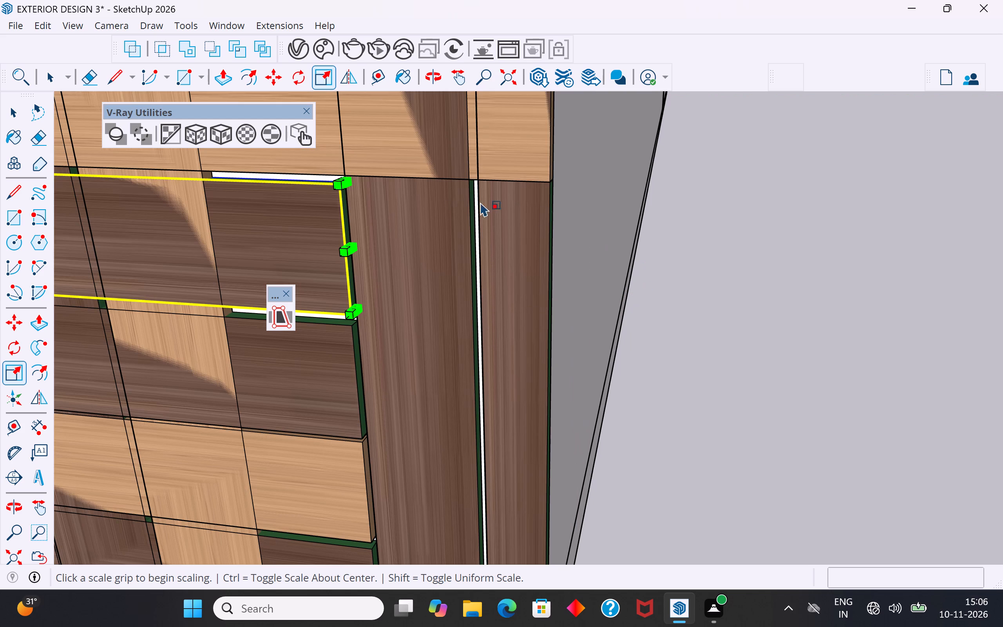
{"action": "scroll", "coordinate": [446, 202], "scroll_direction": "down", "scroll_amount": 2}
{"action": "middle_click_drag", "start_coordinate": [488, 262], "coordinate": [550, 301]}
{"action": "scroll", "coordinate": [467, 260], "scroll_direction": "up", "scroll_amount": 4}
{"action": "scroll", "coordinate": [356, 272], "scroll_direction": "up", "scroll_amount": 3}
{"action": "left_click", "coordinate": [334, 275]}
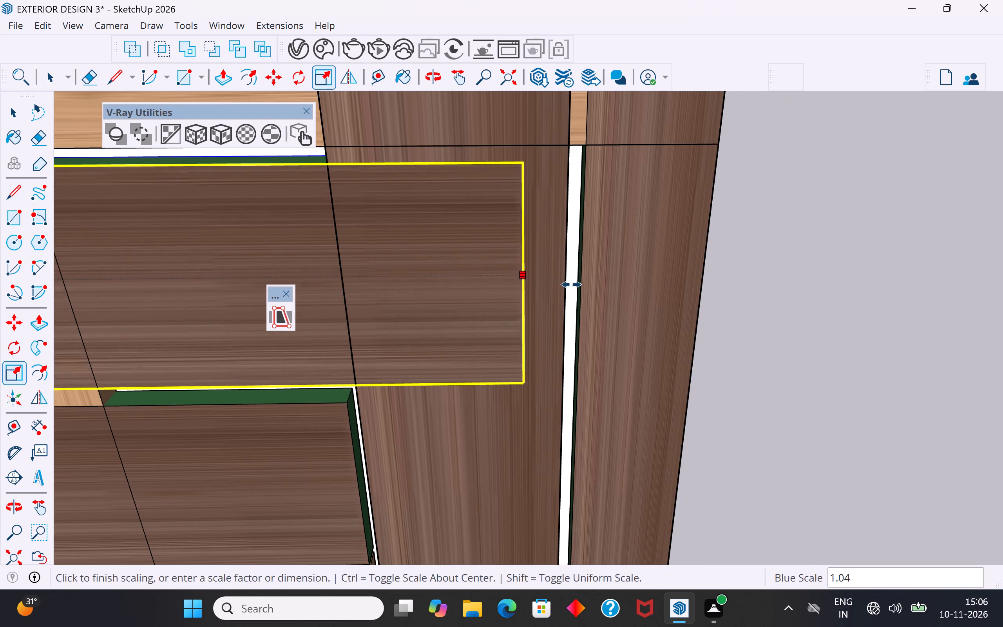
{"action": "left_click", "coordinate": [694, 286]}
Scale the fifteenth slat's overhanging end slightly back to line up with the house corner.
{"action": "middle_click_drag", "start_coordinate": [773, 292], "coordinate": [737, 281]}
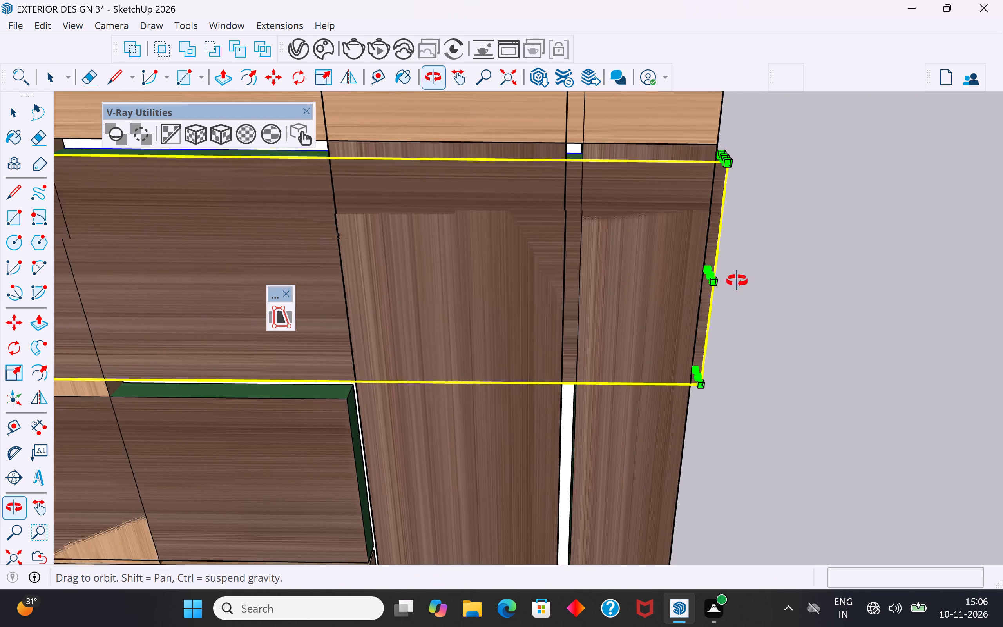
{"action": "middle_click_drag", "start_coordinate": [737, 281], "coordinate": [697, 281]}
{"action": "scroll", "coordinate": [701, 267], "scroll_direction": "up", "scroll_amount": 6}
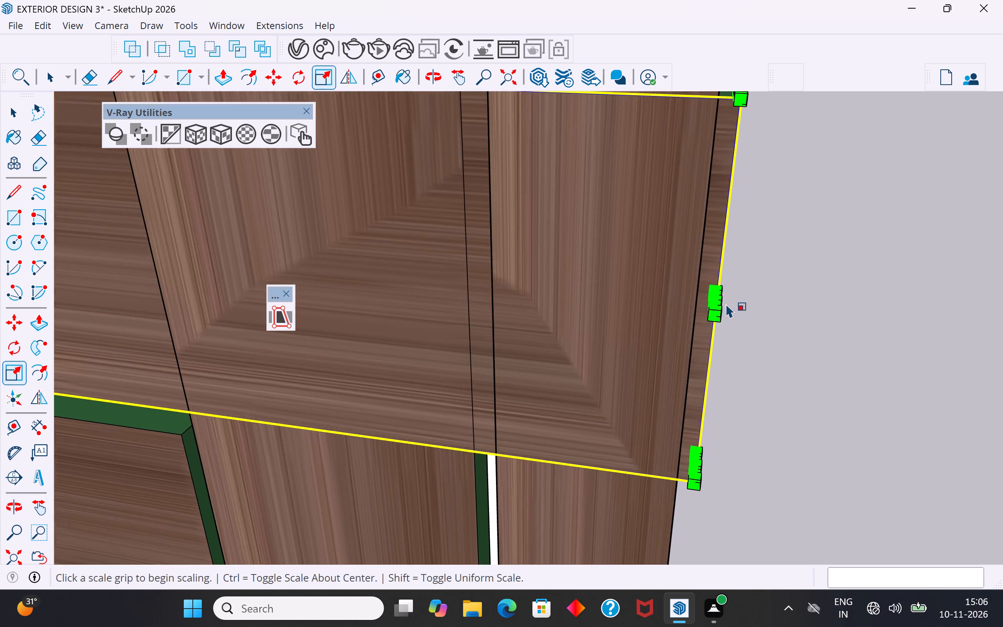
{"action": "scroll", "coordinate": [726, 304], "scroll_direction": "up", "scroll_amount": 2}
{"action": "scroll", "coordinate": [667, 318], "scroll_direction": "down", "scroll_amount": 4}
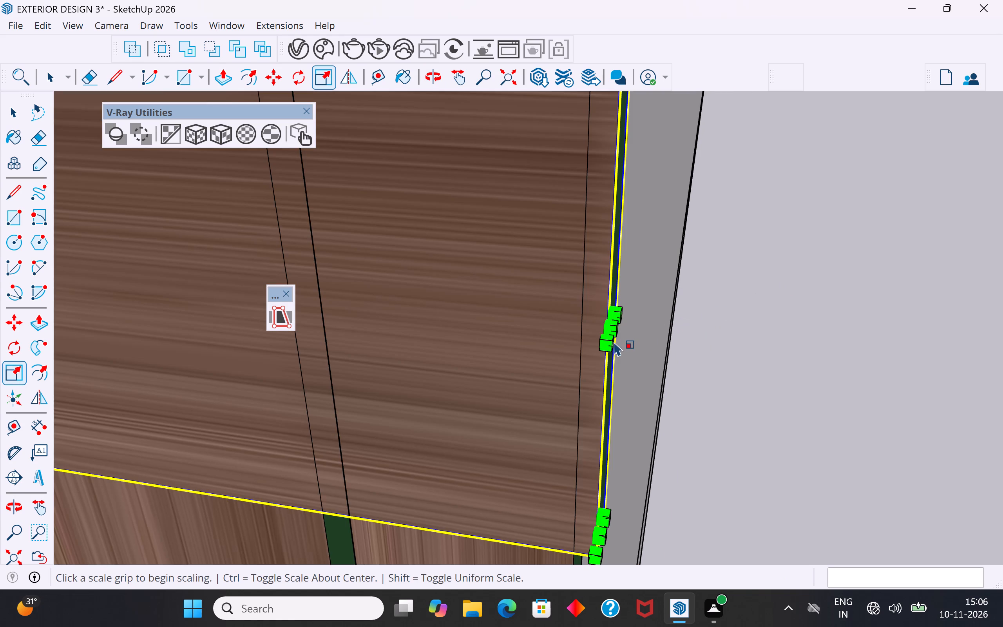
{"action": "left_click", "coordinate": [613, 327]}
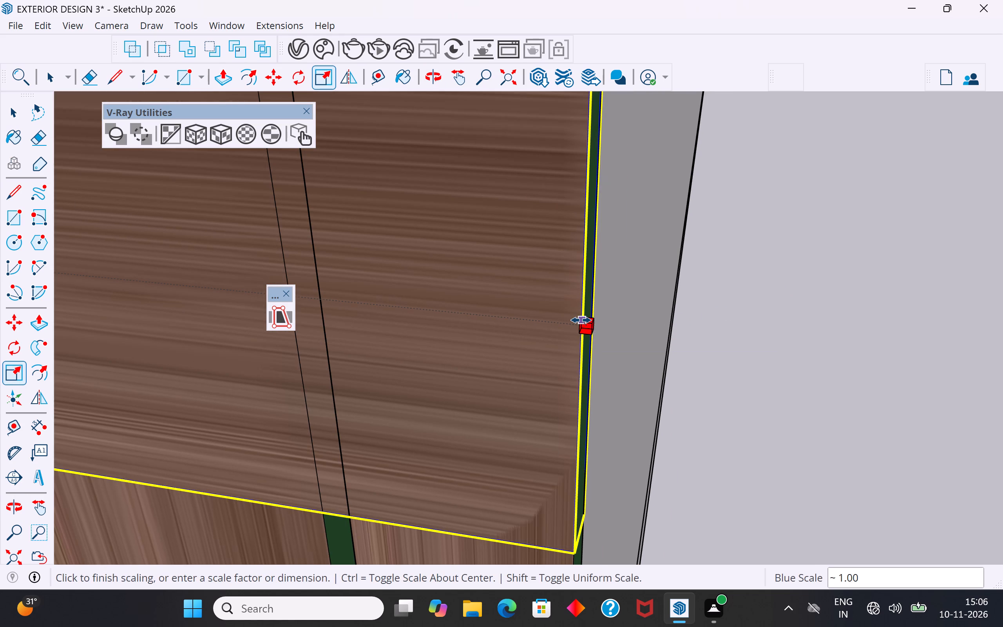
{"action": "left_click", "coordinate": [581, 320]}
Scale the sixteenth horizontal slat, the dark one directly below the dark fifteenth row, lengthwise by about 1.08 to the house corner.
{"action": "scroll", "coordinate": [532, 365], "scroll_direction": "down", "scroll_amount": 4}
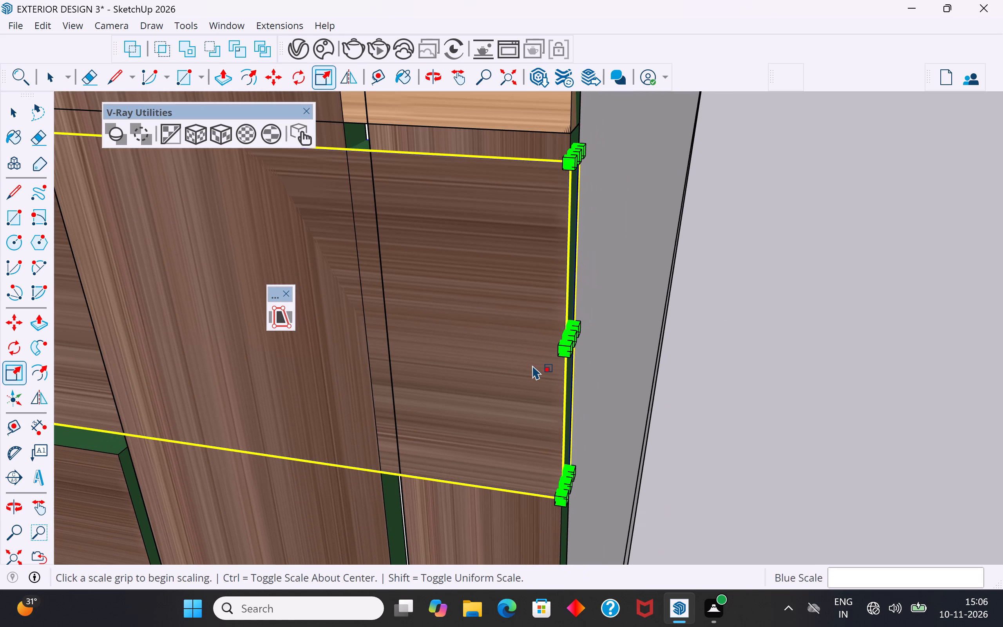
{"action": "scroll", "coordinate": [532, 365], "scroll_direction": "down", "scroll_amount": 1}
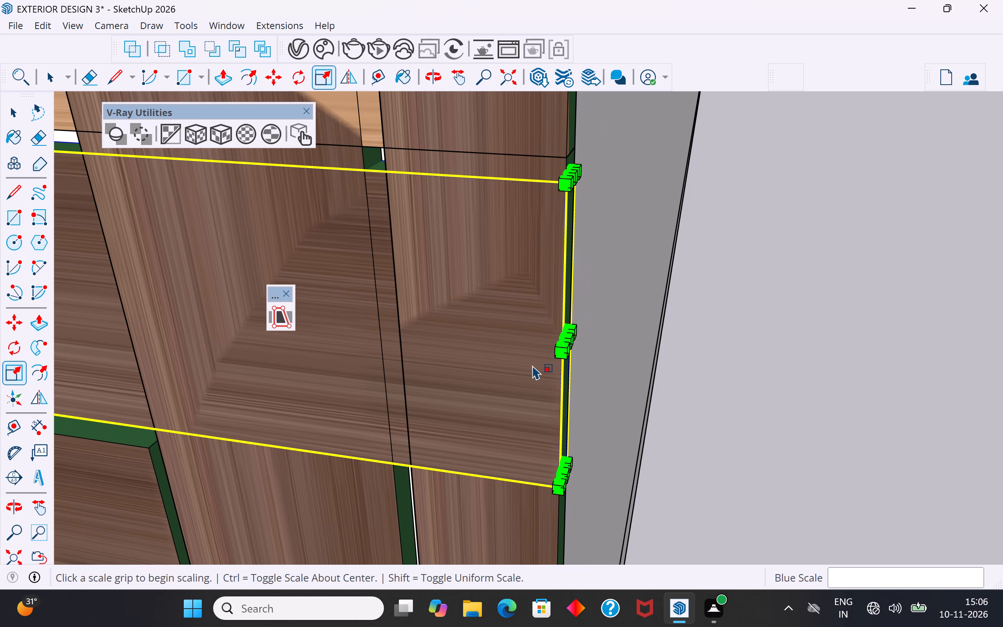
{"action": "middle_click_drag", "start_coordinate": [553, 403], "coordinate": [553, 366]}
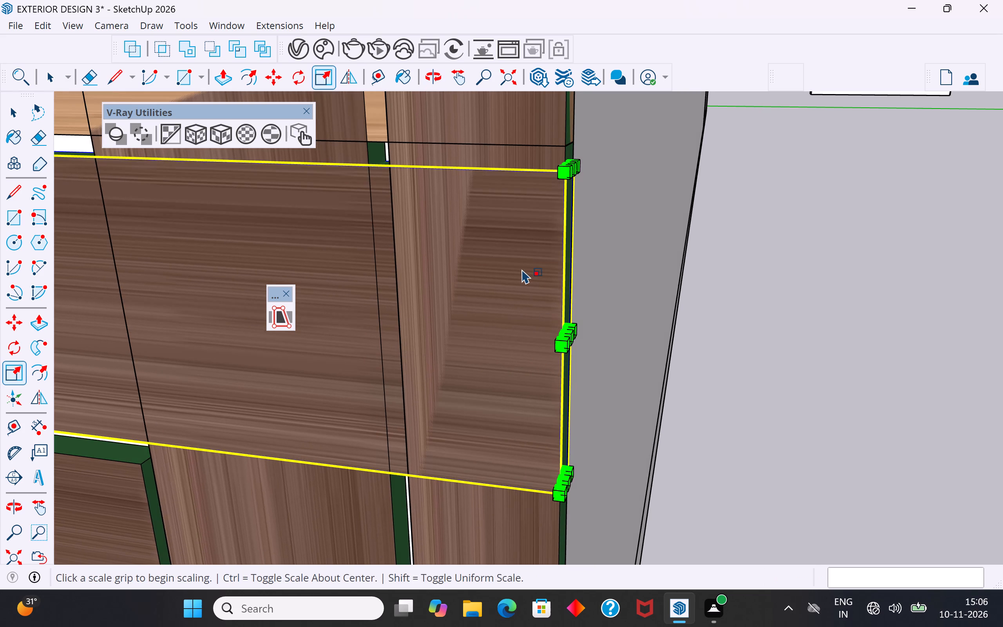
{"action": "scroll", "coordinate": [521, 269], "scroll_direction": "down", "scroll_amount": 4}
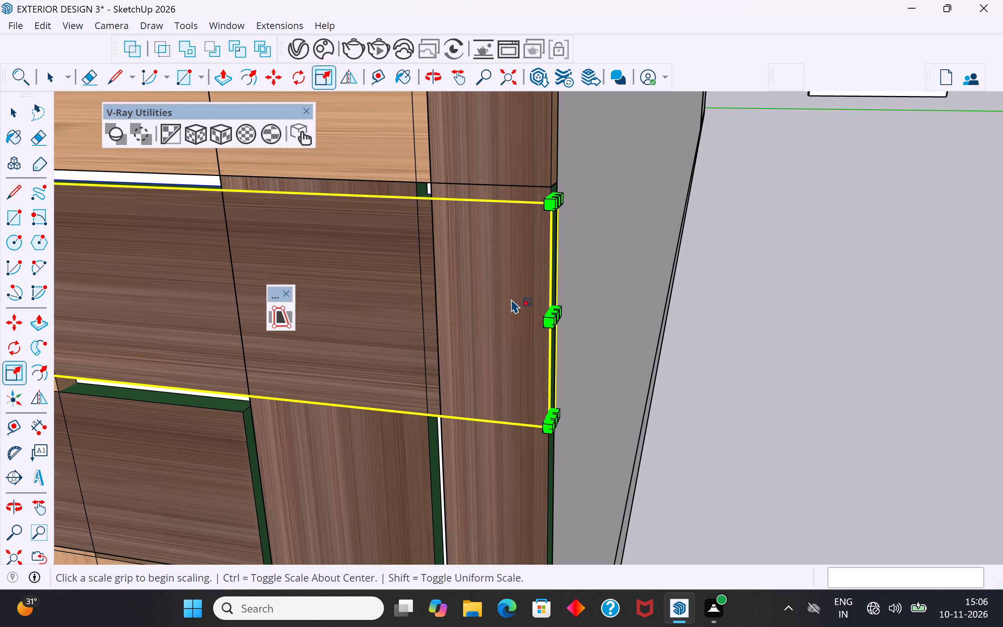
{"action": "scroll", "coordinate": [537, 252], "scroll_direction": "down", "scroll_amount": 8}
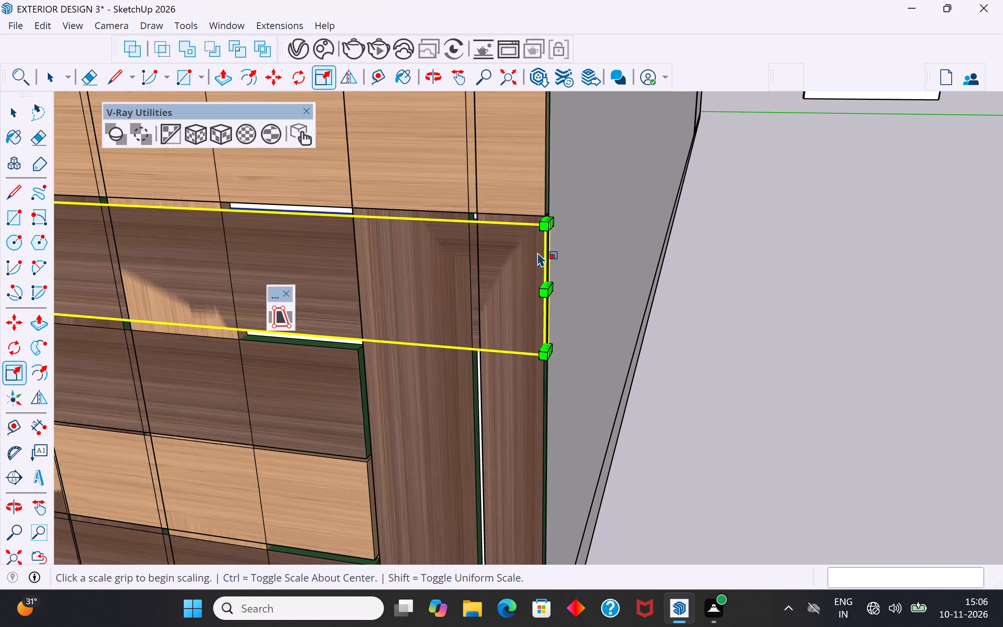
{"action": "scroll", "coordinate": [537, 252], "scroll_direction": "down", "scroll_amount": 7}
{"action": "middle_click_drag", "start_coordinate": [530, 325], "coordinate": [539, 299]}
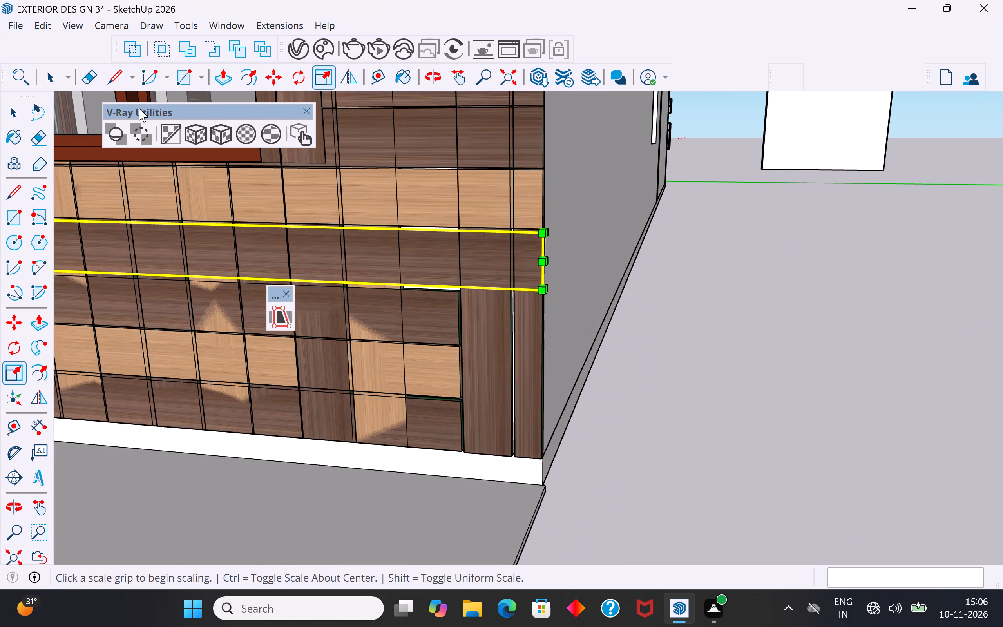
{"action": "left_click", "coordinate": [20, 109]}
{"action": "left_click", "coordinate": [428, 324]}
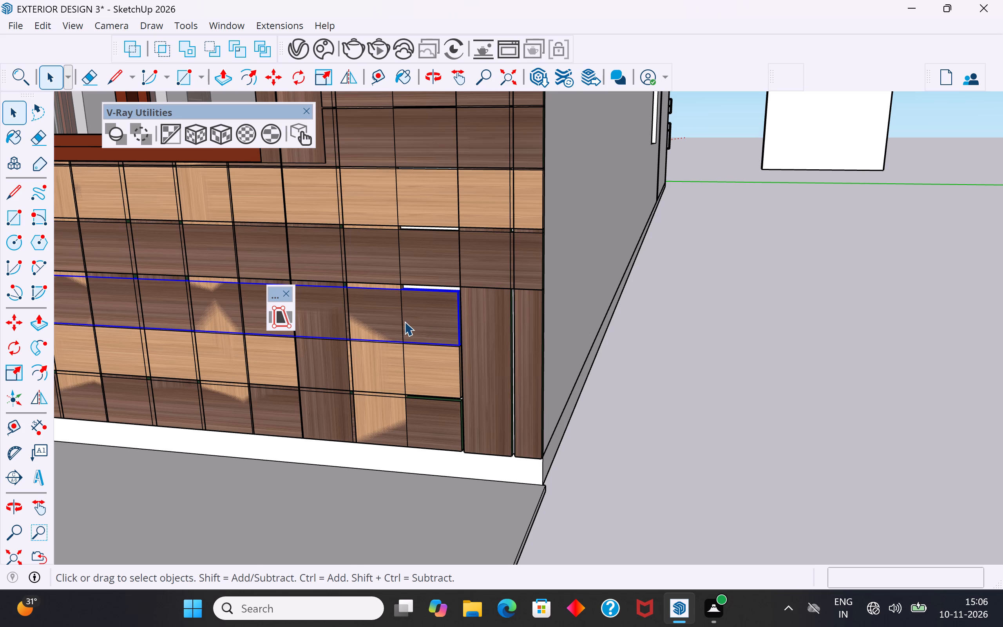
{"action": "key", "text": "s"}
{"action": "scroll", "coordinate": [503, 325], "scroll_direction": "up", "scroll_amount": 6}
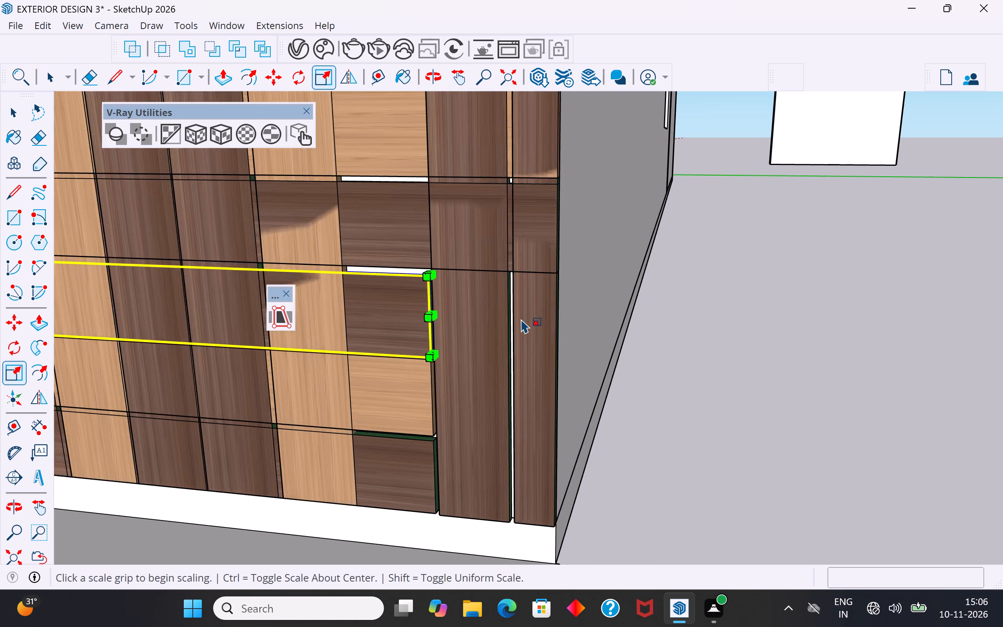
{"action": "scroll", "coordinate": [521, 319], "scroll_direction": "up", "scroll_amount": 3}
{"action": "scroll", "coordinate": [403, 313], "scroll_direction": "up", "scroll_amount": 4}
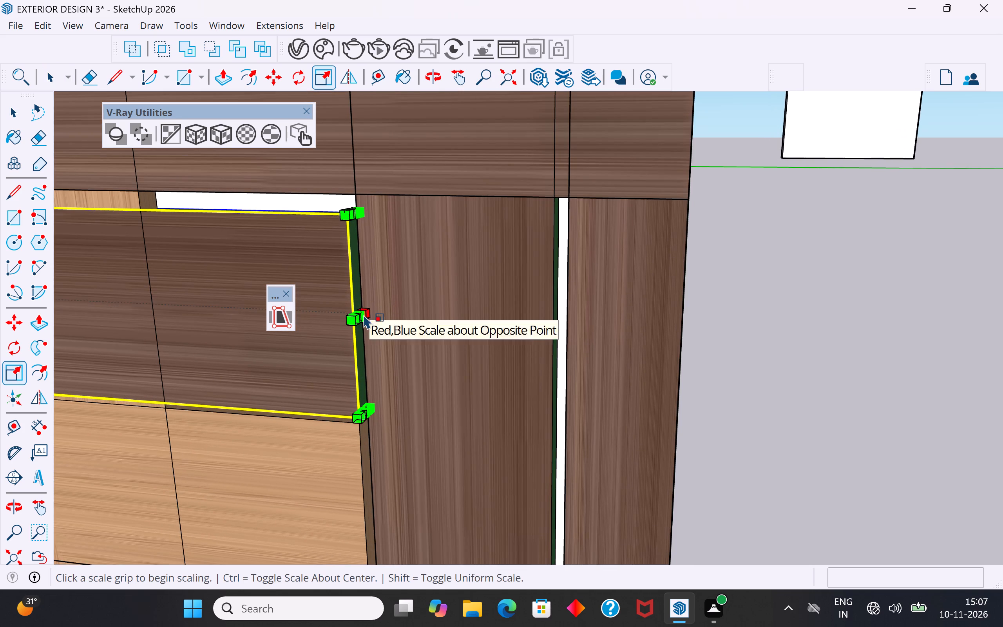
{"action": "left_click", "coordinate": [362, 315]}
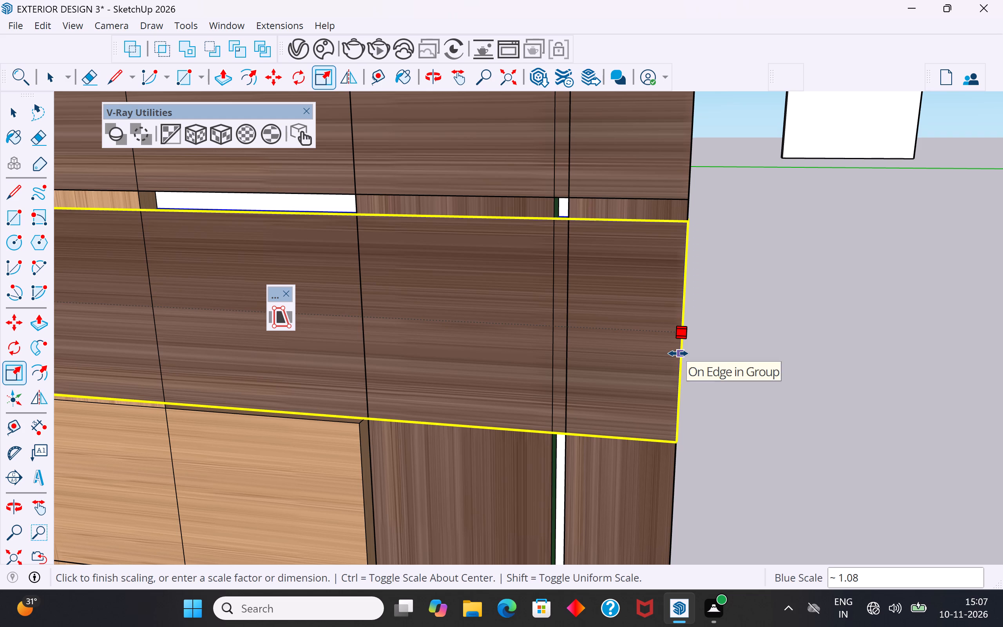
{"action": "left_click", "coordinate": [678, 353]}
Scale the seventeenth horizontal slat, the light wood one second from the bottom, lengthwise across the plain strips to the house corner.
{"action": "scroll", "coordinate": [581, 329], "scroll_direction": "down", "scroll_amount": 17}
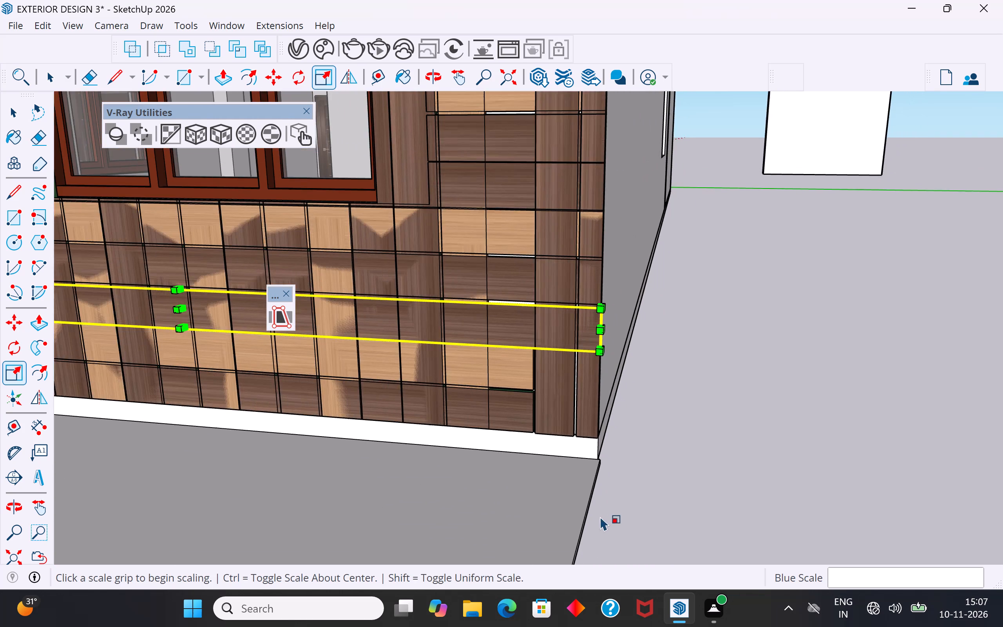
{"action": "scroll", "coordinate": [613, 501], "scroll_direction": "up", "scroll_amount": 4}
{"action": "left_click", "coordinate": [9, 115]}
{"action": "left_click", "coordinate": [752, 427]}
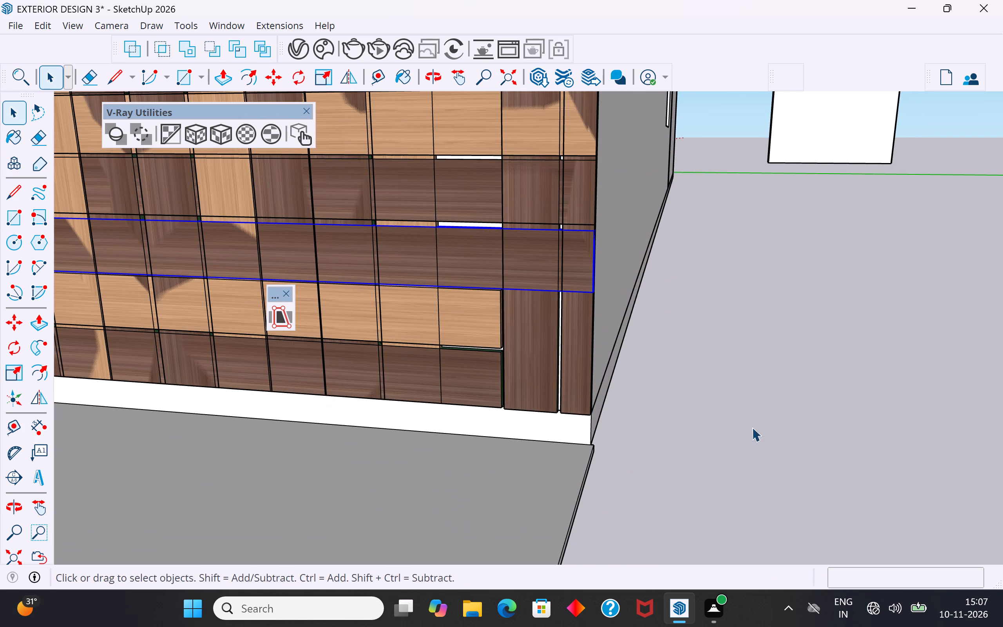
{"action": "left_click", "coordinate": [490, 326]}
{"action": "key", "text": "s"}
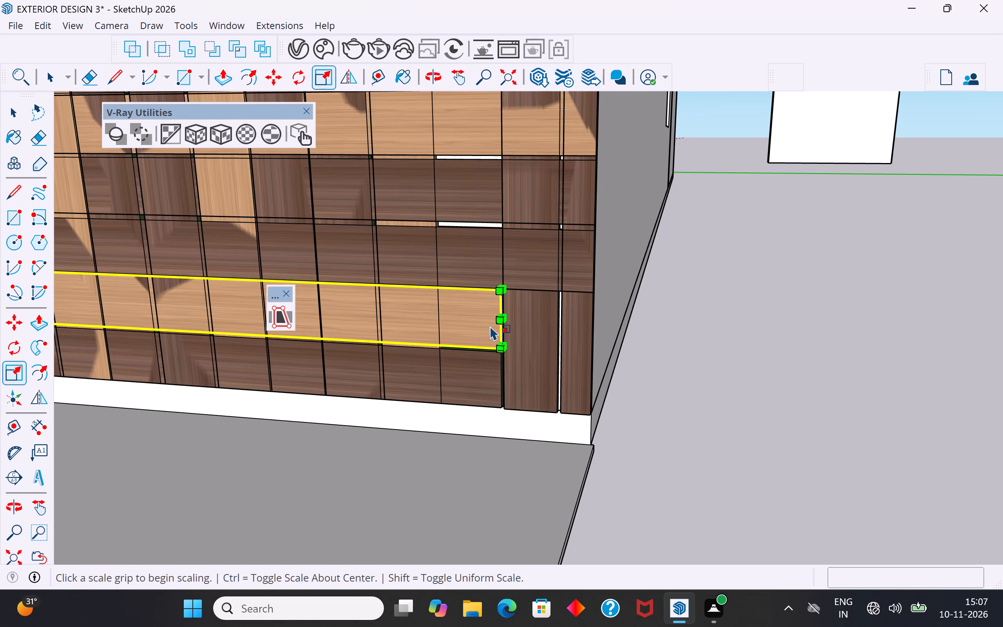
{"action": "scroll", "coordinate": [640, 366], "scroll_direction": "up", "scroll_amount": 4}
{"action": "scroll", "coordinate": [384, 261], "scroll_direction": "up", "scroll_amount": 6}
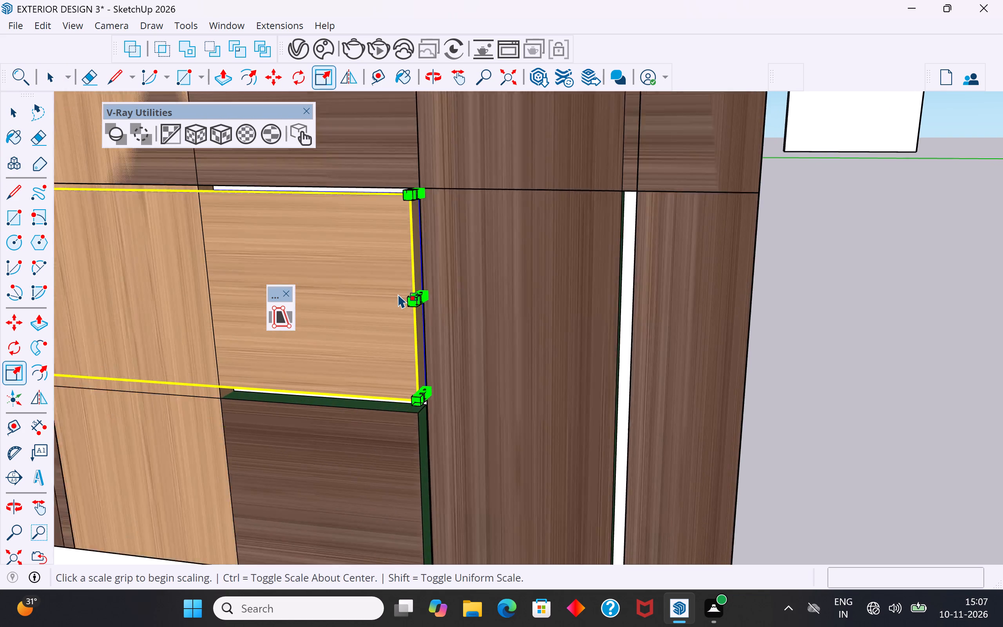
{"action": "scroll", "coordinate": [398, 294], "scroll_direction": "up", "scroll_amount": 5}
{"action": "left_click", "coordinate": [431, 299]}
{"action": "scroll", "coordinate": [431, 299], "scroll_direction": "down", "scroll_amount": 5}
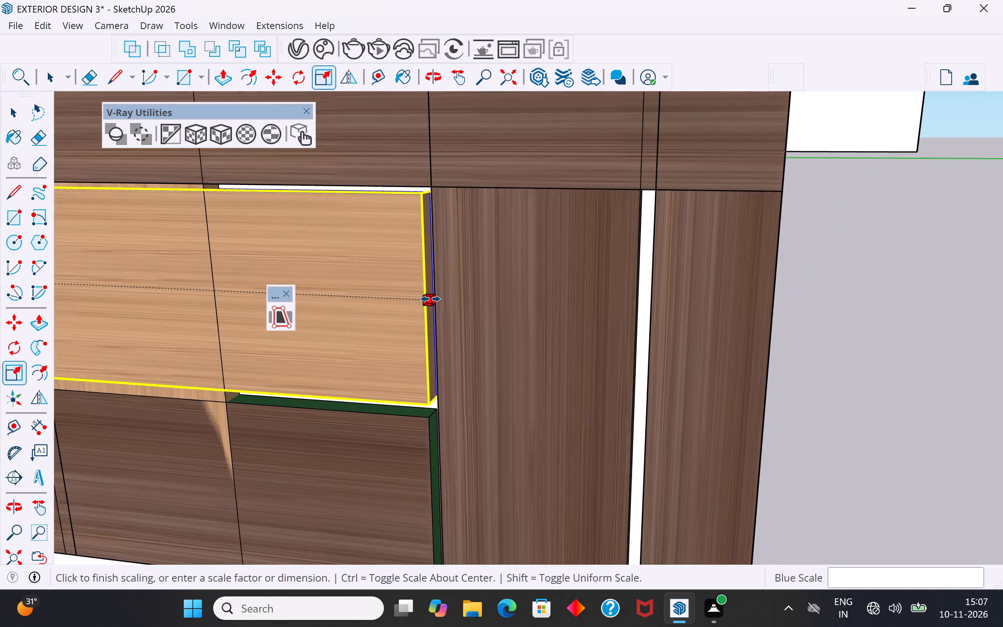
{"action": "scroll", "coordinate": [728, 343], "scroll_direction": "up", "scroll_amount": 5}
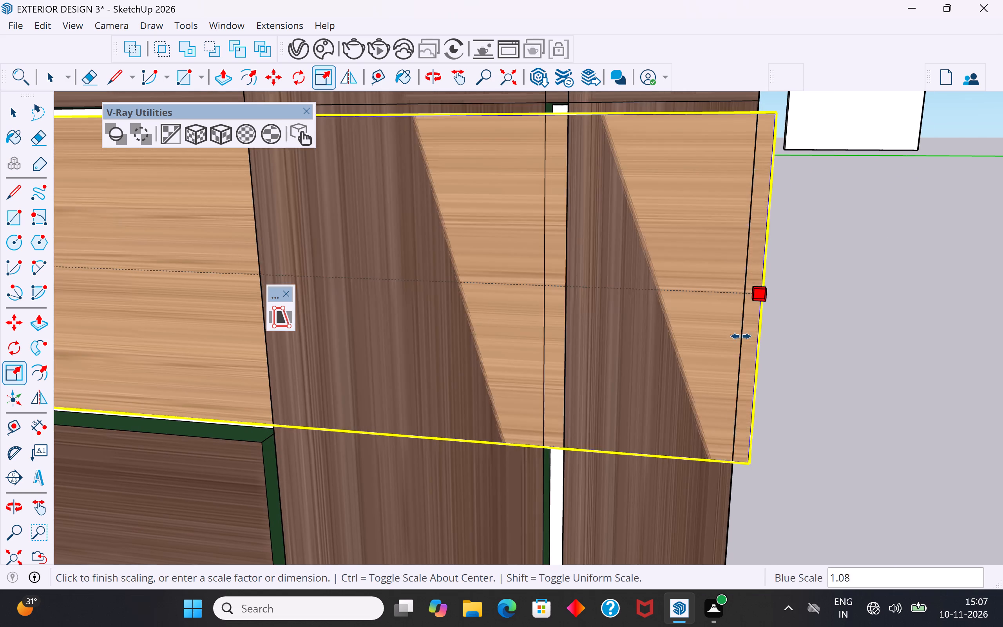
{"action": "left_click", "coordinate": [747, 293]}
Scale the eighteenth horizontal slat, the dark bottom one above the white plinth, lengthwise by about 1.08 to the house corner.
{"action": "scroll", "coordinate": [593, 288], "scroll_direction": "down", "scroll_amount": 3}
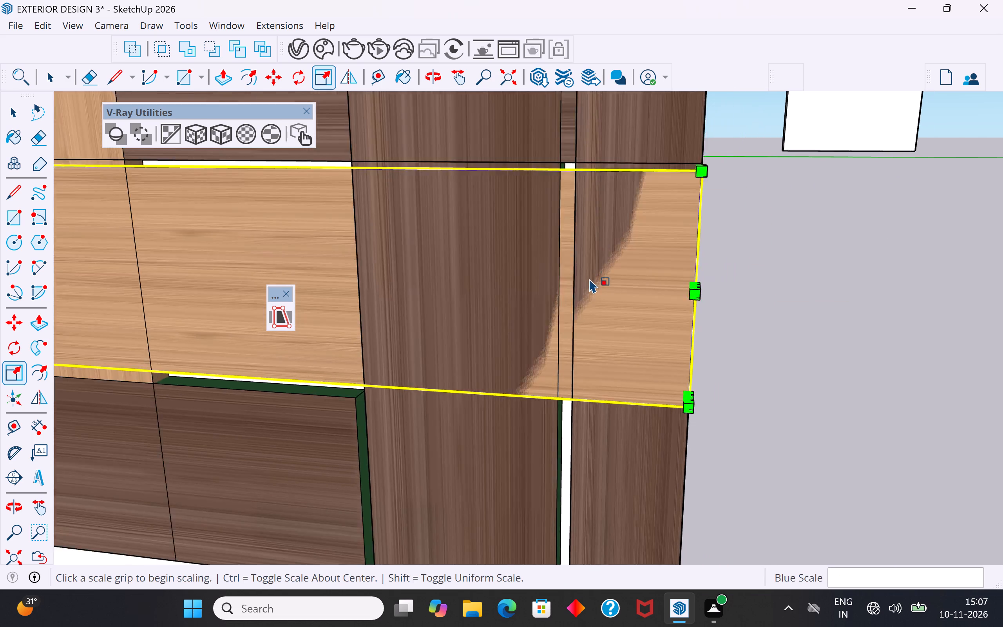
{"action": "scroll", "coordinate": [589, 279], "scroll_direction": "down", "scroll_amount": 13}
{"action": "left_click", "coordinate": [13, 114]}
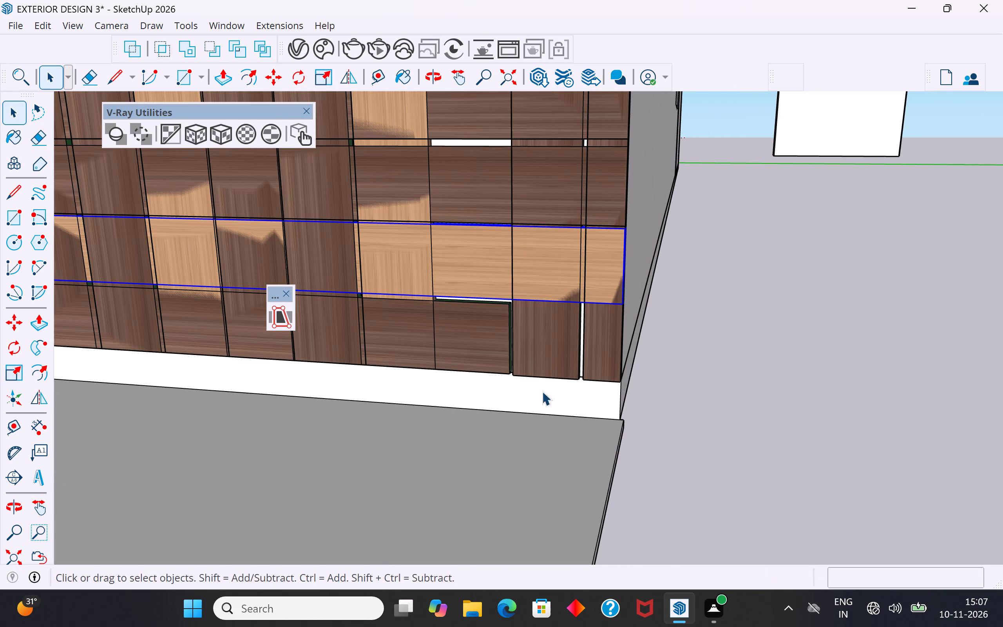
{"action": "left_click", "coordinate": [661, 394]}
{"action": "left_click", "coordinate": [495, 342]}
{"action": "scroll", "coordinate": [495, 342], "scroll_direction": "down", "scroll_amount": 10}
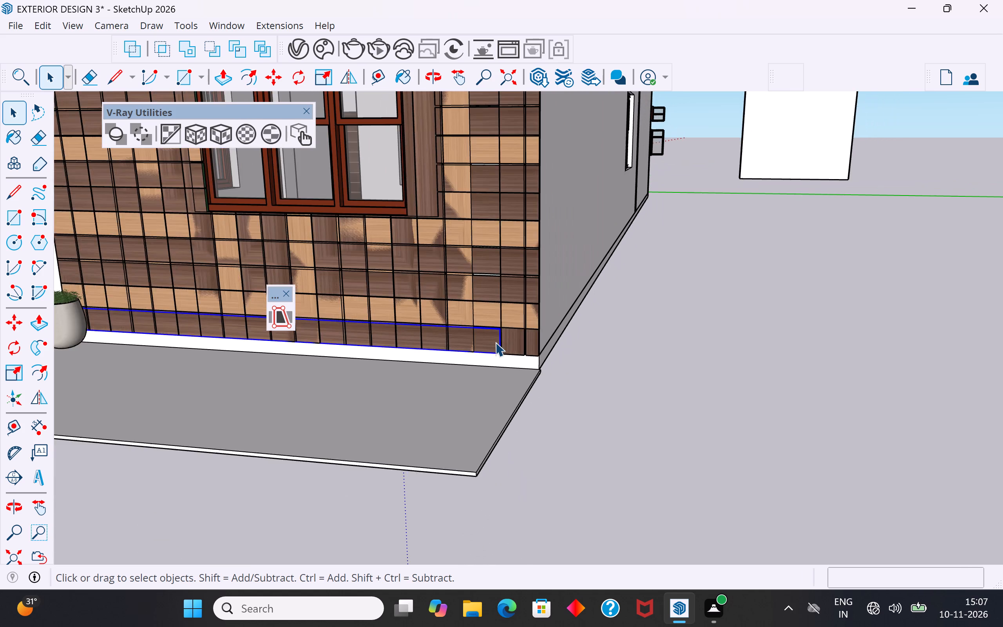
{"action": "scroll", "coordinate": [495, 342], "scroll_direction": "down", "scroll_amount": 4}
{"action": "scroll", "coordinate": [495, 342], "scroll_direction": "up", "scroll_amount": 12}
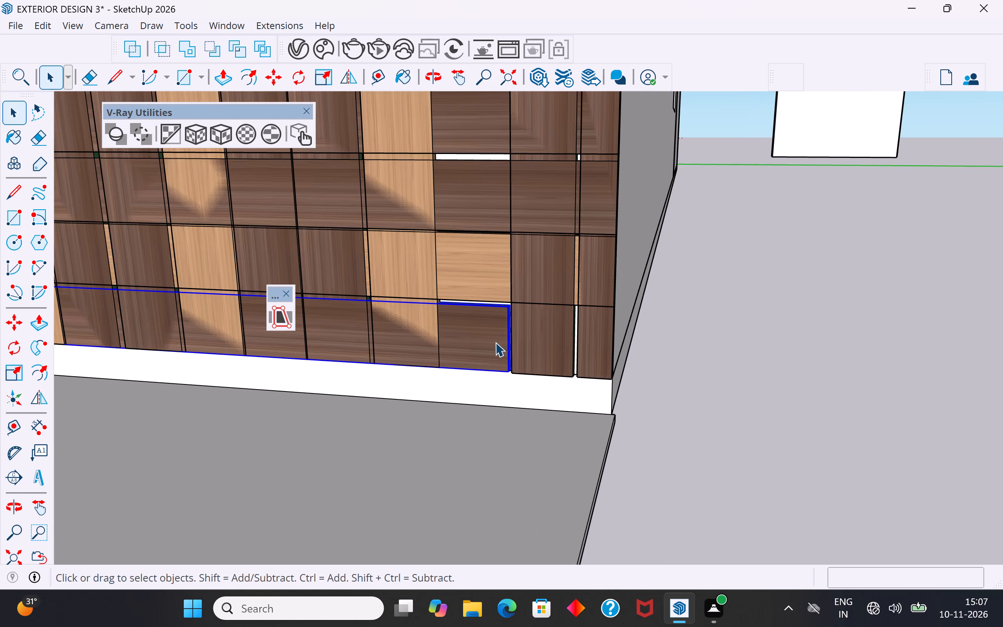
{"action": "key", "text": "s"}
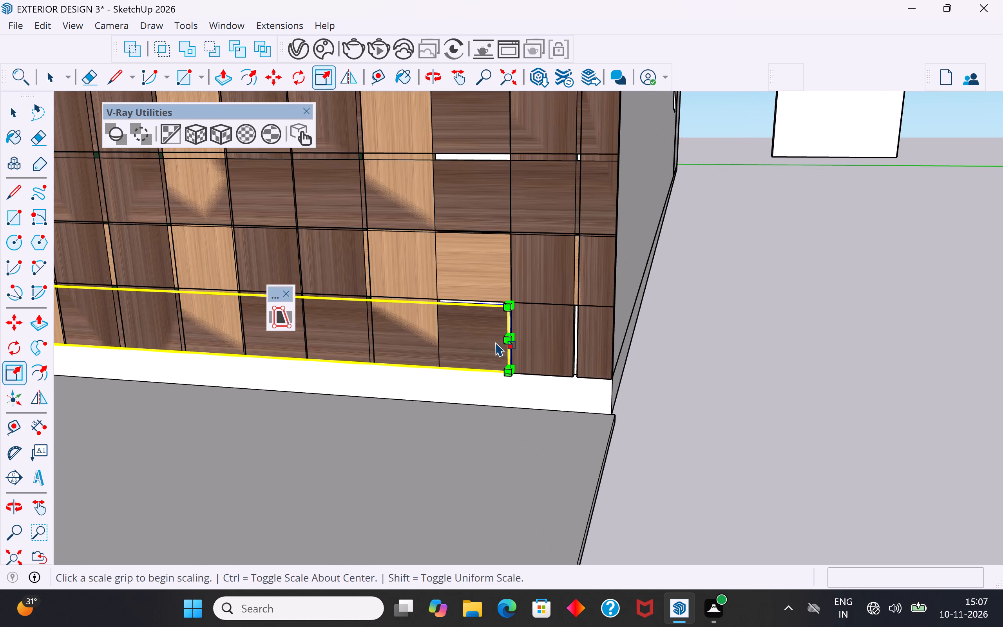
{"action": "scroll", "coordinate": [495, 342], "scroll_direction": "up", "scroll_amount": 7}
{"action": "scroll", "coordinate": [559, 318], "scroll_direction": "up", "scroll_amount": 4}
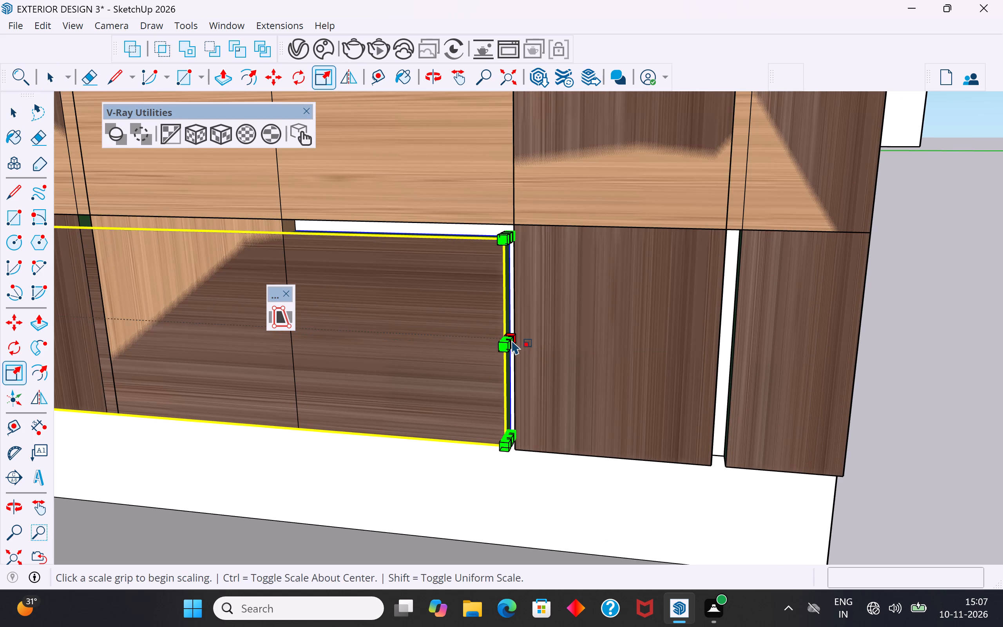
{"action": "left_click", "coordinate": [508, 340]}
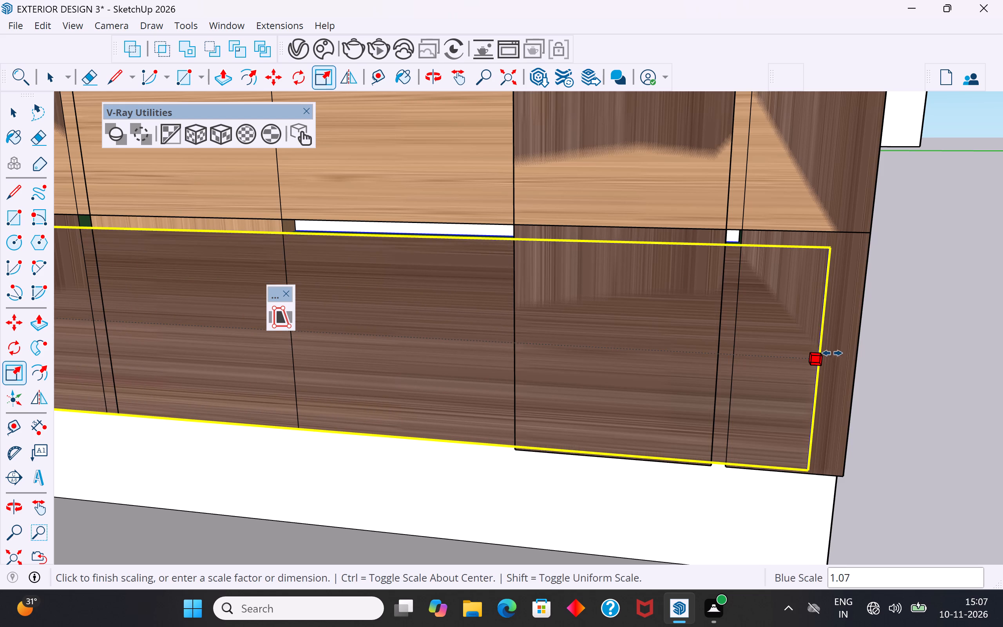
{"action": "scroll", "coordinate": [842, 353], "scroll_direction": "up", "scroll_amount": 5}
{"action": "scroll", "coordinate": [842, 353], "scroll_direction": "down", "scroll_amount": 6}
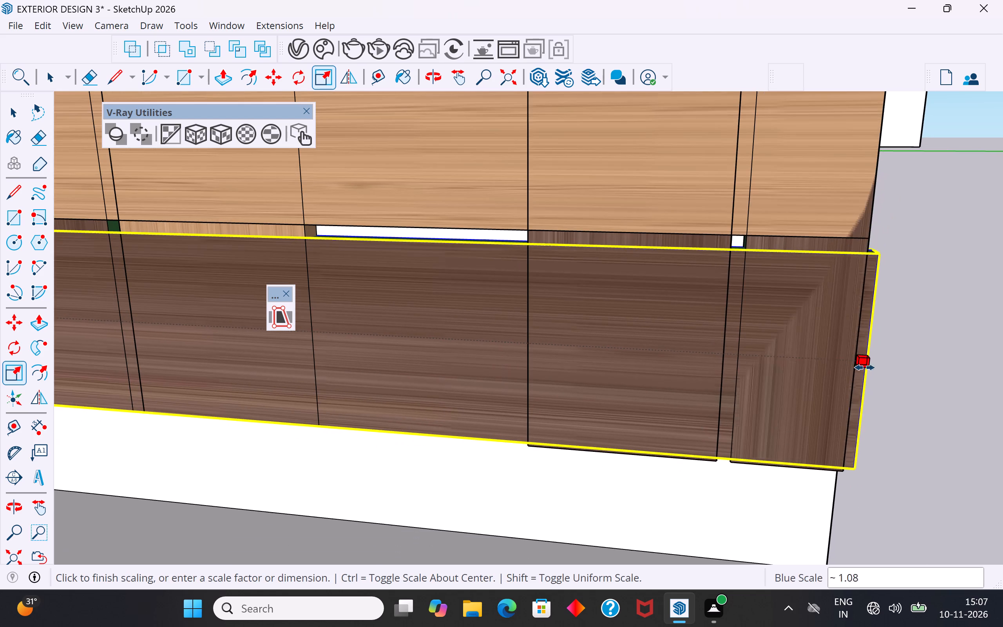
{"action": "left_click", "coordinate": [857, 364]}
Unhide all hidden objects in the model and clear the selection.
{"action": "scroll", "coordinate": [489, 332], "scroll_direction": "down", "scroll_amount": 5}
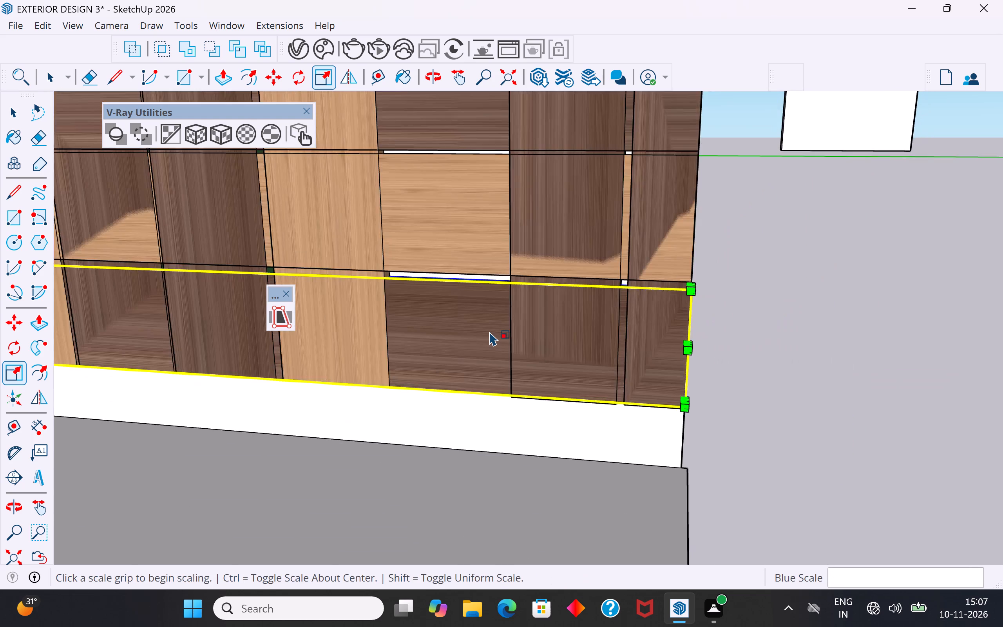
{"action": "scroll", "coordinate": [489, 332], "scroll_direction": "down", "scroll_amount": 11}
{"action": "left_click", "coordinate": [15, 116]}
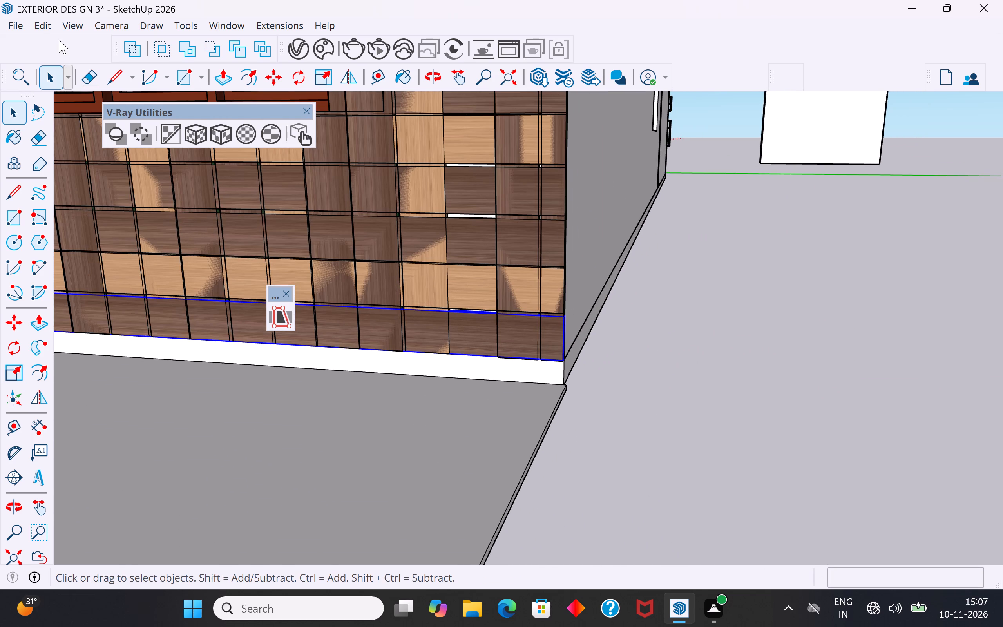
{"action": "left_click", "coordinate": [42, 22]}
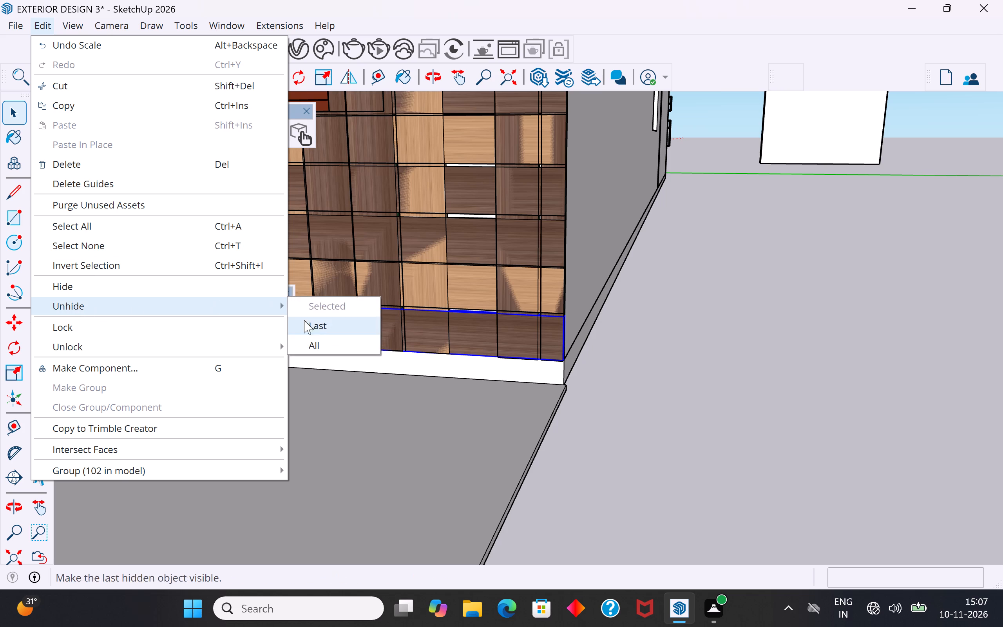
{"action": "left_click", "coordinate": [330, 340]}
{"action": "left_click", "coordinate": [587, 417]}
Examine the whole house front with both lattice-clad walls and the spare parts standing beside it.
{"action": "scroll", "coordinate": [618, 432], "scroll_direction": "down", "scroll_amount": 12}
{"action": "middle_click_drag", "start_coordinate": [438, 414], "coordinate": [483, 404]}
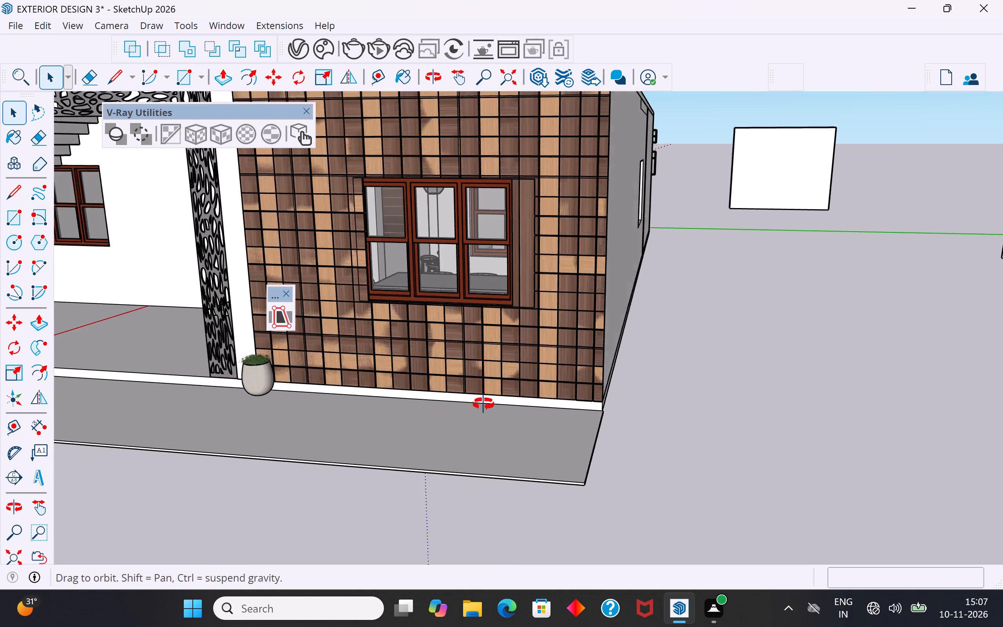
{"action": "middle_click_drag", "start_coordinate": [483, 404], "coordinate": [530, 404]}
{"action": "scroll", "coordinate": [454, 457], "scroll_direction": "down", "scroll_amount": 12}
{"action": "middle_click_drag", "start_coordinate": [466, 450], "coordinate": [521, 422]}
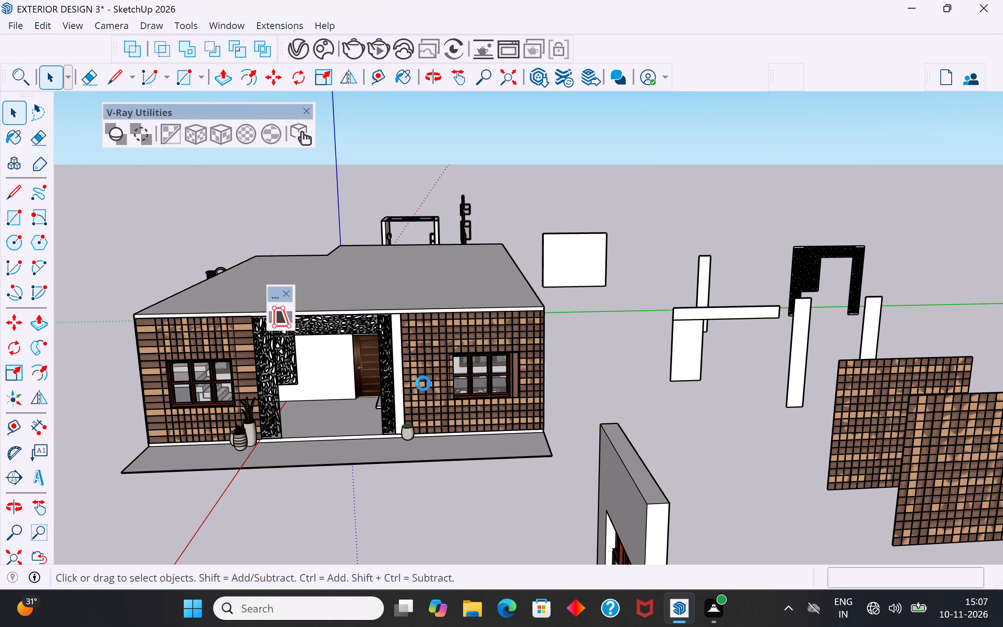
{"action": "scroll", "coordinate": [427, 381], "scroll_direction": "up", "scroll_amount": 2}
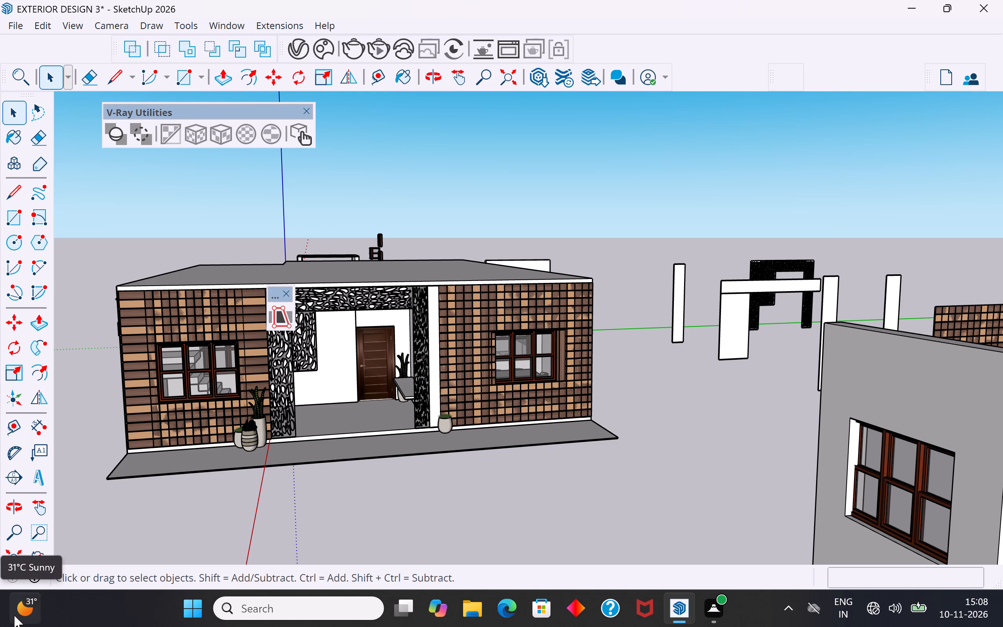
{"action": "scroll", "coordinate": [325, 452], "scroll_direction": "down", "scroll_amount": 3}
{"action": "middle_click_drag", "start_coordinate": [329, 452], "coordinate": [315, 461]}
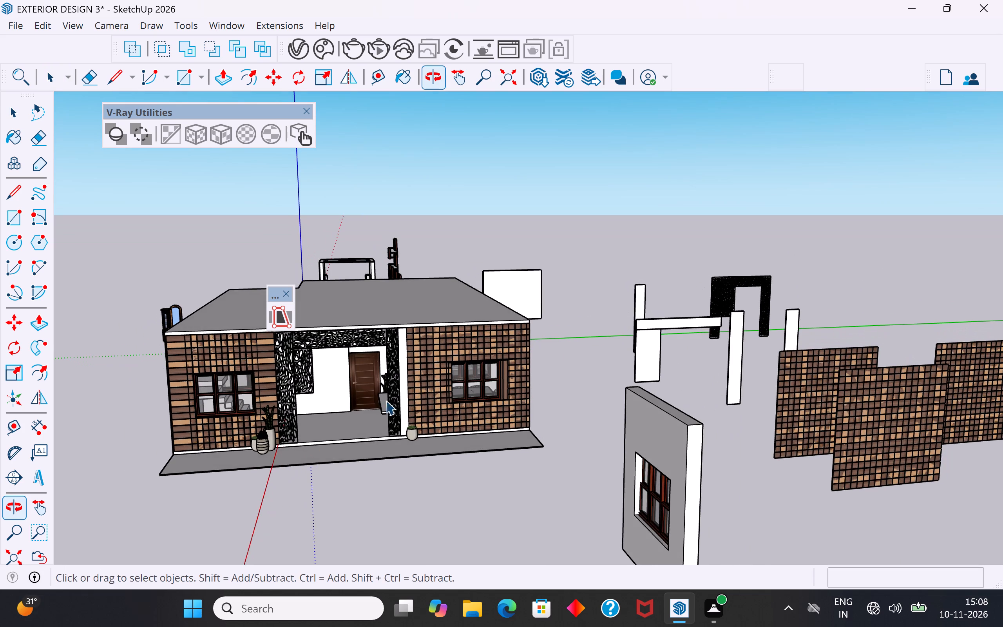
{"action": "scroll", "coordinate": [380, 377], "scroll_direction": "up", "scroll_amount": 1}
{"action": "scroll", "coordinate": [521, 444], "scroll_direction": "down", "scroll_amount": 3}
{"action": "scroll", "coordinate": [302, 377], "scroll_direction": "up", "scroll_amount": 3}
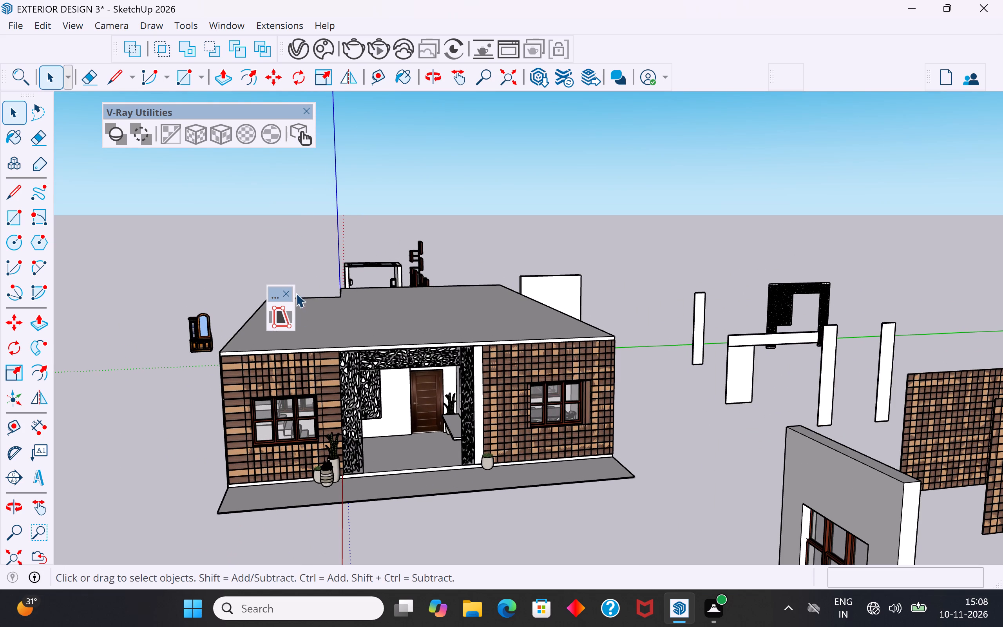
Close the small floating one-tool toolbar that covers the model.
{"action": "left_click", "coordinate": [285, 291]}
Examine the front facade up close, comparing the wood lattice cladding on both sides of the porch.
{"action": "scroll", "coordinate": [349, 445], "scroll_direction": "up", "scroll_amount": 2}
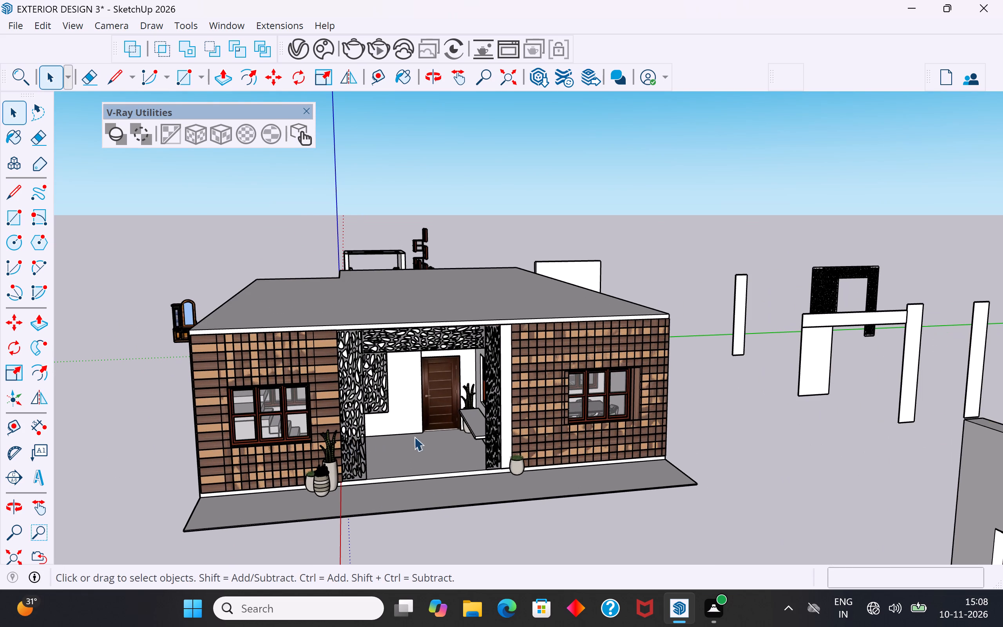
{"action": "middle_click_drag", "start_coordinate": [590, 440], "coordinate": [539, 465]}
{"action": "scroll", "coordinate": [544, 464], "scroll_direction": "up", "scroll_amount": 1}
{"action": "scroll", "coordinate": [766, 412], "scroll_direction": "down", "scroll_amount": 5}
{"action": "scroll", "coordinate": [451, 429], "scroll_direction": "up", "scroll_amount": 6}
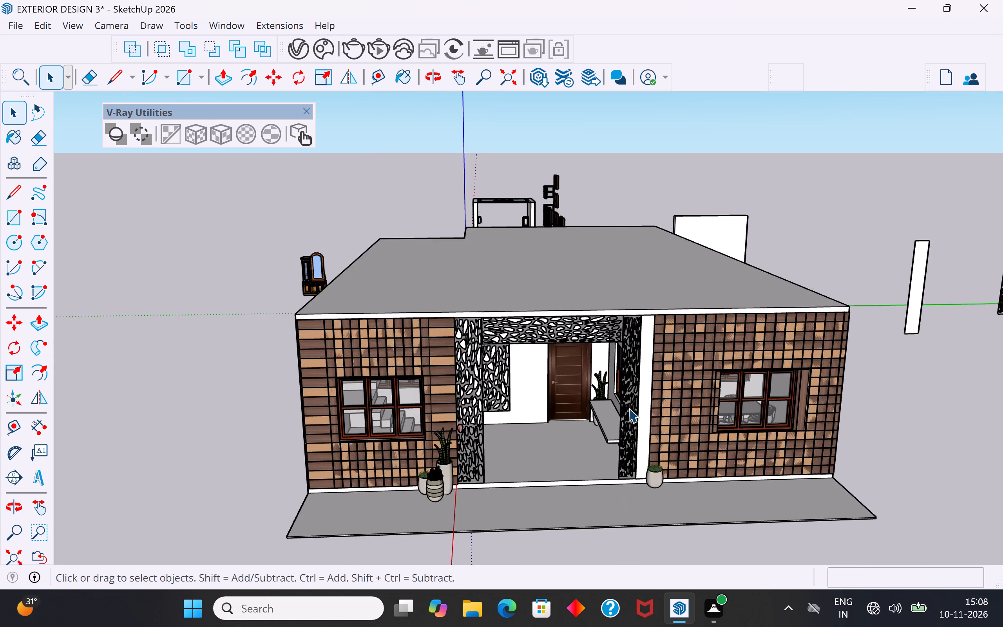
{"action": "scroll", "coordinate": [629, 408], "scroll_direction": "up", "scroll_amount": 2}
{"action": "middle_click_drag", "start_coordinate": [638, 389], "coordinate": [607, 362]}
{"action": "scroll", "coordinate": [593, 340], "scroll_direction": "up", "scroll_amount": 3}
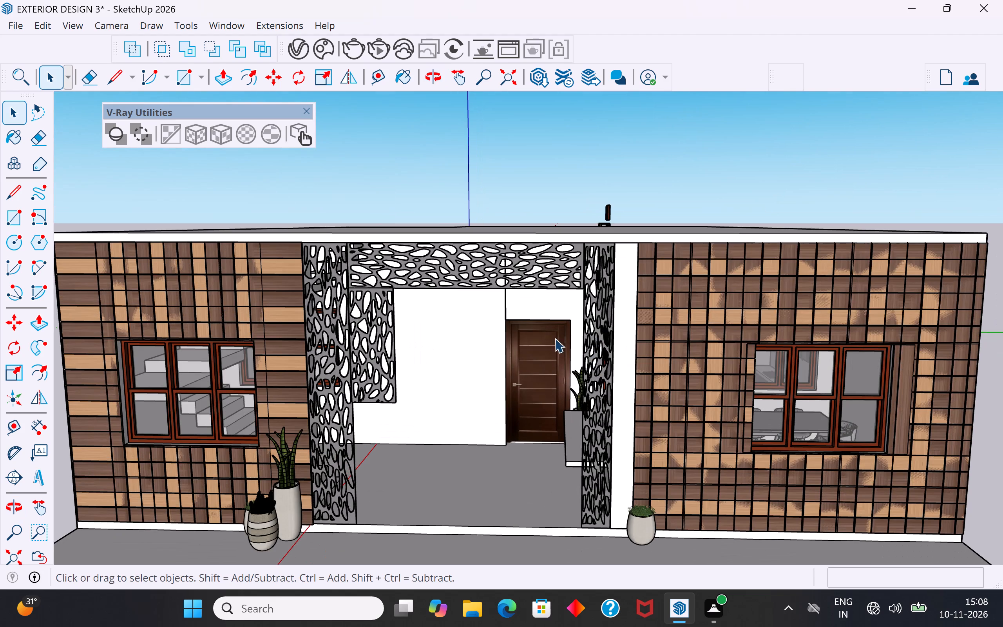
Examine the clad front facade from several angles, closing in on the window of the wall beside the house corner.
{"action": "scroll", "coordinate": [597, 345], "scroll_direction": "down", "scroll_amount": 2}
{"action": "middle_click_drag", "start_coordinate": [629, 339], "coordinate": [648, 328]}
{"action": "scroll", "coordinate": [647, 321], "scroll_direction": "up", "scroll_amount": 2}
{"action": "middle_click_drag", "start_coordinate": [652, 318], "coordinate": [658, 315]}
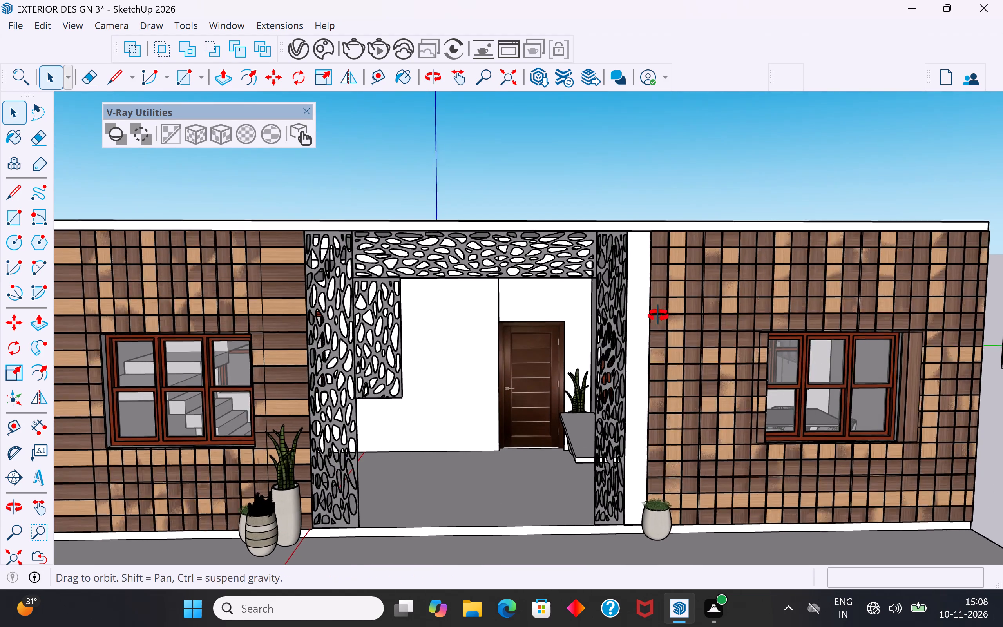
{"action": "middle_click_drag", "start_coordinate": [658, 315], "coordinate": [665, 309]}
{"action": "middle_click_drag", "start_coordinate": [665, 329], "coordinate": [552, 312]}
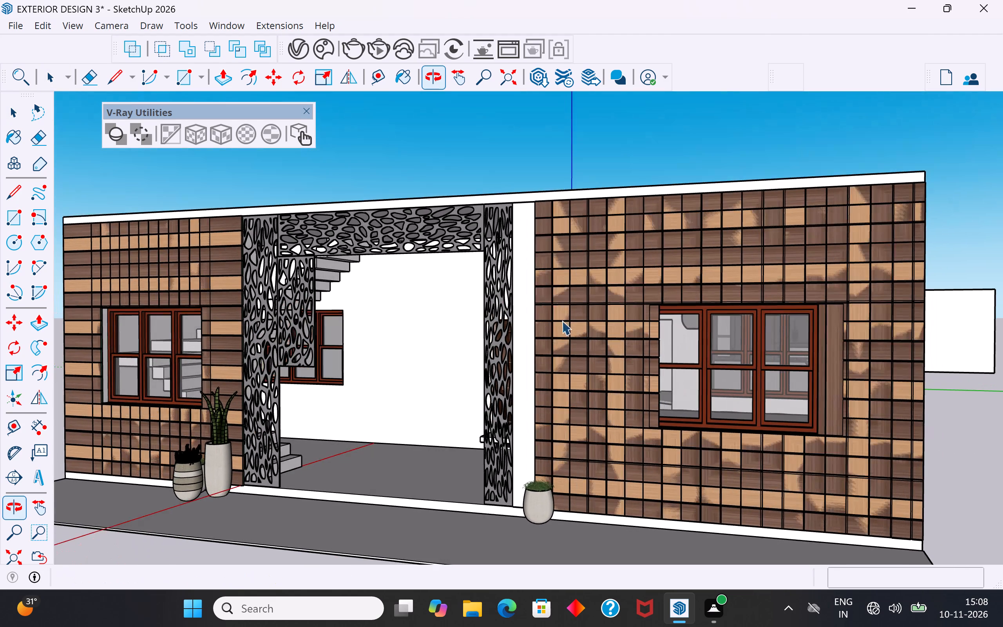
{"action": "scroll", "coordinate": [638, 368], "scroll_direction": "up", "scroll_amount": 6}
{"action": "middle_click_drag", "start_coordinate": [678, 383], "coordinate": [553, 409]}
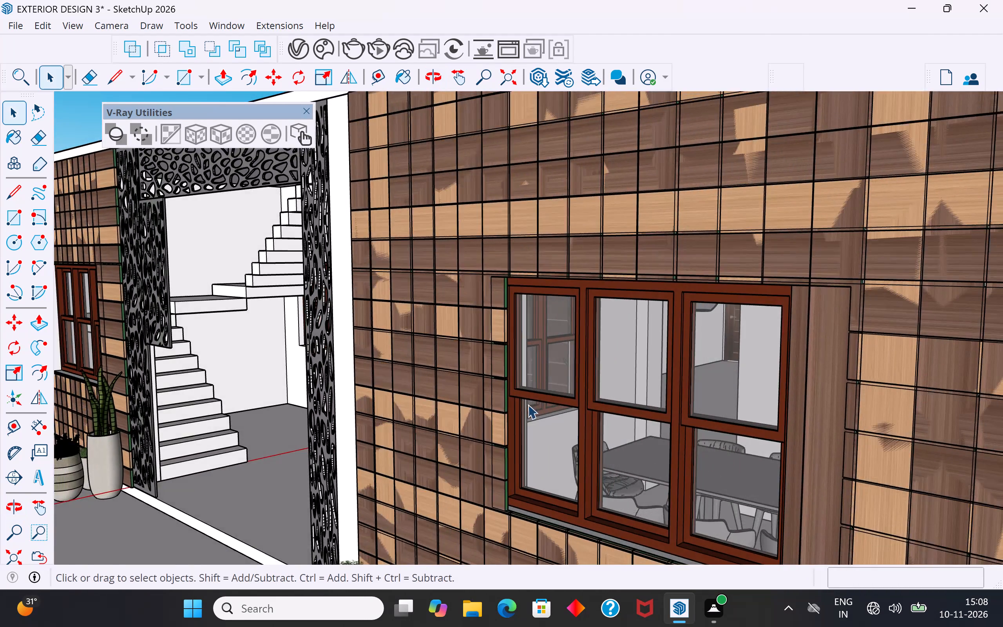
Inspect where the horizontal lattice slats end against the window's porch-side edge, selecting one slat and clearing the selection.
{"action": "scroll", "coordinate": [524, 393], "scroll_direction": "up", "scroll_amount": 9}
{"action": "middle_click_drag", "start_coordinate": [493, 384], "coordinate": [443, 363]}
{"action": "scroll", "coordinate": [486, 384], "scroll_direction": "up", "scroll_amount": 1}
{"action": "scroll", "coordinate": [424, 381], "scroll_direction": "up", "scroll_amount": 3}
{"action": "left_click", "coordinate": [400, 366]}
{"action": "scroll", "coordinate": [400, 366], "scroll_direction": "down", "scroll_amount": 3}
{"action": "middle_click_drag", "start_coordinate": [423, 370], "coordinate": [494, 380]}
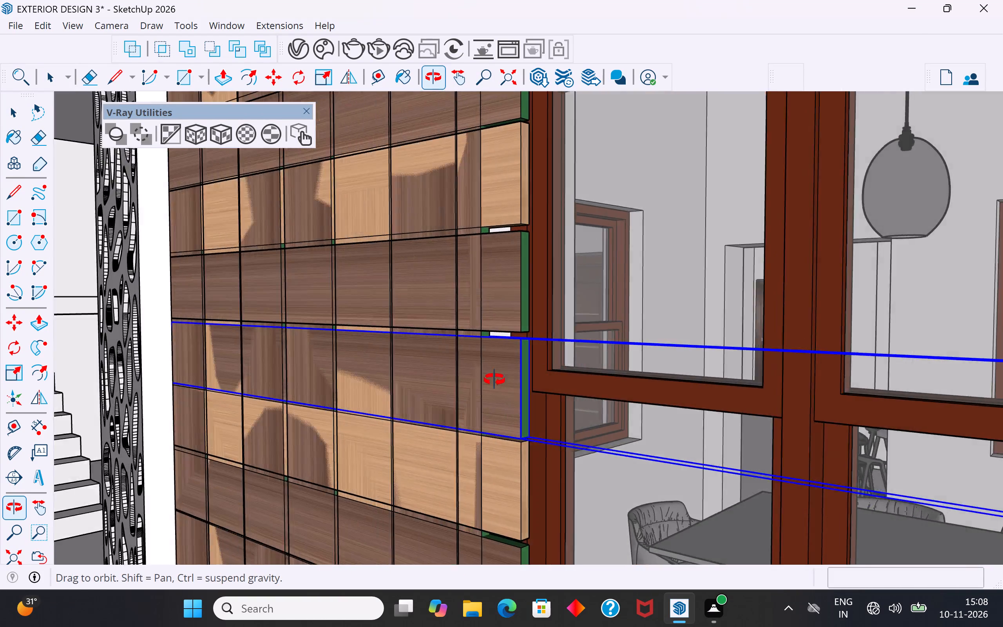
{"action": "middle_click_drag", "start_coordinate": [494, 380], "coordinate": [589, 429]}
{"action": "scroll", "coordinate": [599, 363], "scroll_direction": "down", "scroll_amount": 1}
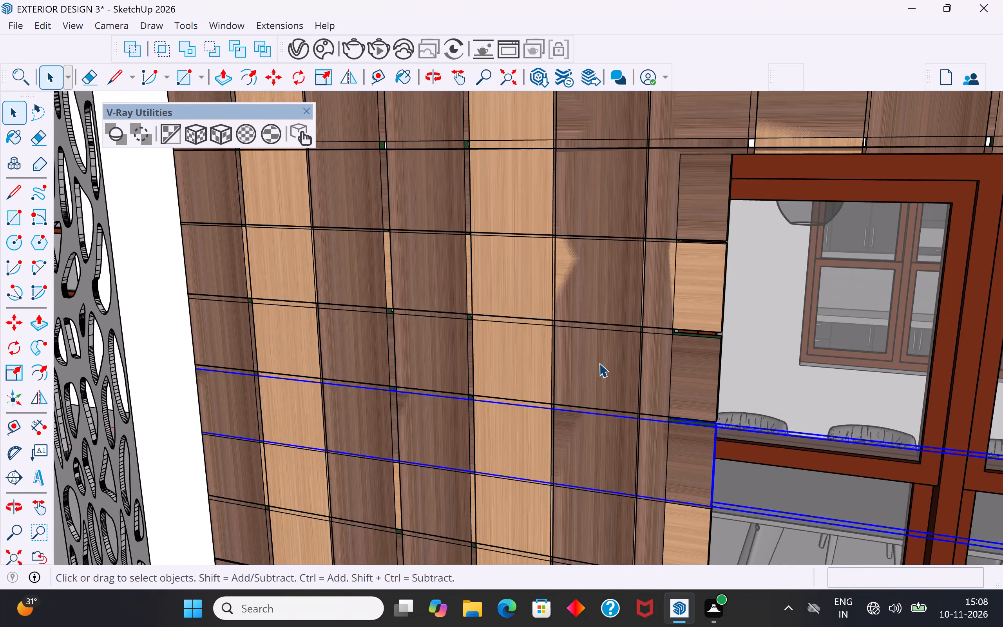
{"action": "scroll", "coordinate": [599, 363], "scroll_direction": "down", "scroll_amount": 8}
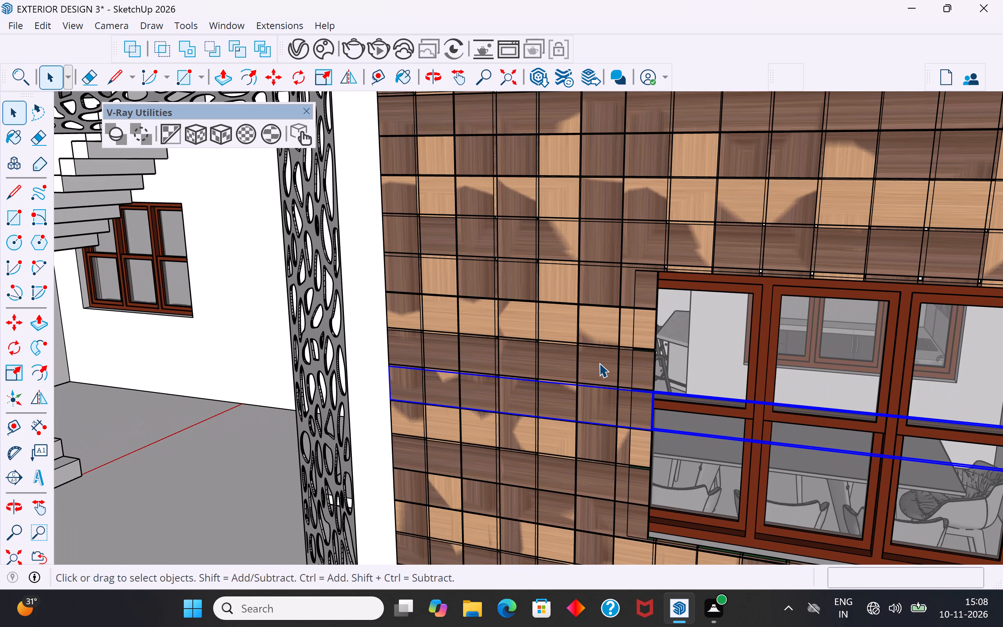
{"action": "left_click", "coordinate": [1, 109]}
{"action": "scroll", "coordinate": [408, 230], "scroll_direction": "down", "scroll_amount": 11}
{"action": "left_click", "coordinate": [856, 397]}
Examine the lattice fit on both sides of the window opening, checking how one horizontal slat runs across it.
{"action": "scroll", "coordinate": [711, 324], "scroll_direction": "up", "scroll_amount": 2}
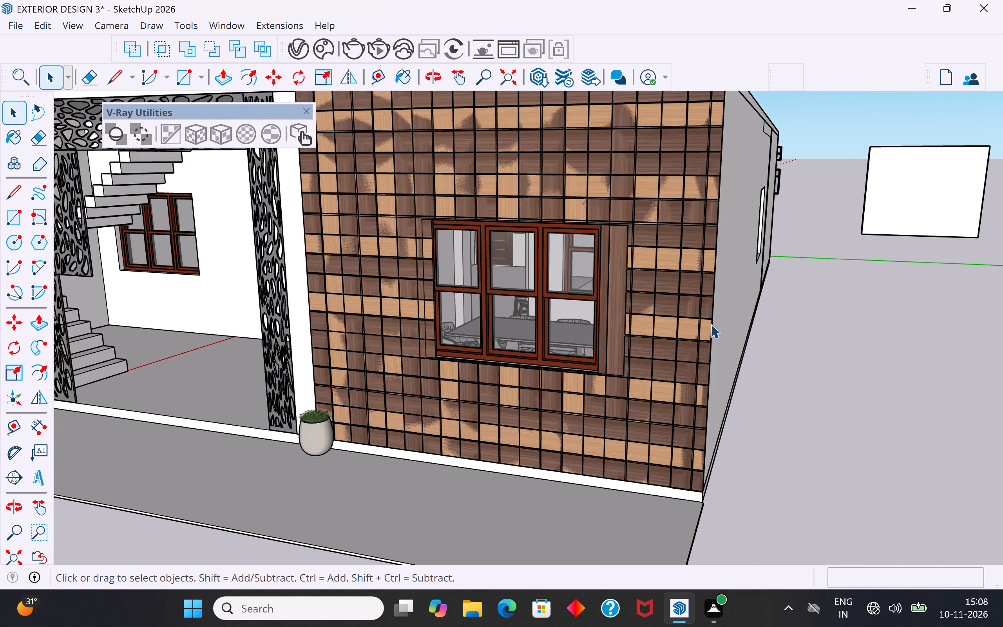
{"action": "scroll", "coordinate": [711, 324], "scroll_direction": "up", "scroll_amount": 2}
{"action": "middle_click_drag", "start_coordinate": [759, 332], "coordinate": [867, 346]}
{"action": "scroll", "coordinate": [731, 277], "scroll_direction": "up", "scroll_amount": 4}
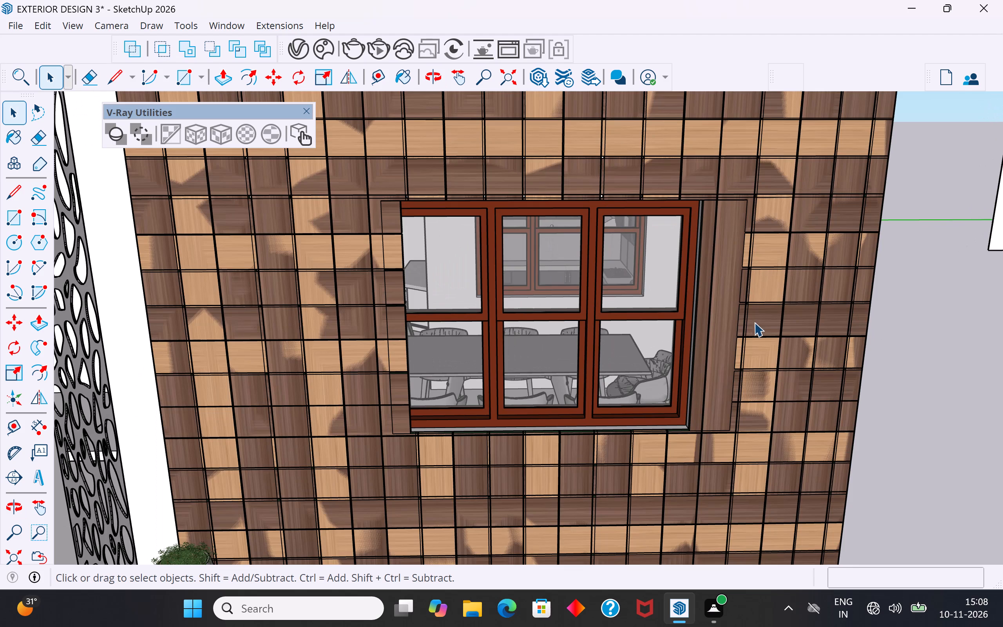
{"action": "middle_click_drag", "start_coordinate": [751, 302], "coordinate": [757, 283]}
{"action": "scroll", "coordinate": [693, 295], "scroll_direction": "down", "scroll_amount": 3}
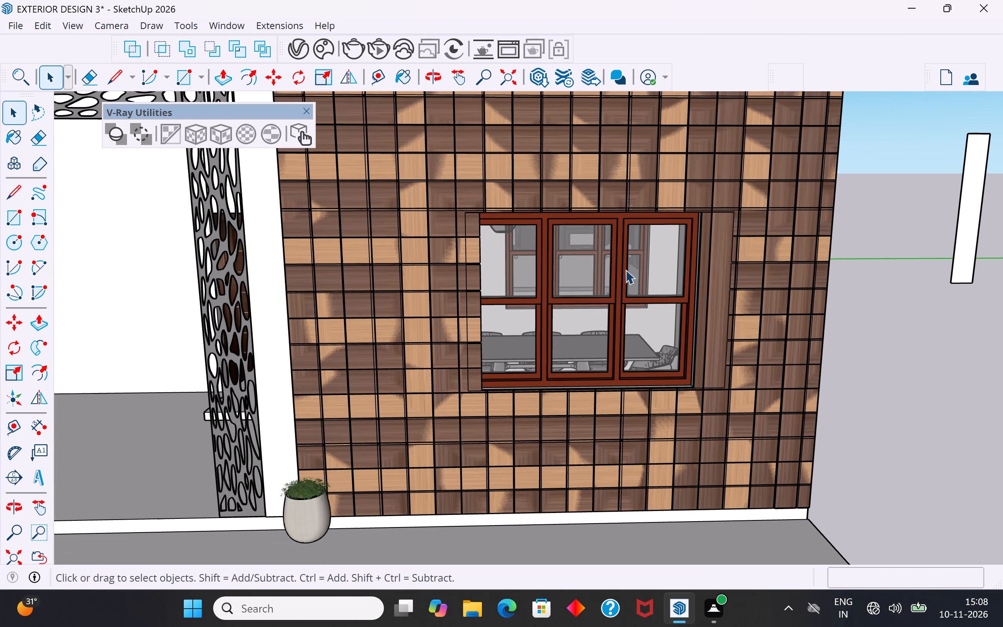
{"action": "left_click", "coordinate": [469, 301]}
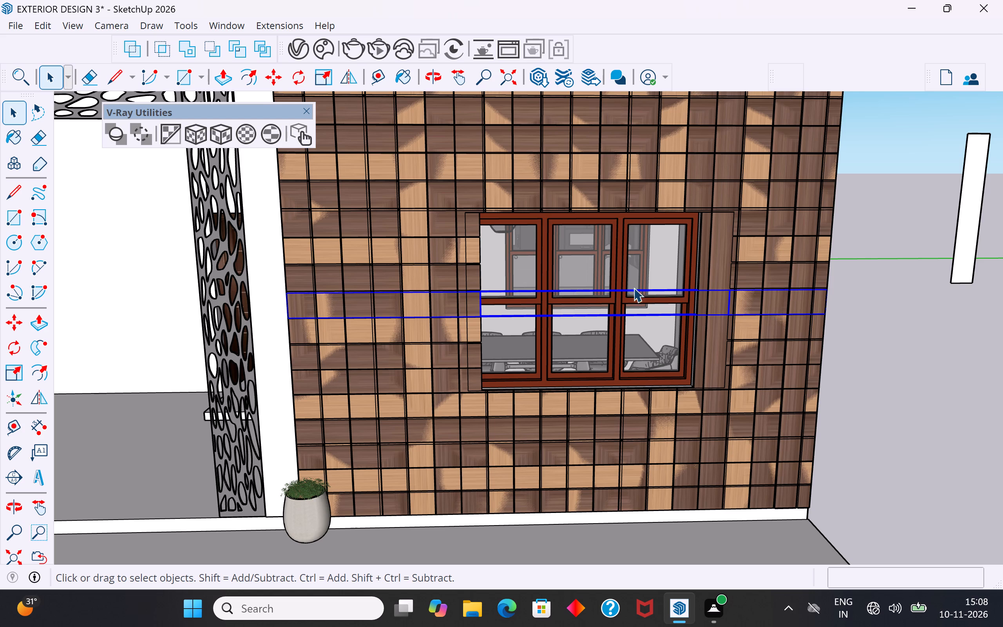
{"action": "scroll", "coordinate": [532, 288], "scroll_direction": "down", "scroll_amount": 4}
{"action": "left_click", "coordinate": [838, 325]}
{"action": "scroll", "coordinate": [624, 320], "scroll_direction": "up", "scroll_amount": 4}
{"action": "middle_click_drag", "start_coordinate": [753, 314], "coordinate": [742, 308]}
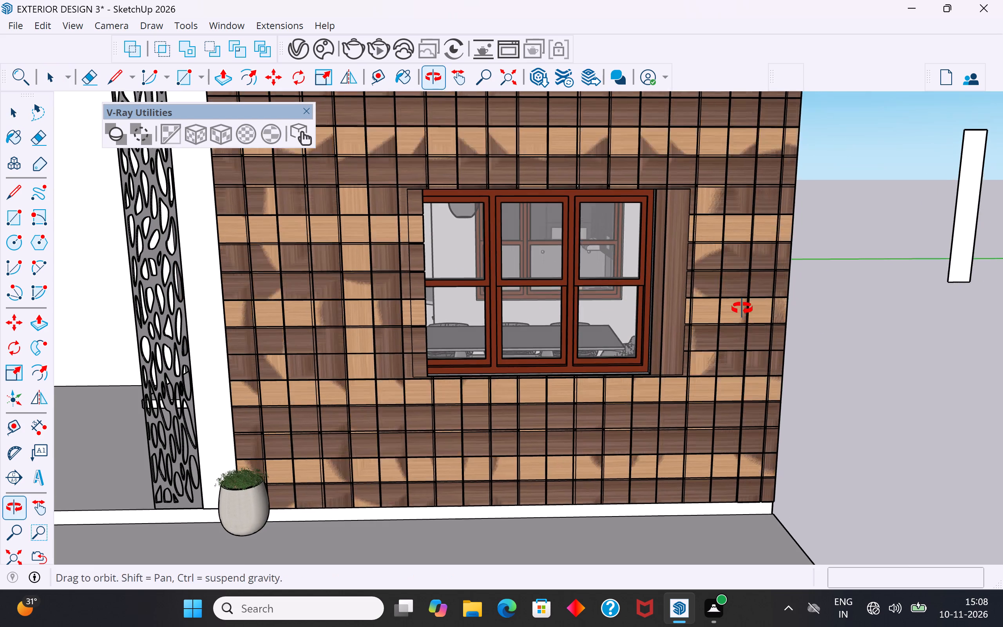
{"action": "middle_click_drag", "start_coordinate": [742, 308], "coordinate": [741, 308]}
{"action": "scroll", "coordinate": [709, 252], "scroll_direction": "up", "scroll_amount": 4}
{"action": "middle_click_drag", "start_coordinate": [709, 252], "coordinate": [578, 318]}
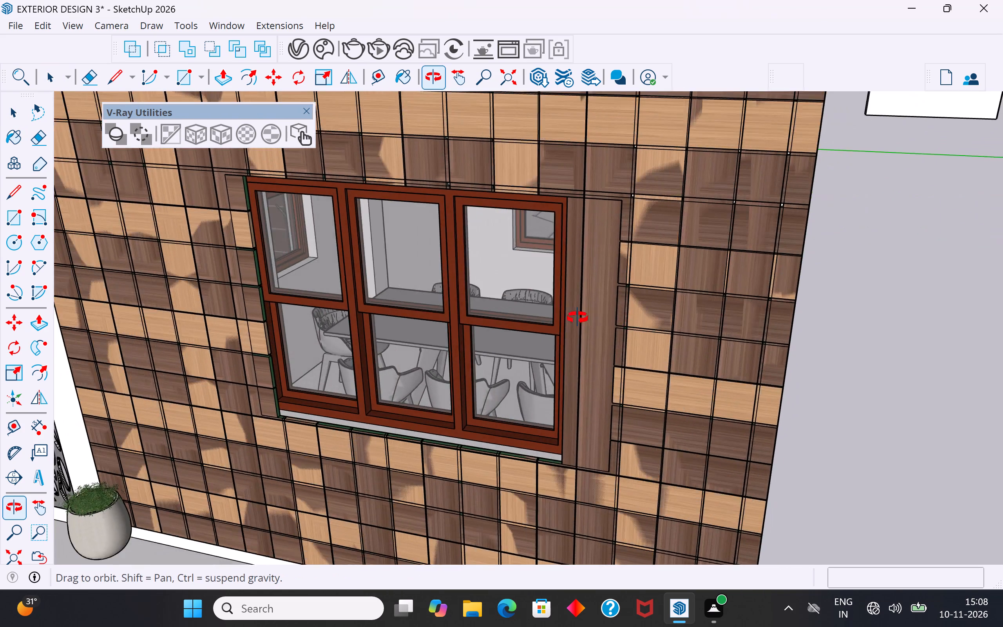
{"action": "middle_click_drag", "start_coordinate": [578, 318], "coordinate": [553, 288]}
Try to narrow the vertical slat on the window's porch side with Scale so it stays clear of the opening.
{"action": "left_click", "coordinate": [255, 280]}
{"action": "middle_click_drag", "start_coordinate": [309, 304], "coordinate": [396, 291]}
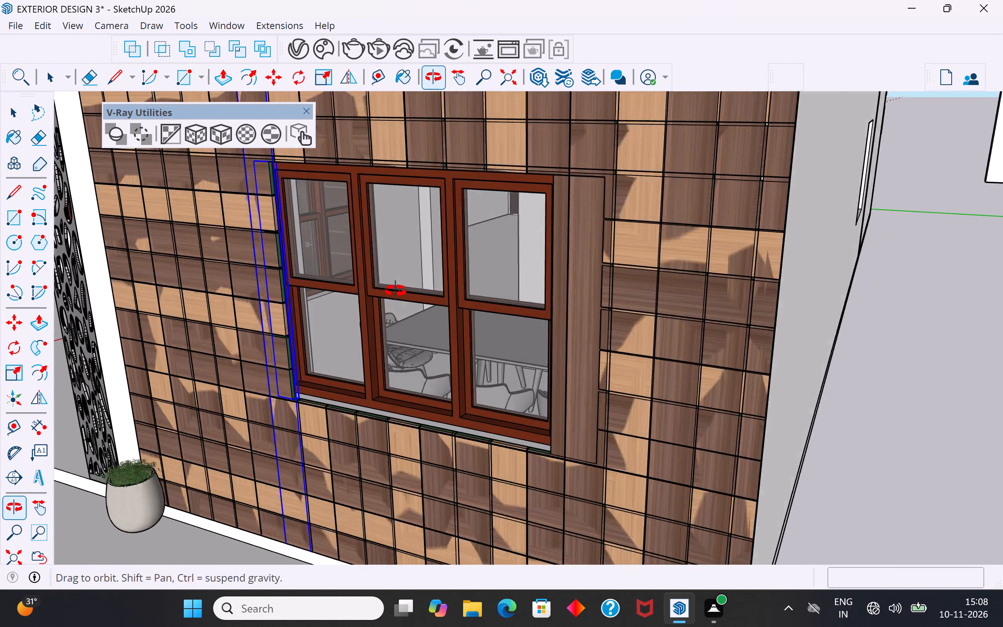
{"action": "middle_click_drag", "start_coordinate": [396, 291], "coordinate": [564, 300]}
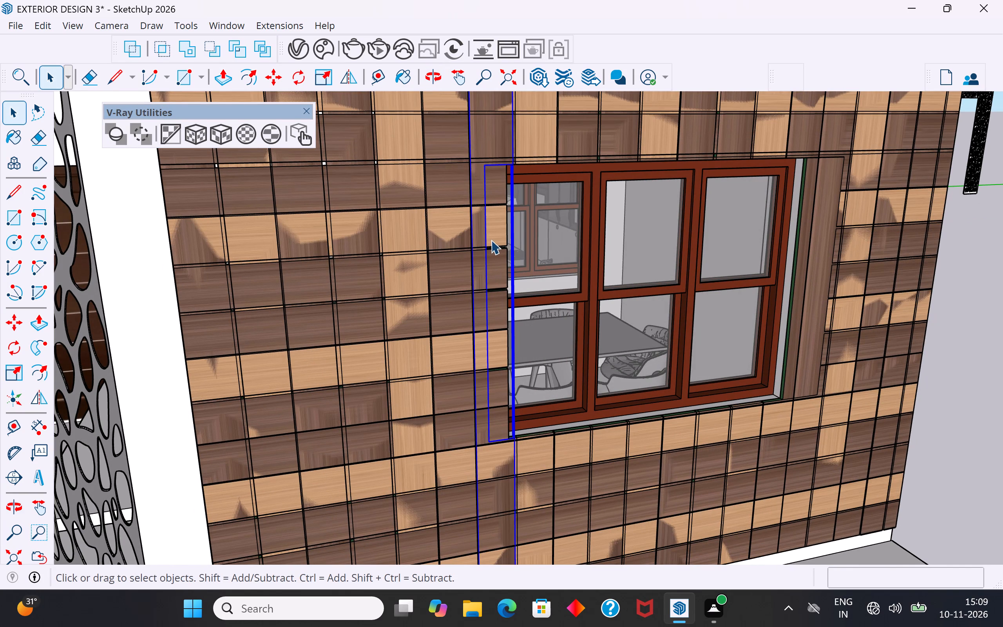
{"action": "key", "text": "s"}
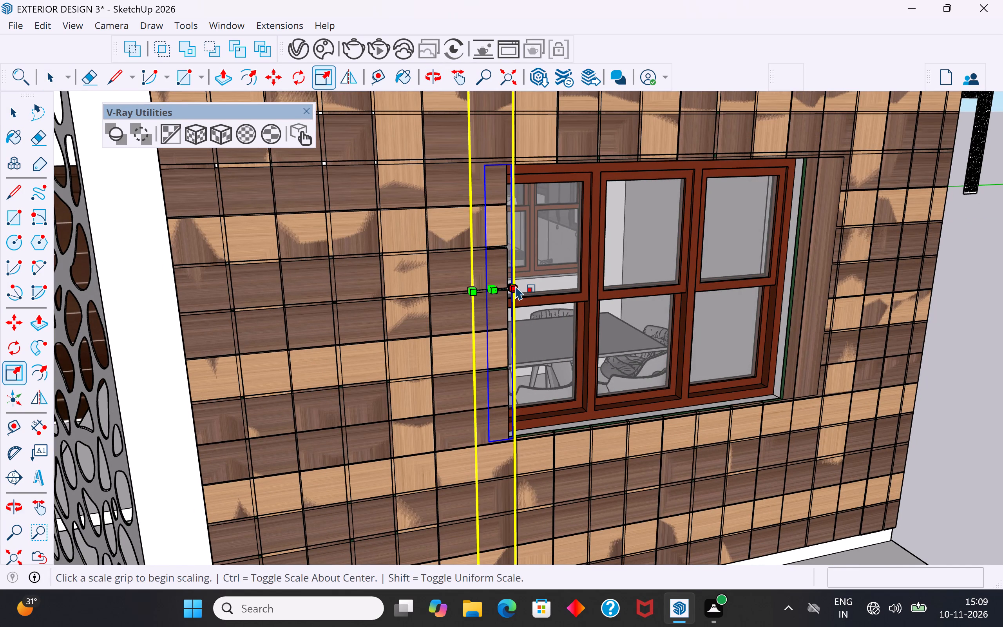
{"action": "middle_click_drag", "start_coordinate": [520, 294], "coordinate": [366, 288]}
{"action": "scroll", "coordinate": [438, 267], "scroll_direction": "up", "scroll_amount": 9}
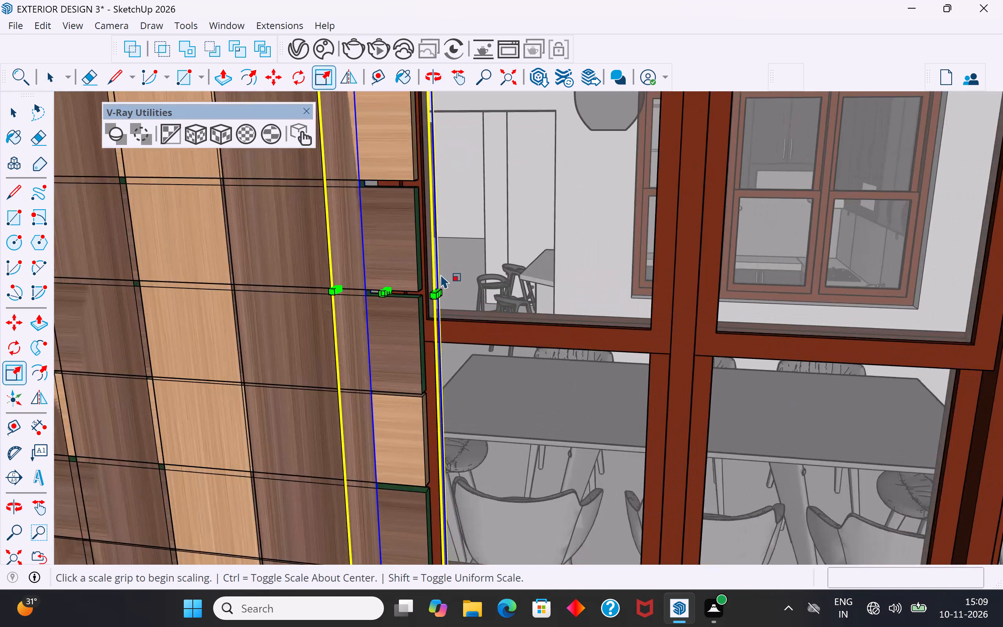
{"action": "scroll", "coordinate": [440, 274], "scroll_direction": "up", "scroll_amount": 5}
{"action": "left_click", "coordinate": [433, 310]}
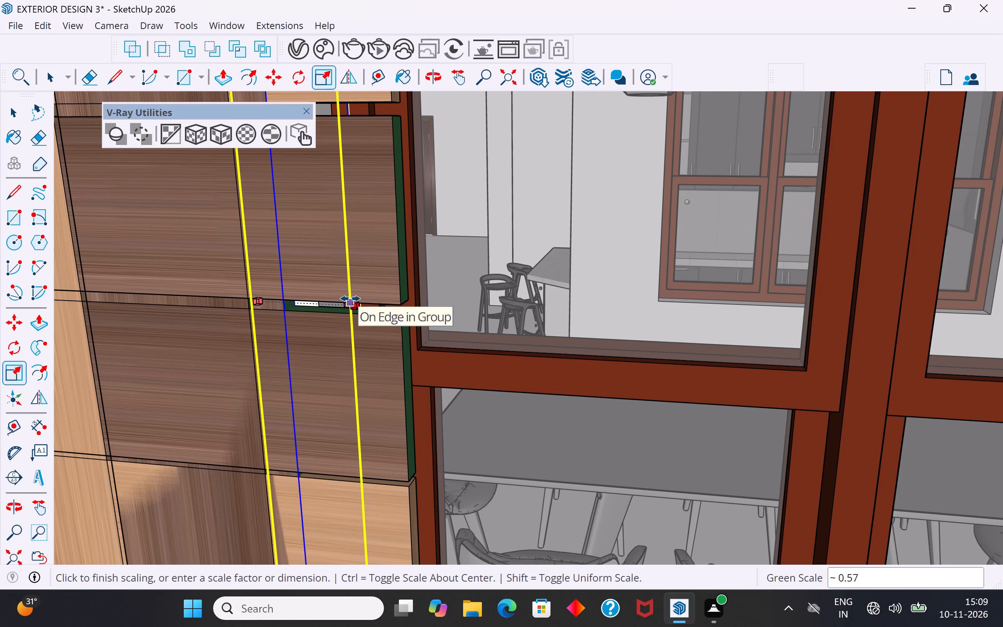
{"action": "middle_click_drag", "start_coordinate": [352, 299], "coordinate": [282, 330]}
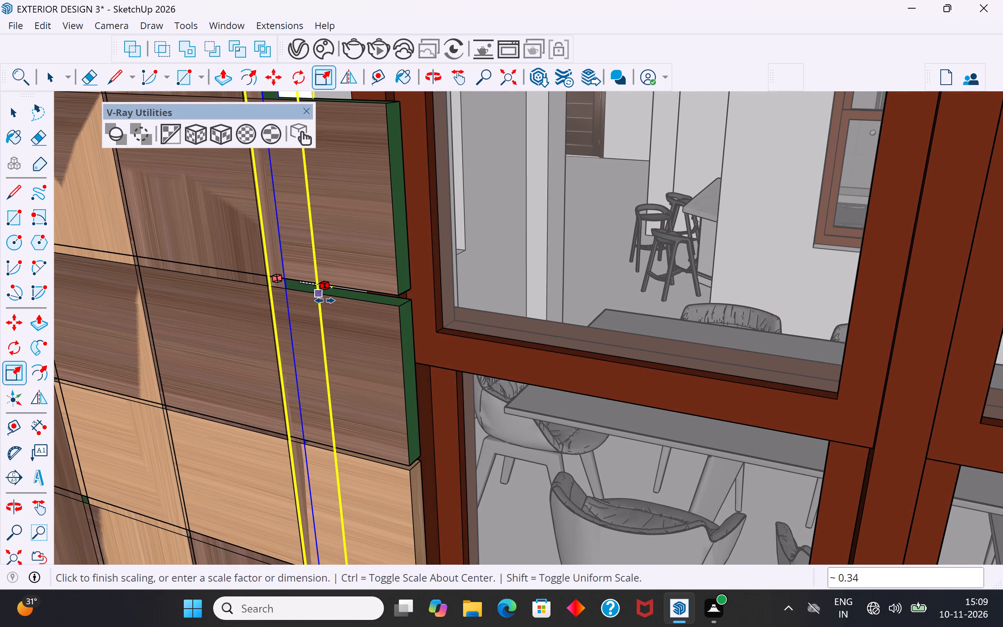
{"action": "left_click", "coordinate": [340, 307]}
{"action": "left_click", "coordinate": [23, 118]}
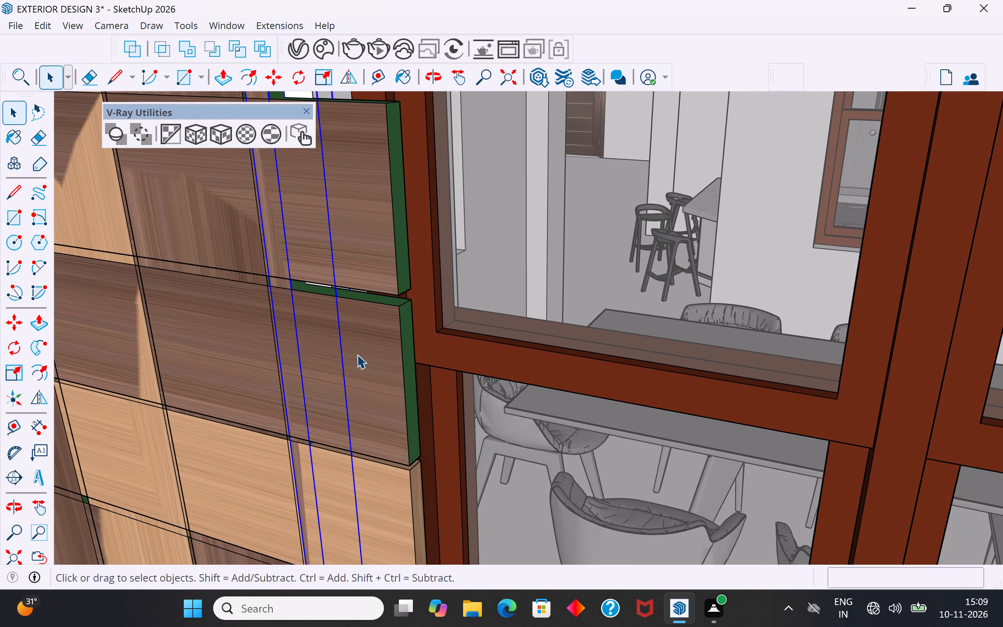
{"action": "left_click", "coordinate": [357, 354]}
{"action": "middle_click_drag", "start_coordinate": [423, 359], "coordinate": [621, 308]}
Undo the slat scaling and the earlier lattice extension edits back to the original panel, before slats were added at the house corner.
{"action": "scroll", "coordinate": [435, 378], "scroll_direction": "down", "scroll_amount": 2}
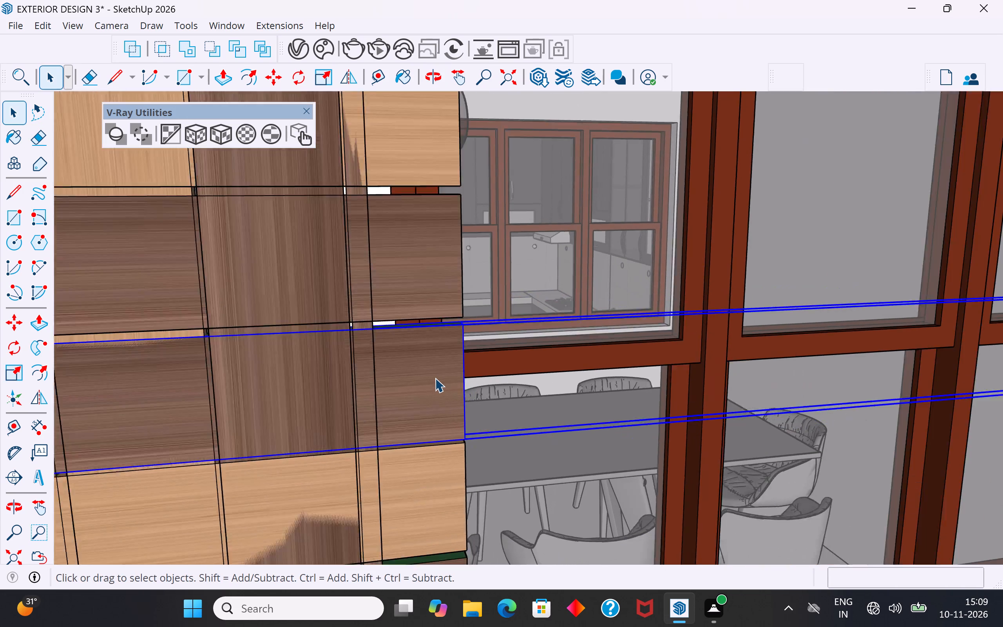
{"action": "scroll", "coordinate": [435, 378], "scroll_direction": "down", "scroll_amount": 11}
{"action": "scroll", "coordinate": [435, 378], "scroll_direction": "up", "scroll_amount": 1}
{"action": "scroll", "coordinate": [435, 378], "scroll_direction": "down", "scroll_amount": 12}
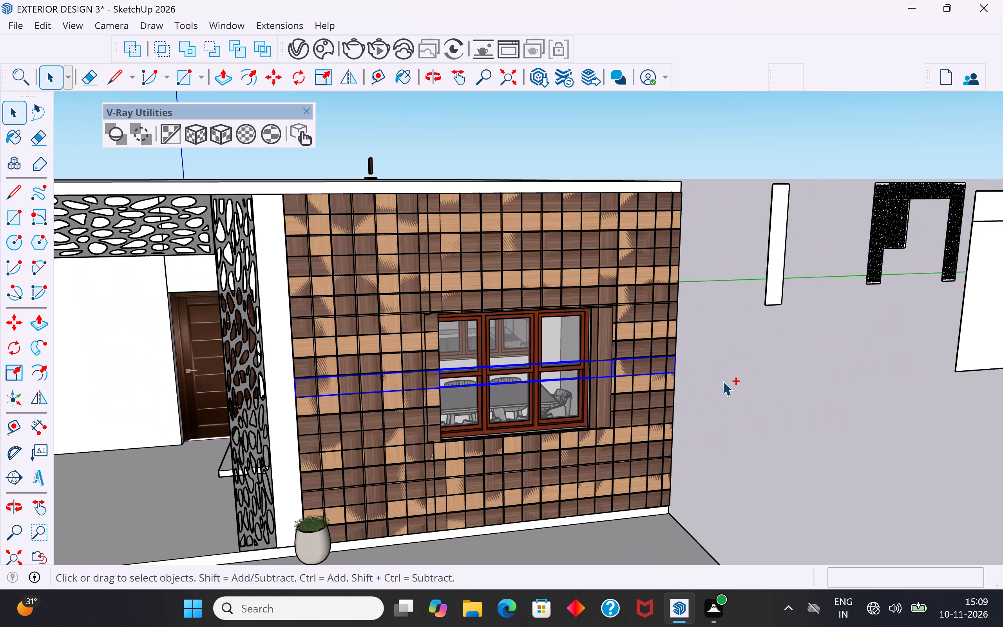
{"action": "key", "text": "ctrl+z"}
{"action": "key", "text": "ctrl+z"}
{"action": "key", "text": "ctrl+z"}
{"action": "key", "text": "ctrl+z"}
{"action": "key", "text": "ctrl+z"}
{"action": "key", "text": "ctrl+z"}
{"action": "key", "text": "ctrl+z"}
{"action": "key", "text": "ctrl+z"}
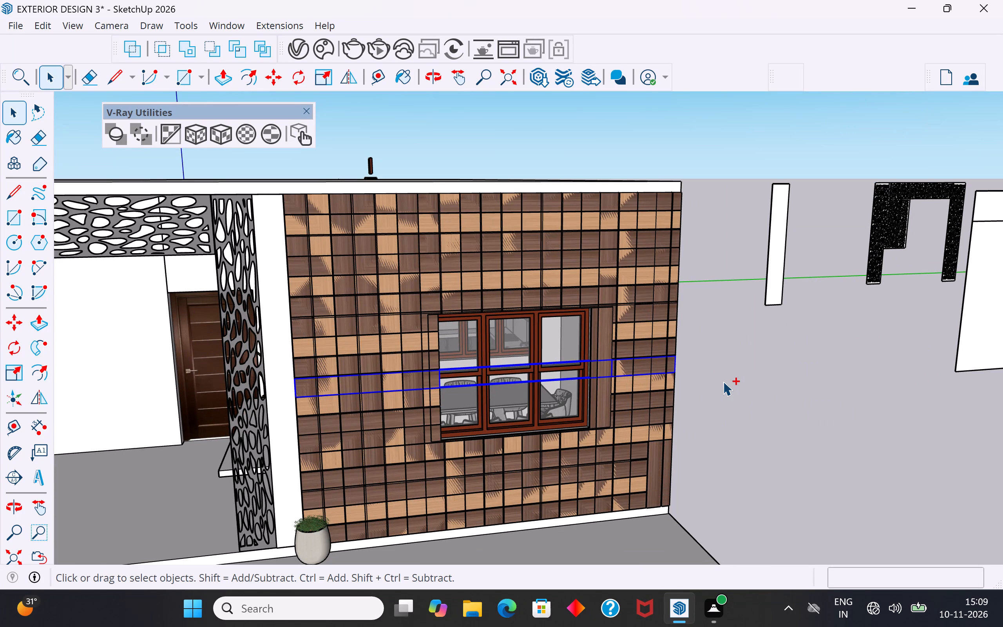
{"action": "key", "text": "ctrl+z"}
{"action": "key", "text": "ctrl+z"}
{"action": "key", "text": "ctrl+z"}
{"action": "key", "text": "ctrl+z"}
{"action": "key", "text": "ctrl+z"}
{"action": "key", "text": "ctrl+z"}
{"action": "key", "text": "ctrl+z"}
{"action": "key", "text": "ctrl+z"}
{"action": "key", "text": "ctrl+z"}
{"action": "key", "text": "ctrl+z"}
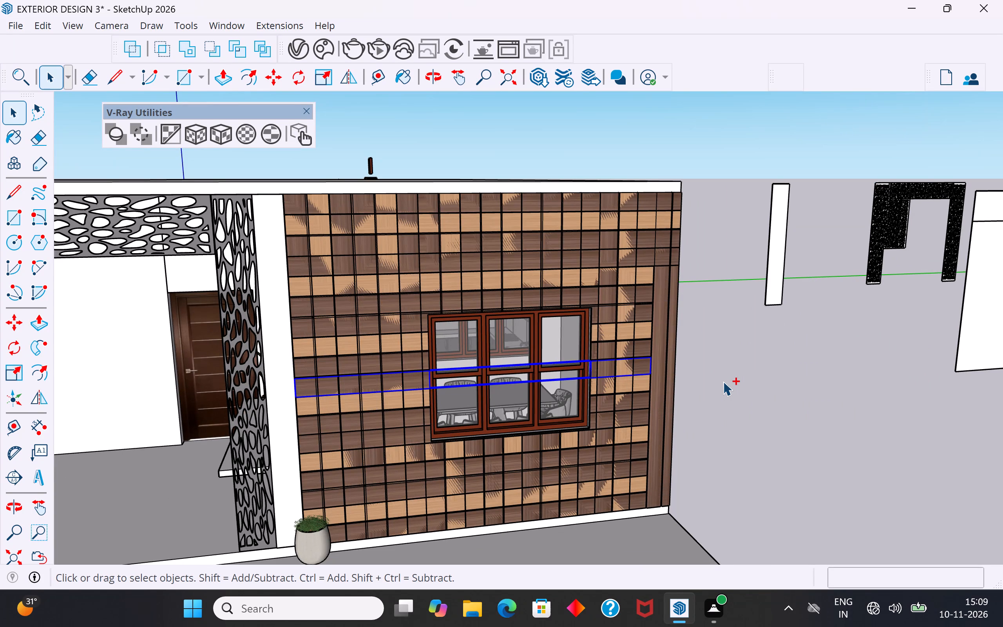
{"action": "key", "text": "ctrl+z"}
{"action": "key", "text": "ctrl+z"}
{"action": "key", "text": "ctrl+z"}
{"action": "key", "text": "ctrl+z"}
{"action": "key", "text": "ctrl+z"}
{"action": "key", "text": "ctrl+z"}
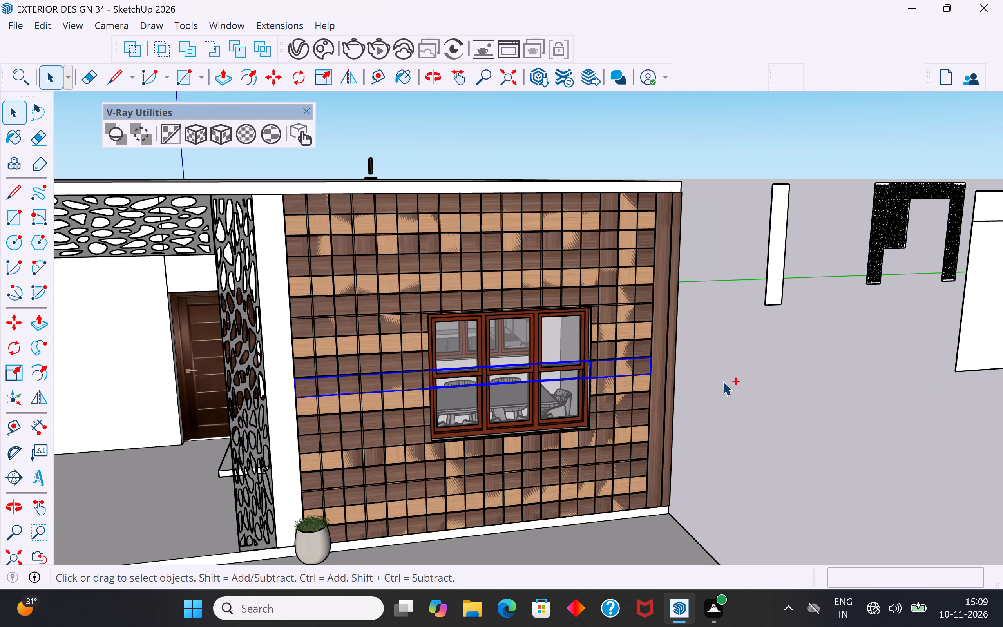
{"action": "key", "text": "ctrl+z"}
{"action": "key", "text": "ctrl+z"}
{"action": "key", "text": "ctrl+z"}
{"action": "key", "text": "ctrl+z"}
{"action": "left_click", "coordinate": [723, 381]}
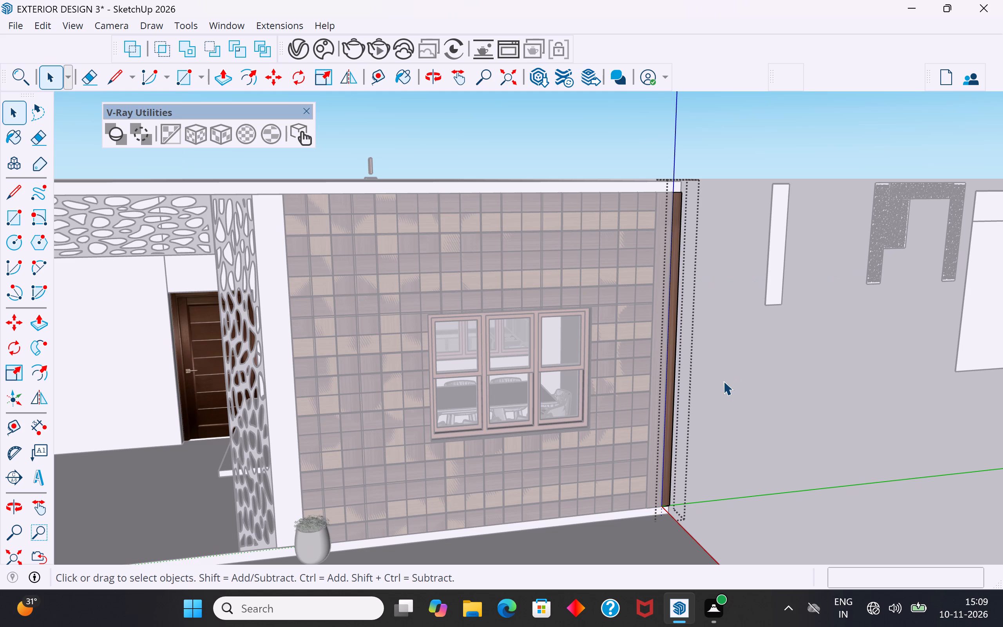
{"action": "key", "text": "ctrl+z"}
{"action": "key", "text": "ctrl+z"}
{"action": "key", "text": "ctrl+z"}
{"action": "key", "text": "ctrl+z"}
{"action": "key", "text": "ctrl+z"}
{"action": "key", "text": "ctrl+z"}
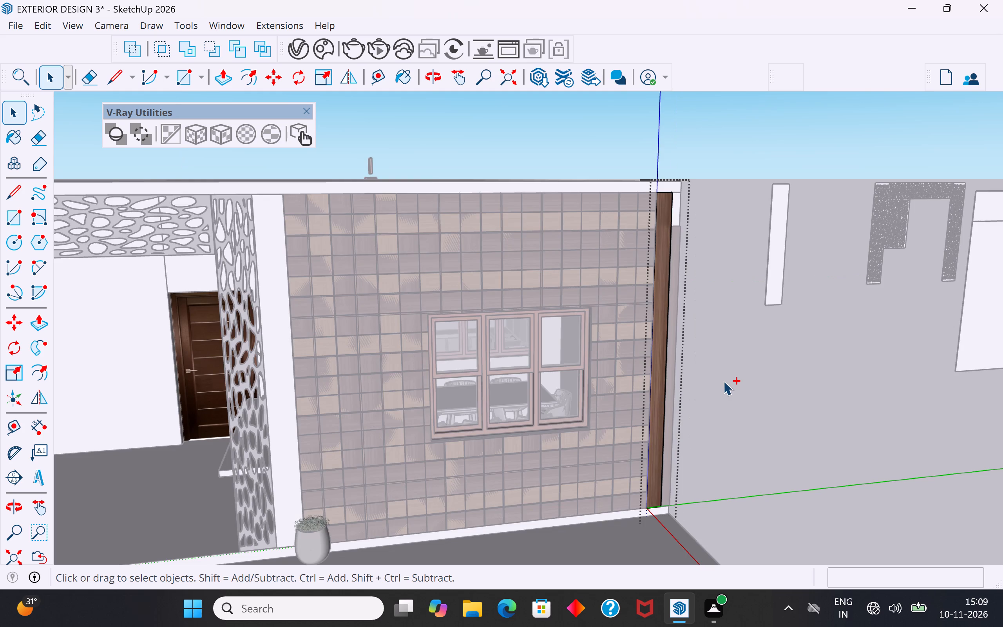
{"action": "key", "text": "ctrl+z"}
{"action": "key", "text": "ctrl+z"}
{"action": "key", "text": "ctrl+z"}
{"action": "key", "text": "ctrl+z"}
{"action": "key", "text": "ctrl+z"}
{"action": "key", "text": "ctrl+z"}
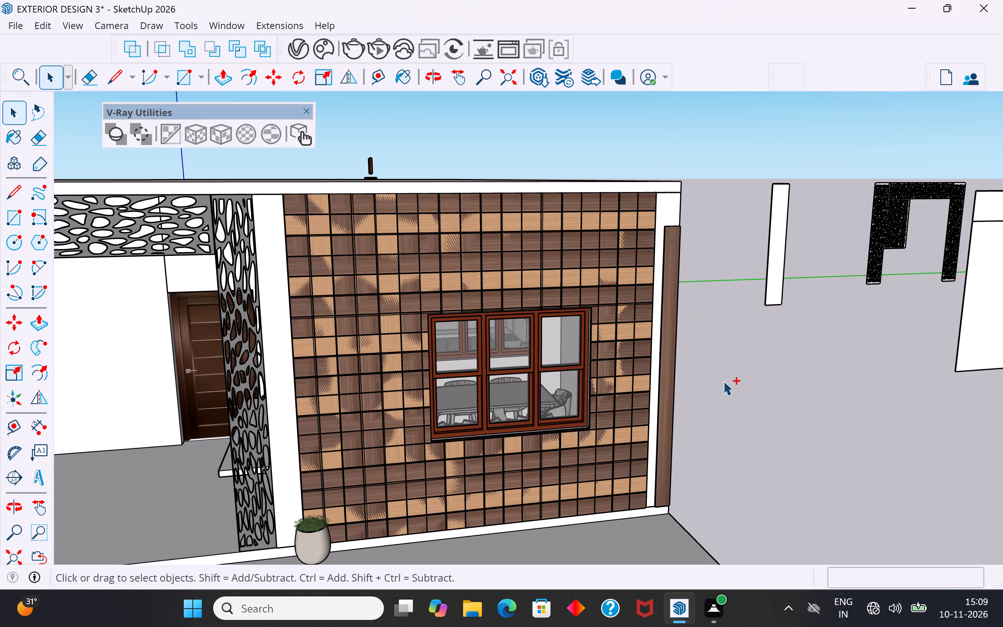
{"action": "key", "text": "ctrl+z"}
{"action": "key", "text": "ctrl+z"}
{"action": "key", "text": "ctrl+z"}
Move the original wood lattice panel off the front wall, about 25' 5 1/2" to the open ground beside the house.
{"action": "left_click", "coordinate": [626, 482]}
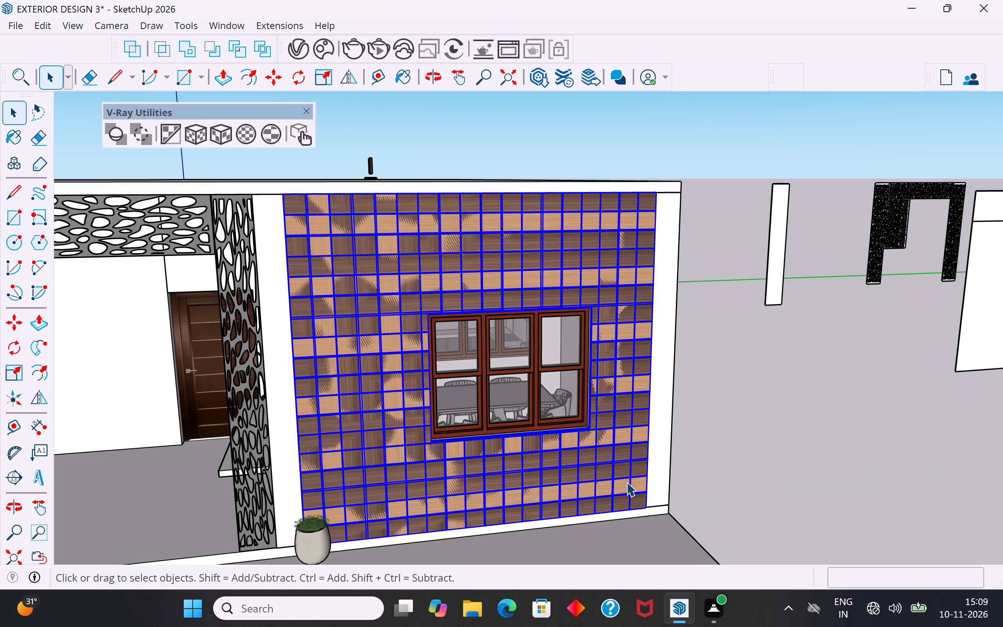
{"action": "key", "text": "m"}
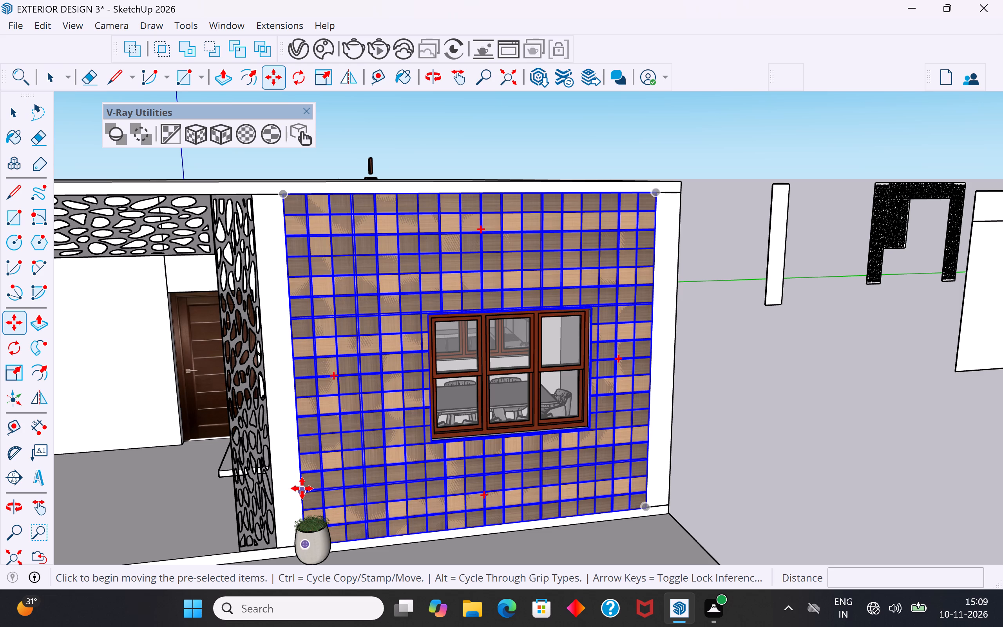
{"action": "left_click", "coordinate": [302, 488]}
{"action": "scroll", "coordinate": [670, 434], "scroll_direction": "down", "scroll_amount": 4}
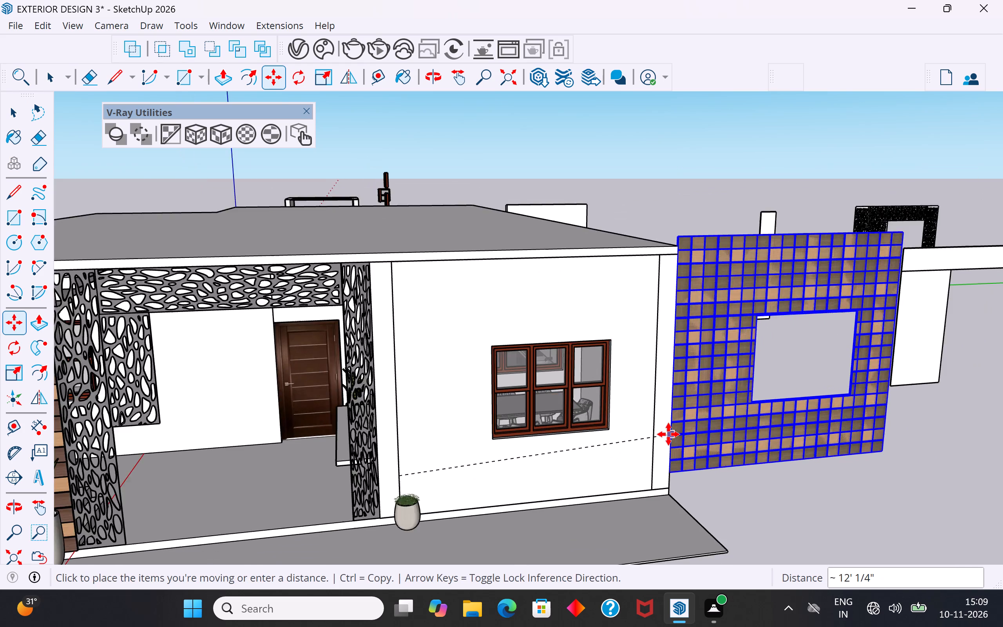
{"action": "scroll", "coordinate": [668, 434], "scroll_direction": "down", "scroll_amount": 3}
{"action": "left_click", "coordinate": [850, 422]}
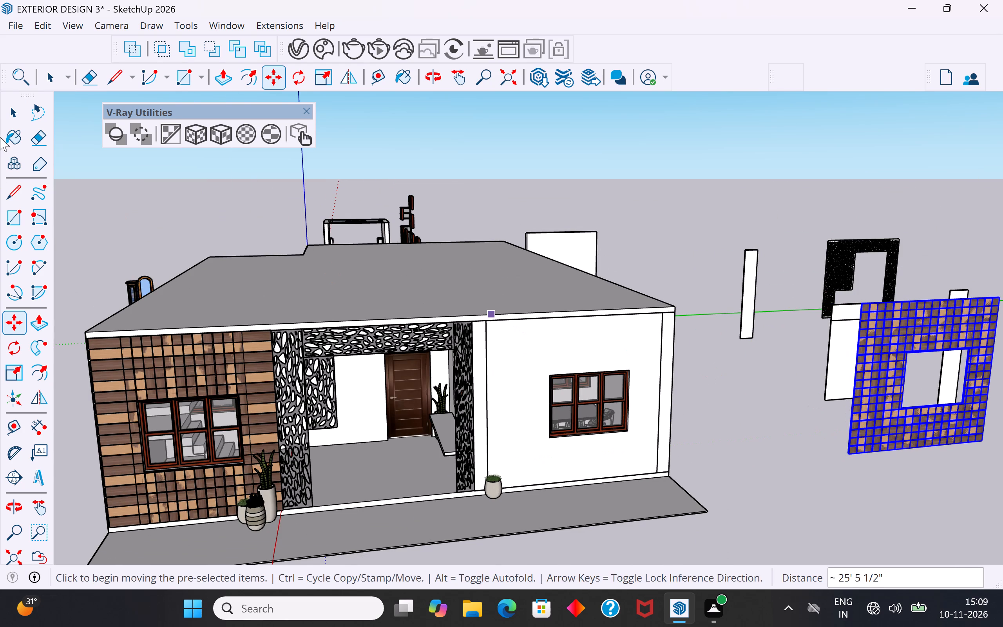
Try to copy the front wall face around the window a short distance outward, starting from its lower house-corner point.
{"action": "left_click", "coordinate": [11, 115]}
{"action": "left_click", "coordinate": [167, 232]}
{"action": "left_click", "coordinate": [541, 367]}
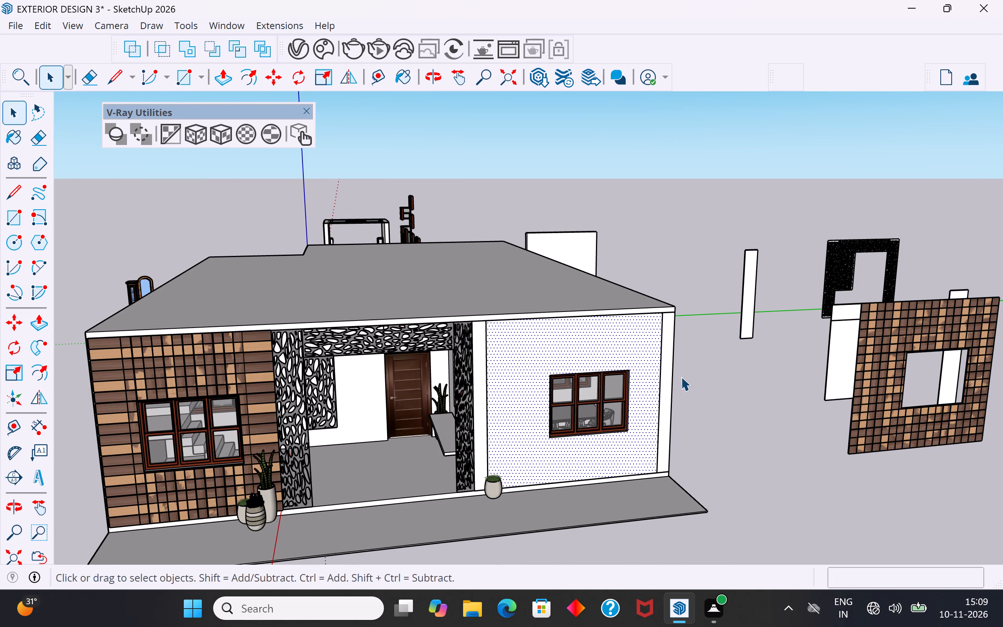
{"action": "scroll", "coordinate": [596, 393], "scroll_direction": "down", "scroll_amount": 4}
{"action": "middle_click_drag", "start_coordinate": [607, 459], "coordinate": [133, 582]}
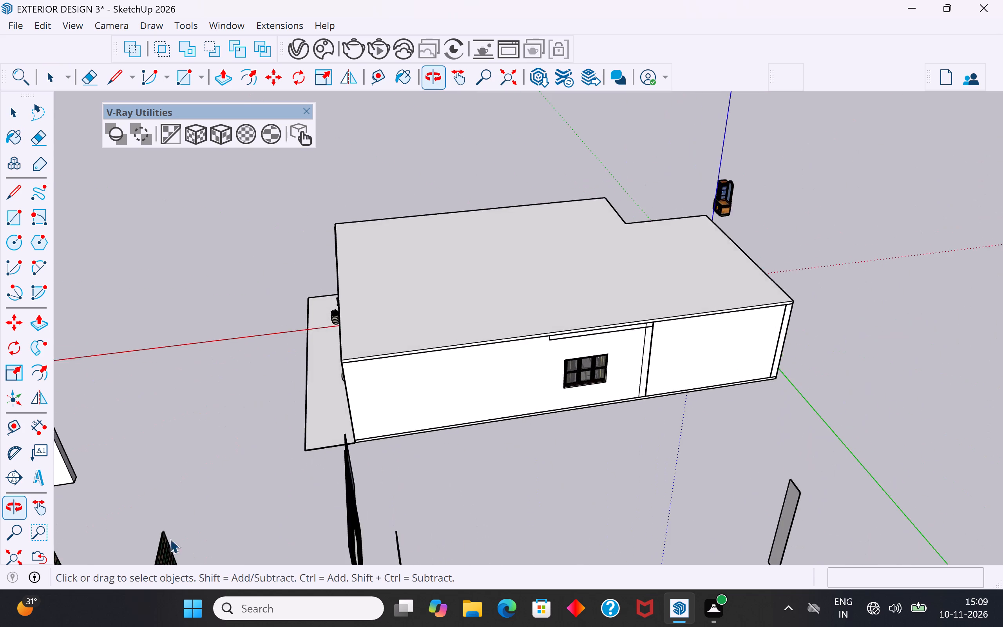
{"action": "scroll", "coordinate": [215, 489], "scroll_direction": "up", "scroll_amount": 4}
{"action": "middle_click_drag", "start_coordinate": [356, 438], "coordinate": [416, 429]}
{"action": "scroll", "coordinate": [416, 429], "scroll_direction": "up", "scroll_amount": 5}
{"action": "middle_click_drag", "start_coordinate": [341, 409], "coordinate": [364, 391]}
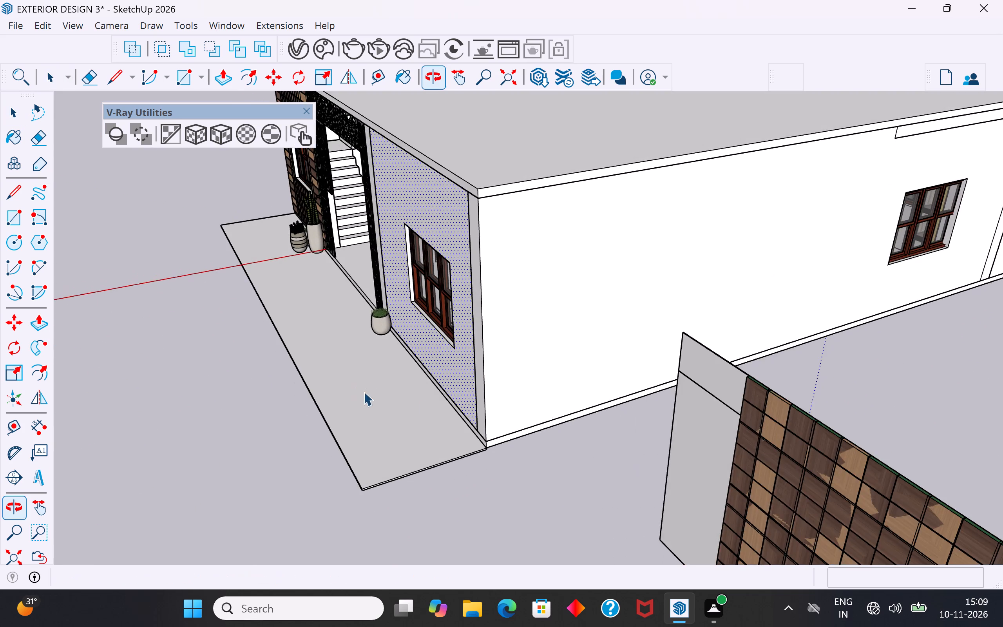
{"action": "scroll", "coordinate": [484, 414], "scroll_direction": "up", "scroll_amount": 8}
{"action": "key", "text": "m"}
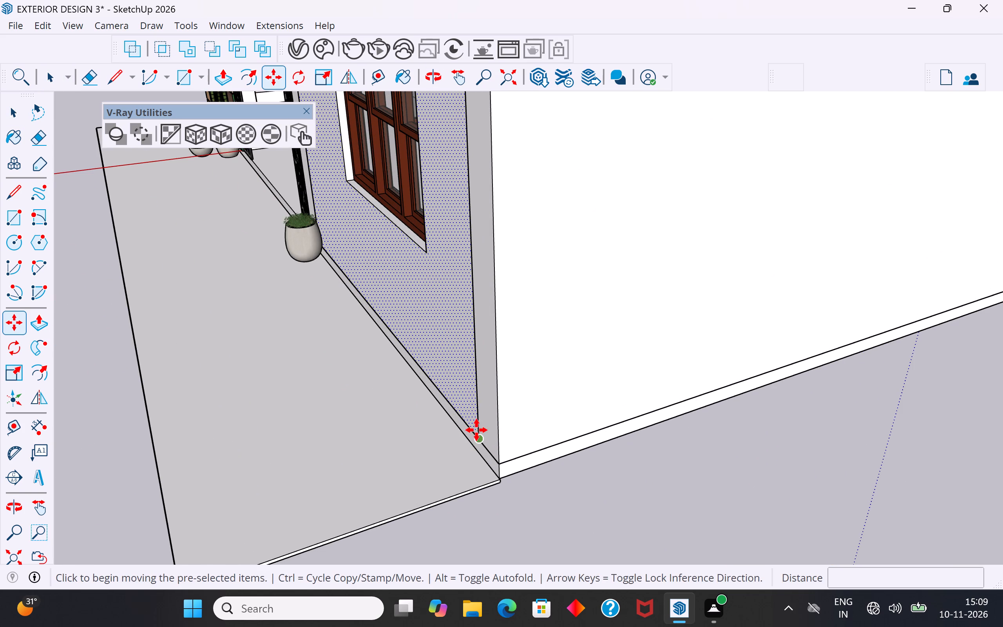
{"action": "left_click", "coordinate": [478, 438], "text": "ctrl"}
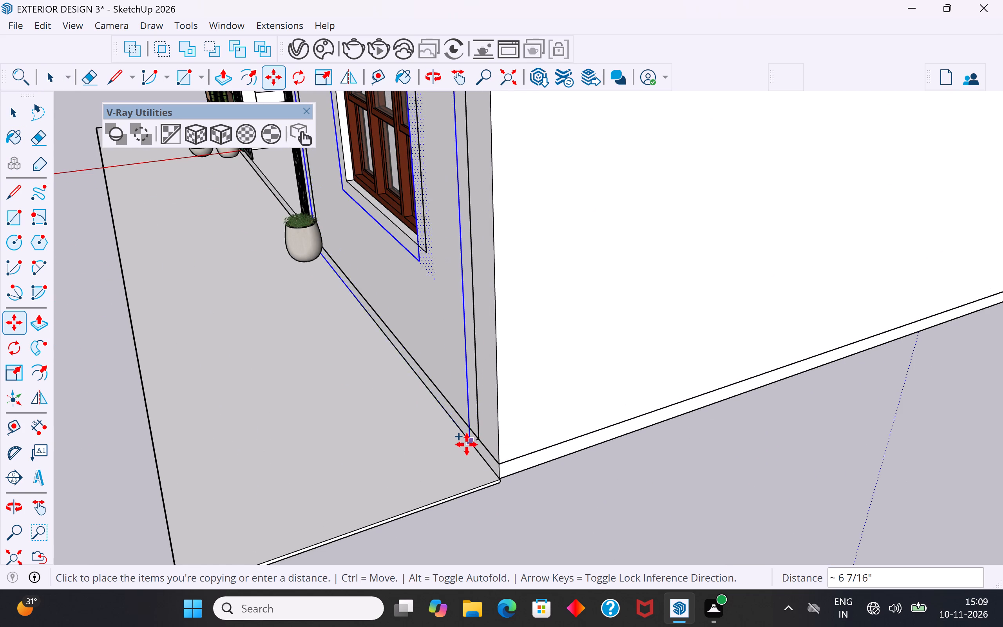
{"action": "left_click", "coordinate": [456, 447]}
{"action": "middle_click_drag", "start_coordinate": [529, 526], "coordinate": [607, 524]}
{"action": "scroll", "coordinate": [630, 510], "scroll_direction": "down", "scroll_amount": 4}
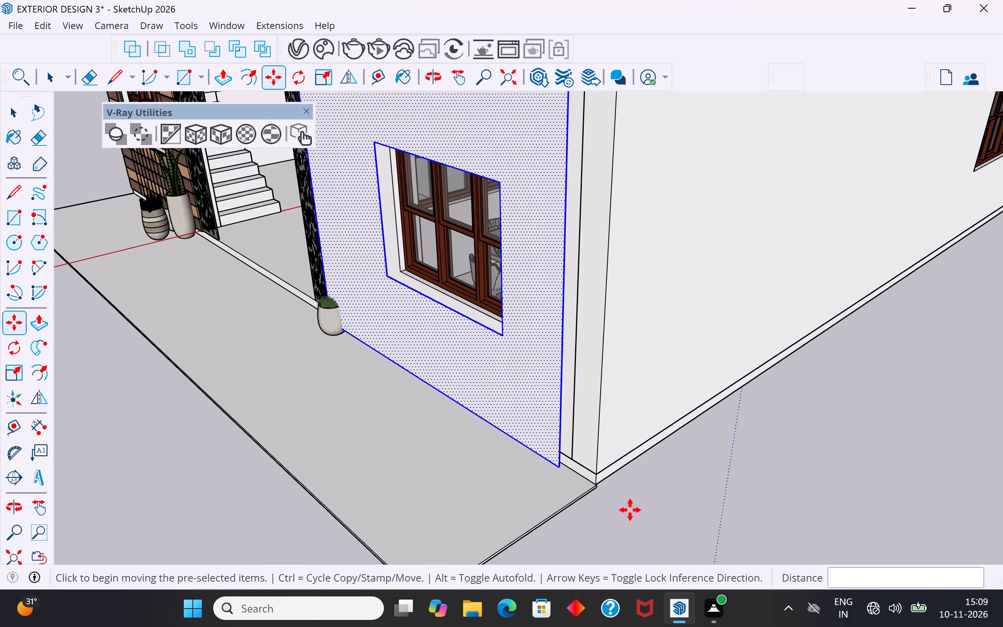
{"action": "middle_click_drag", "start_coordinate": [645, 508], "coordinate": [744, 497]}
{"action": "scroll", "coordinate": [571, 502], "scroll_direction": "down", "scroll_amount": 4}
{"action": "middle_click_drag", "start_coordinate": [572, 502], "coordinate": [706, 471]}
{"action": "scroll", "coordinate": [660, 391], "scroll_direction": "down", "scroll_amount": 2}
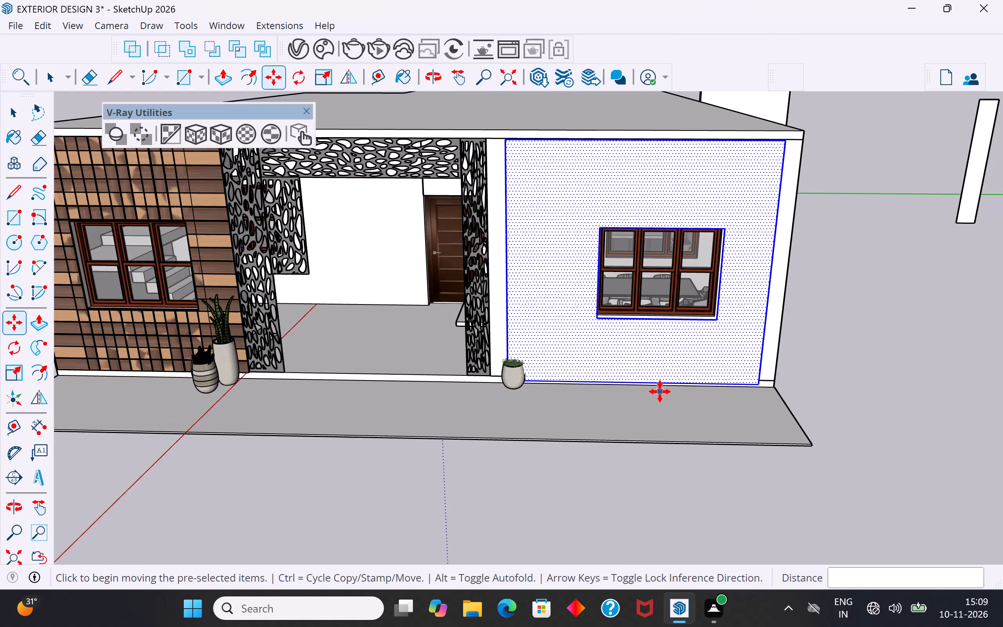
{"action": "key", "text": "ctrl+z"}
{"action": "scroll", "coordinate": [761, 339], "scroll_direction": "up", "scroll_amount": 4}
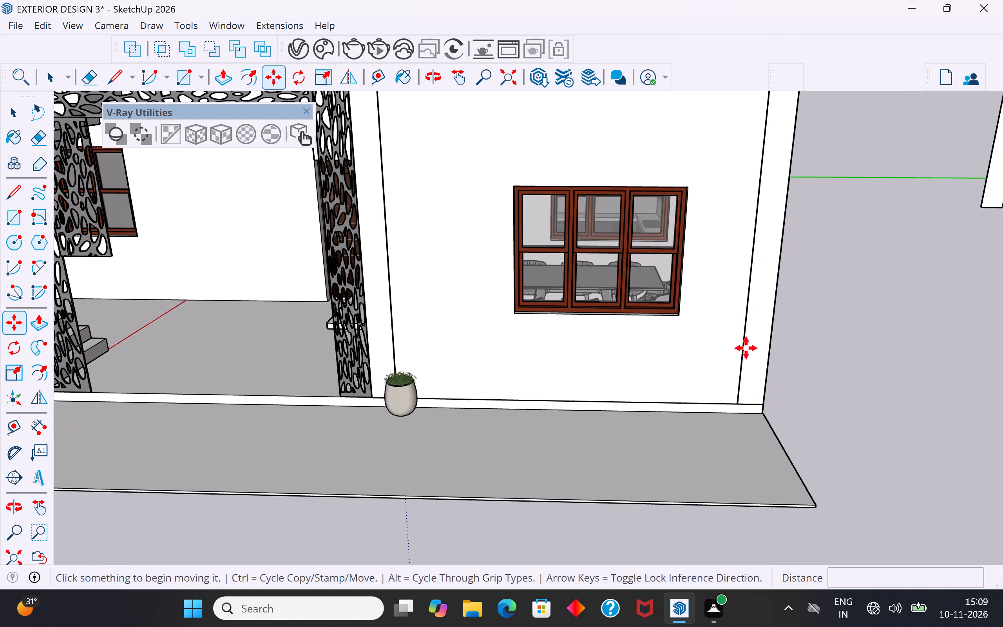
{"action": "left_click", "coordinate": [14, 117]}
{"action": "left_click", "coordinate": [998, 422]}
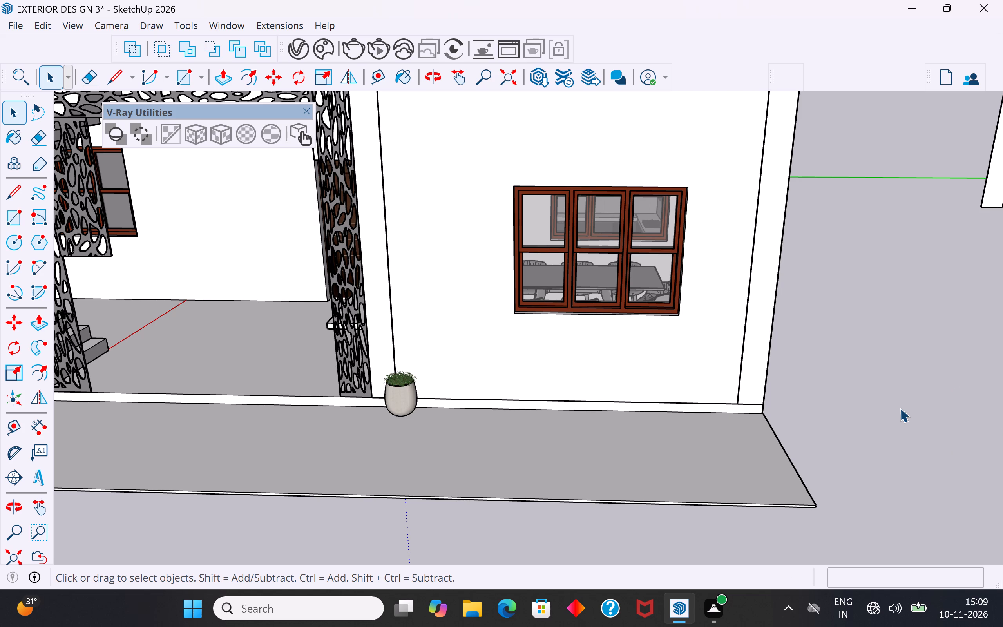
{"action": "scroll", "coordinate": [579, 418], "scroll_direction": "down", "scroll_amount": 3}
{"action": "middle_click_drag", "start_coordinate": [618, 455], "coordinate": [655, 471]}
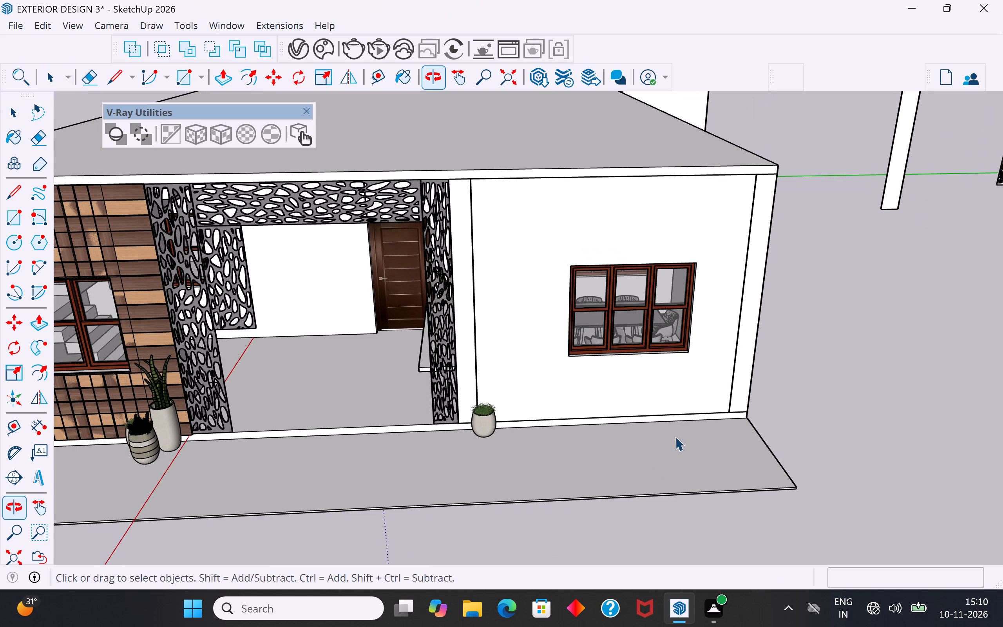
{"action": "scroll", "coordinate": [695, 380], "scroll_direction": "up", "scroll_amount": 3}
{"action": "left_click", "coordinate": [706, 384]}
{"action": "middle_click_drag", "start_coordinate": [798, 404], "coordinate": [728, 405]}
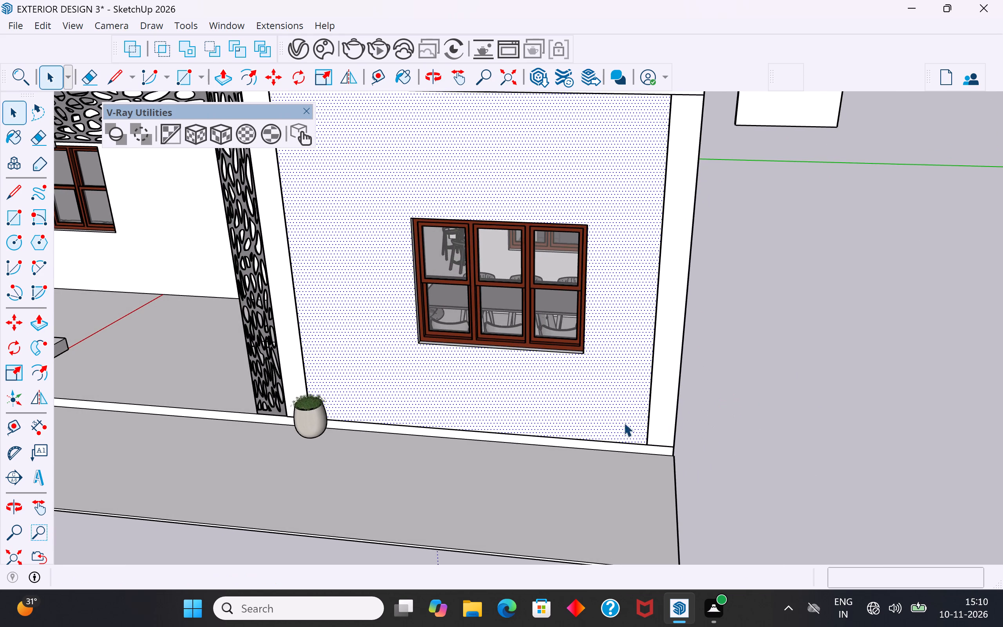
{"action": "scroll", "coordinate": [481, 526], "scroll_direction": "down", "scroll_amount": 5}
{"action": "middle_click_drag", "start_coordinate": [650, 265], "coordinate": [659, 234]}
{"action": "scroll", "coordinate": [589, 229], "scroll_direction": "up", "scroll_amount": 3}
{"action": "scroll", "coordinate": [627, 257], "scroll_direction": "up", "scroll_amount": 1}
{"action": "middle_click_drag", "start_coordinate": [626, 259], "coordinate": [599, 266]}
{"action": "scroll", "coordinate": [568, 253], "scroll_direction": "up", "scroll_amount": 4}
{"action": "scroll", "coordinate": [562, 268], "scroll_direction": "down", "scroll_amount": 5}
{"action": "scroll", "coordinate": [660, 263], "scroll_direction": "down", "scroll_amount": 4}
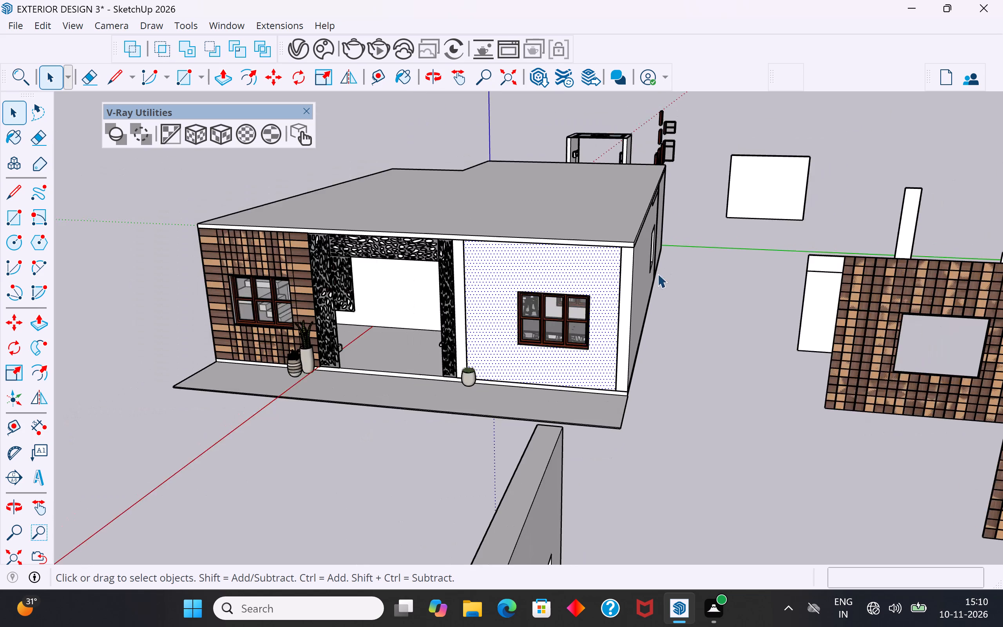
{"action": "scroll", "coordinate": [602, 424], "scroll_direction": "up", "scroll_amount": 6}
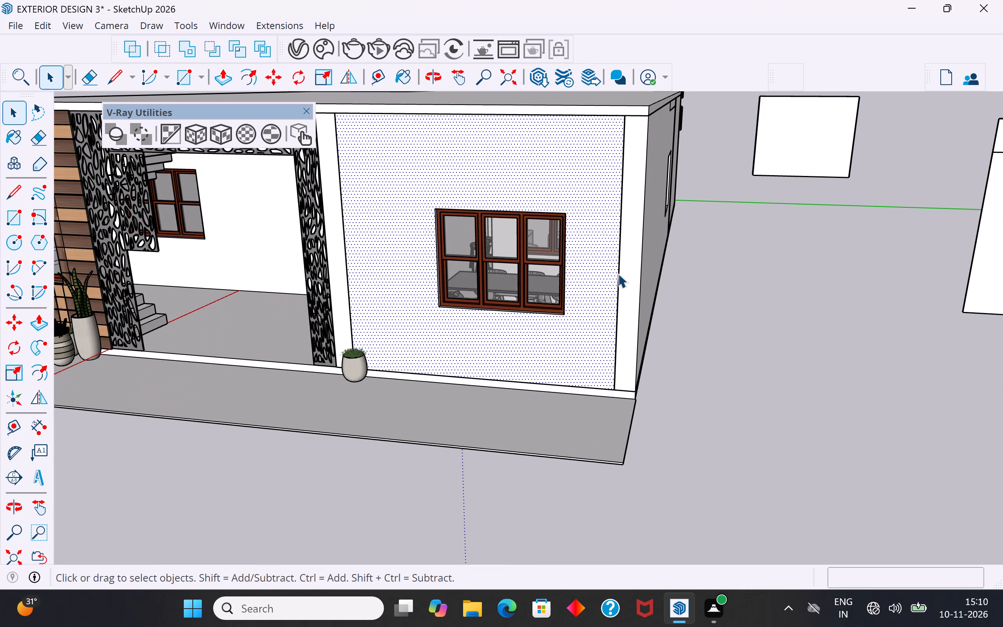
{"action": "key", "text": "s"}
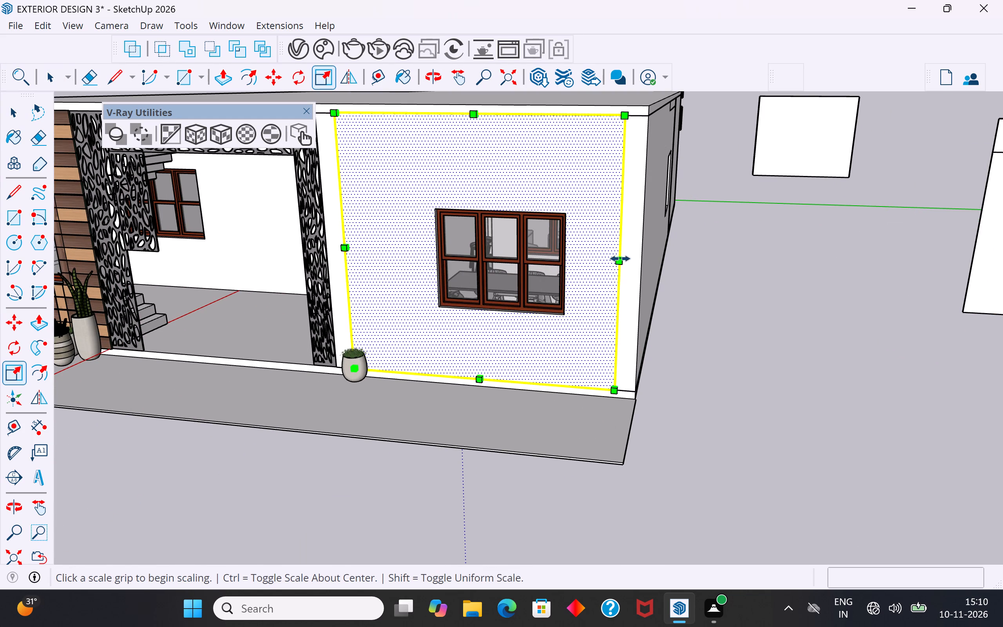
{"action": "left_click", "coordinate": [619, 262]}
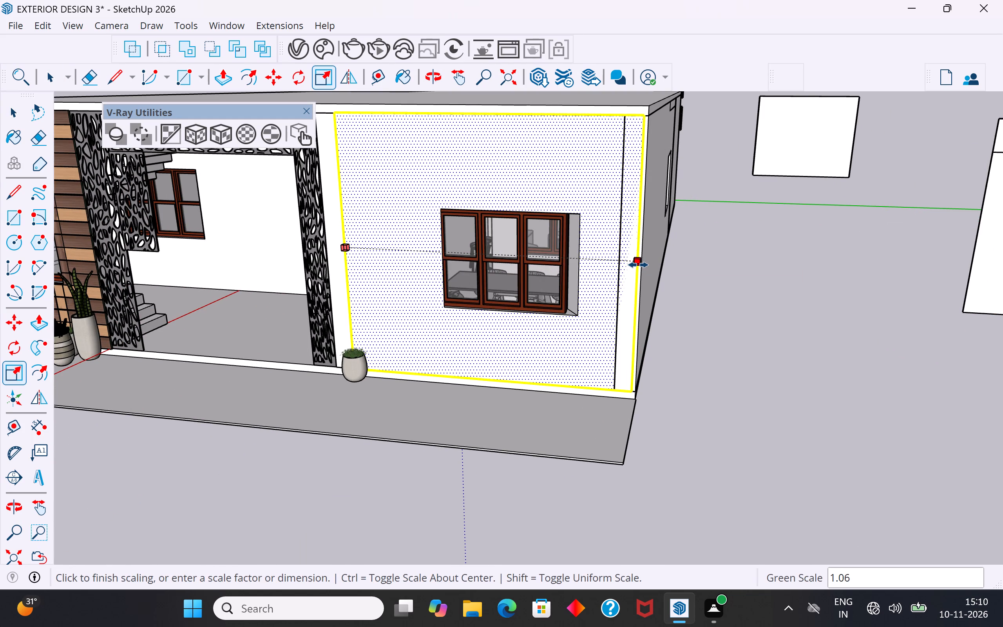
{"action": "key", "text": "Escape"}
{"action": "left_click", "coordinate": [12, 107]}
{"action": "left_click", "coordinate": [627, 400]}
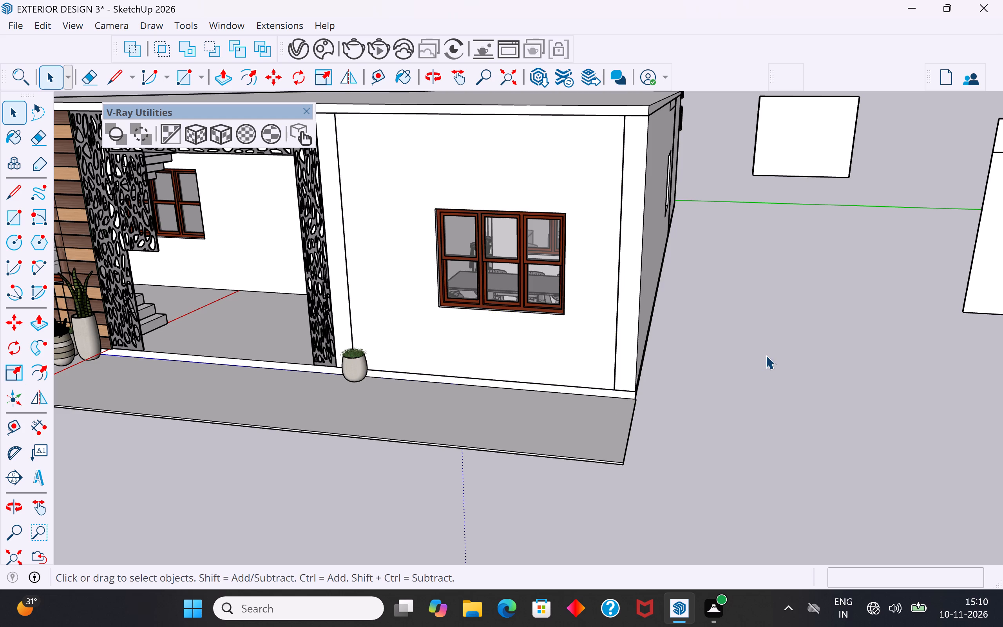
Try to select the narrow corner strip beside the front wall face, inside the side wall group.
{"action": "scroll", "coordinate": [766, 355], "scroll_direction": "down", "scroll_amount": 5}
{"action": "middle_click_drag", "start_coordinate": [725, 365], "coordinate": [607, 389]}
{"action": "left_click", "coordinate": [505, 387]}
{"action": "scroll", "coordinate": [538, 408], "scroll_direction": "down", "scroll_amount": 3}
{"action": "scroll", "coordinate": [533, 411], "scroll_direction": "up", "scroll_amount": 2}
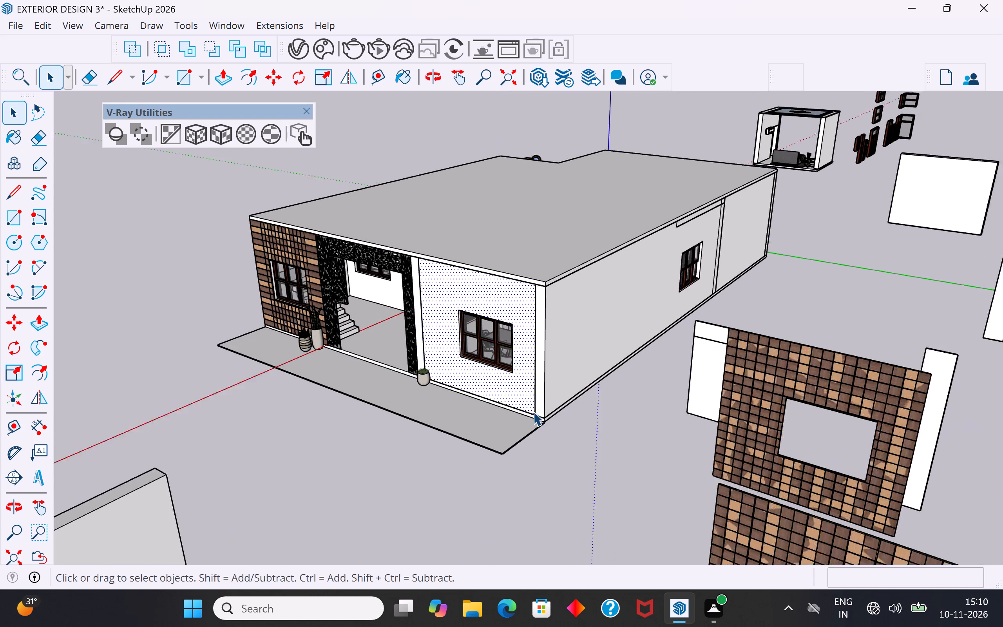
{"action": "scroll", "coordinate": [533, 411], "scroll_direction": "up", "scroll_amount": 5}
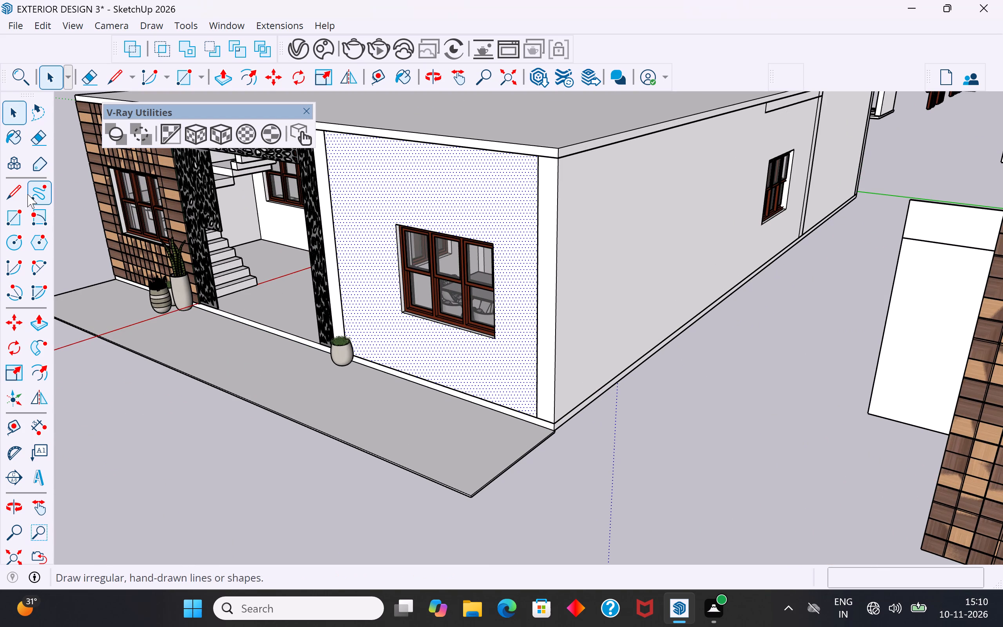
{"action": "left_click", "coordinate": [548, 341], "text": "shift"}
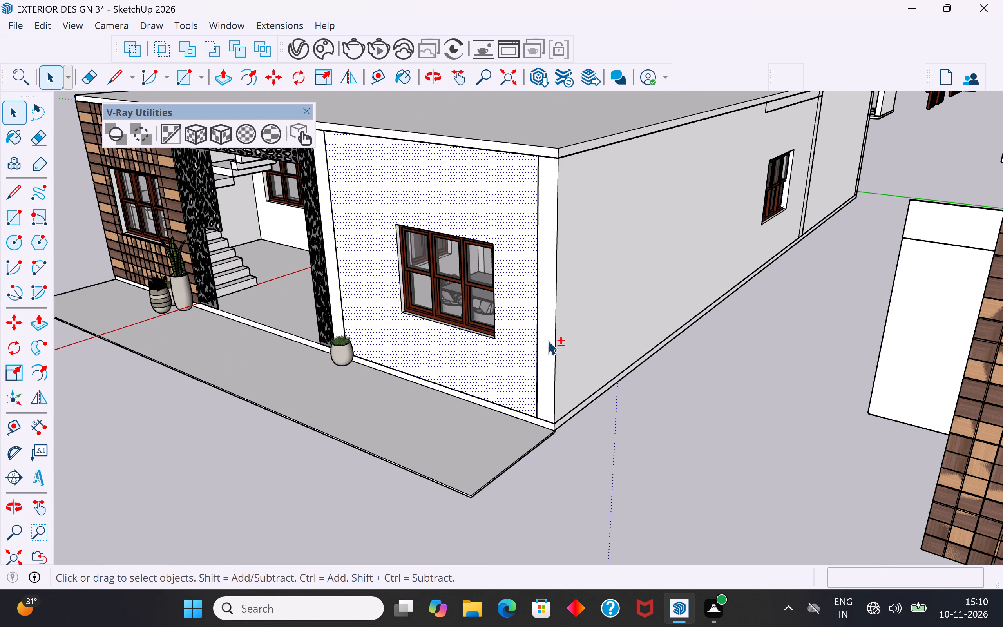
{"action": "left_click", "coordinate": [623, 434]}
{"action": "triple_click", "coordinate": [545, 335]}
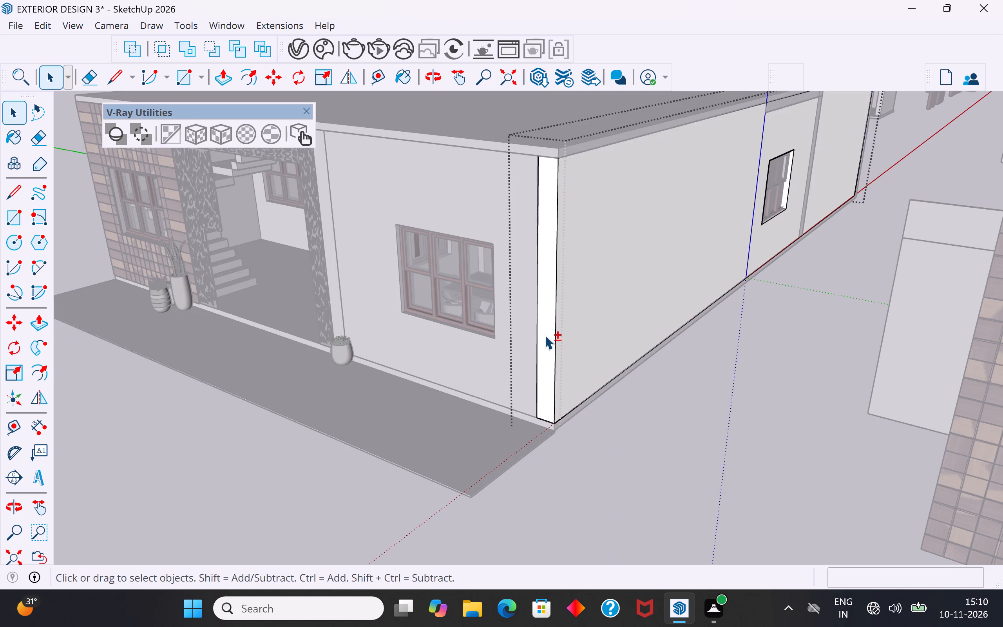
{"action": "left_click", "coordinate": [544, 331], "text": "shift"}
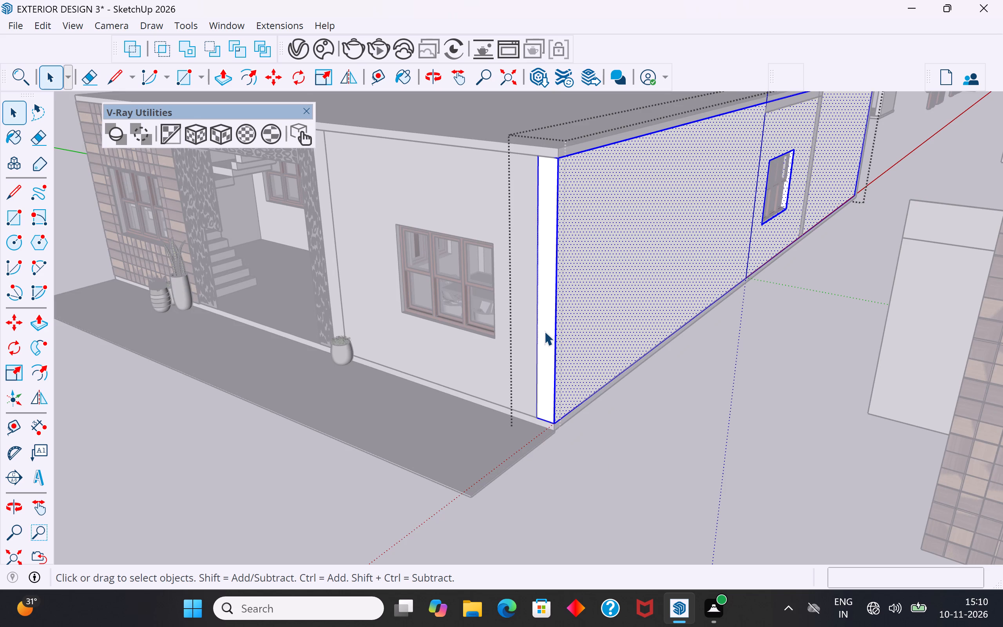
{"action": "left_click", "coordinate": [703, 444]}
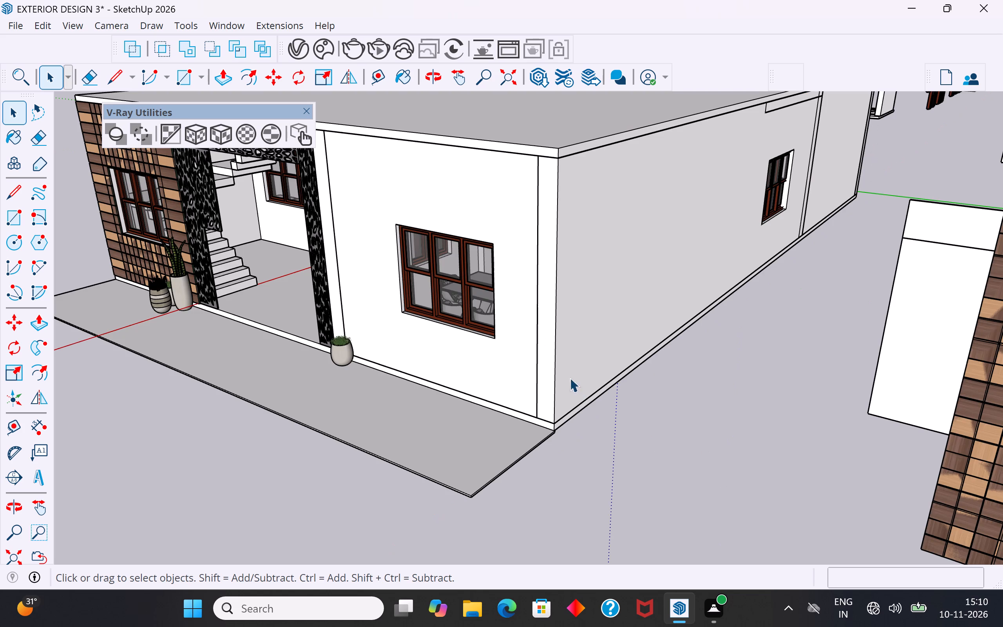
Copy the front wall face with its window opening about 3' 6" straight out from the house along the red axis.
{"action": "scroll", "coordinate": [506, 349], "scroll_direction": "up", "scroll_amount": 3}
{"action": "left_click", "coordinate": [505, 368]}
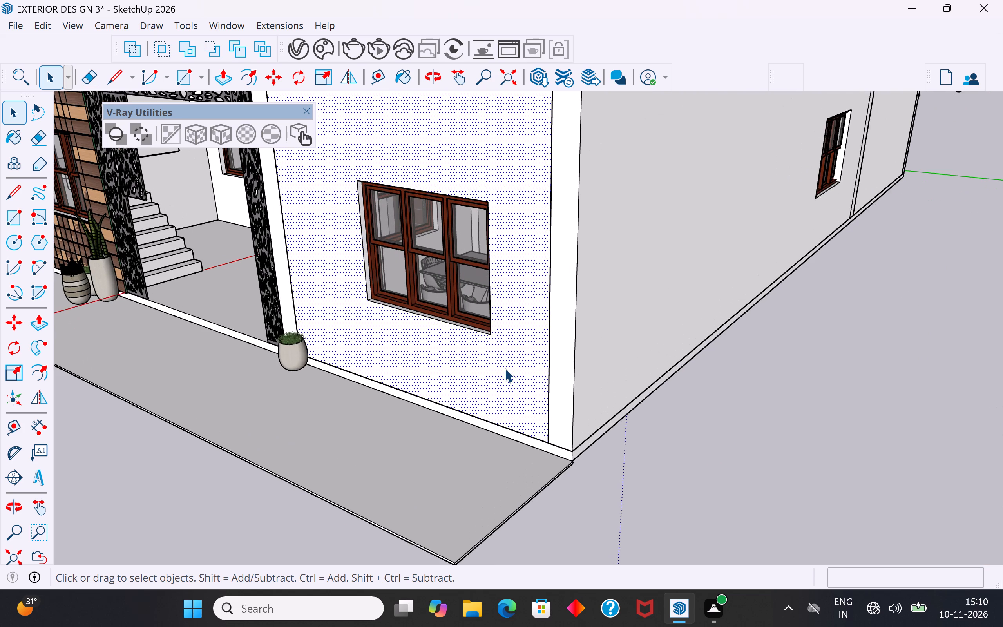
{"action": "left_click", "coordinate": [505, 368]}
{"action": "key", "text": "m"}
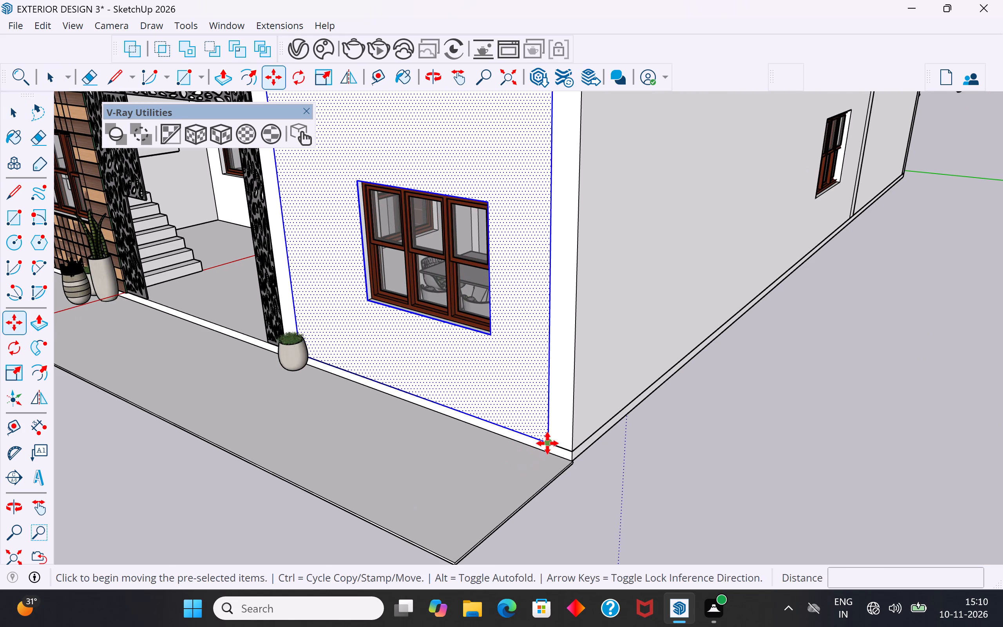
{"action": "left_click", "coordinate": [547, 443], "text": "ctrl"}
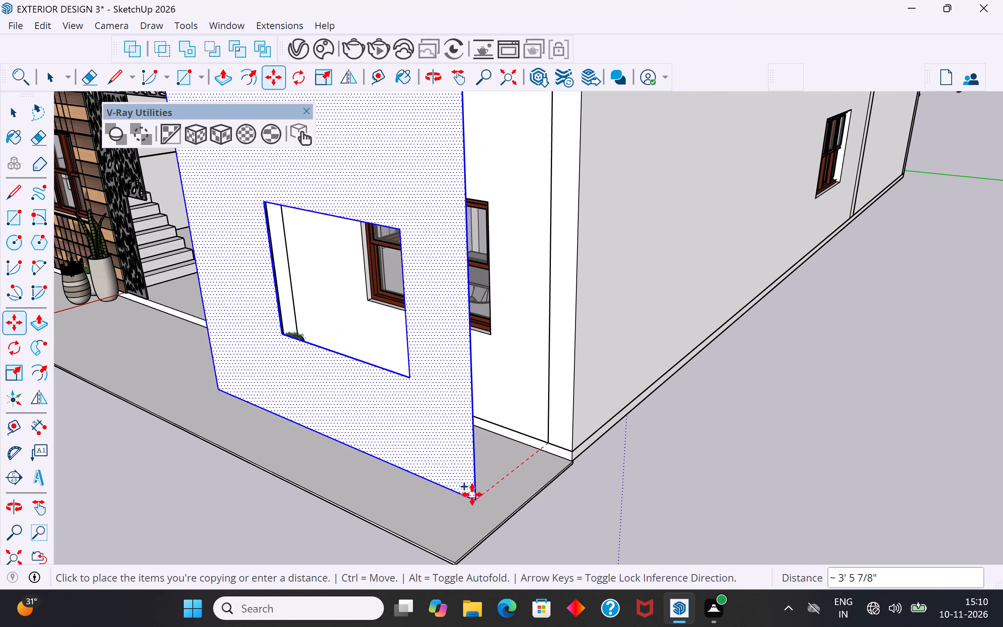
{"action": "left_click", "coordinate": [476, 498]}
{"action": "scroll", "coordinate": [513, 518], "scroll_direction": "down", "scroll_amount": 5}
{"action": "scroll", "coordinate": [586, 505], "scroll_direction": "down", "scroll_amount": 5}
{"action": "middle_click_drag", "start_coordinate": [614, 500], "coordinate": [630, 495]}
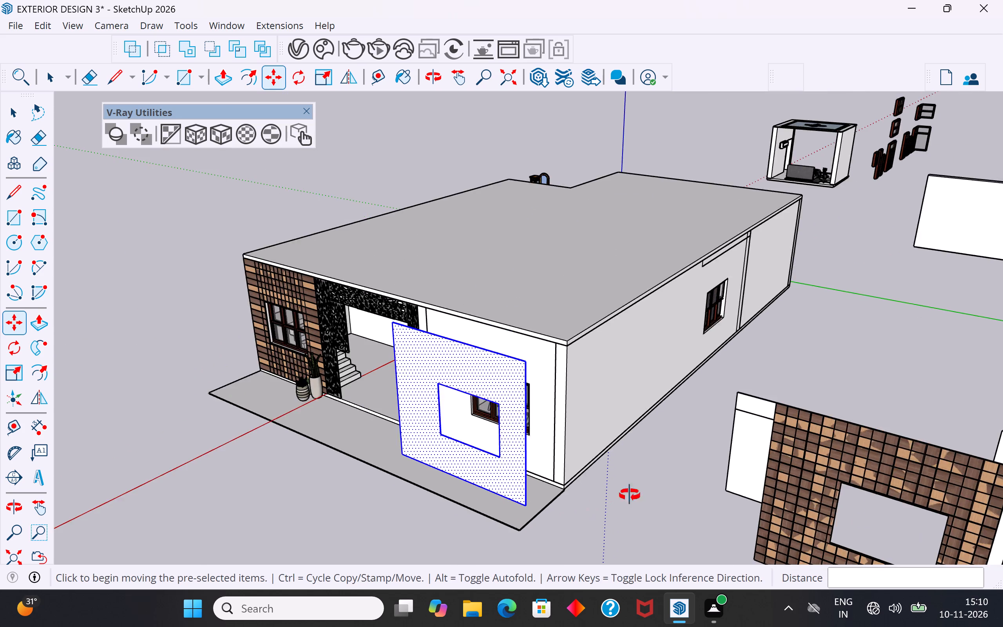
{"action": "middle_click_drag", "start_coordinate": [630, 495], "coordinate": [745, 478]}
{"action": "left_click", "coordinate": [9, 123]}
{"action": "left_click", "coordinate": [142, 256]}
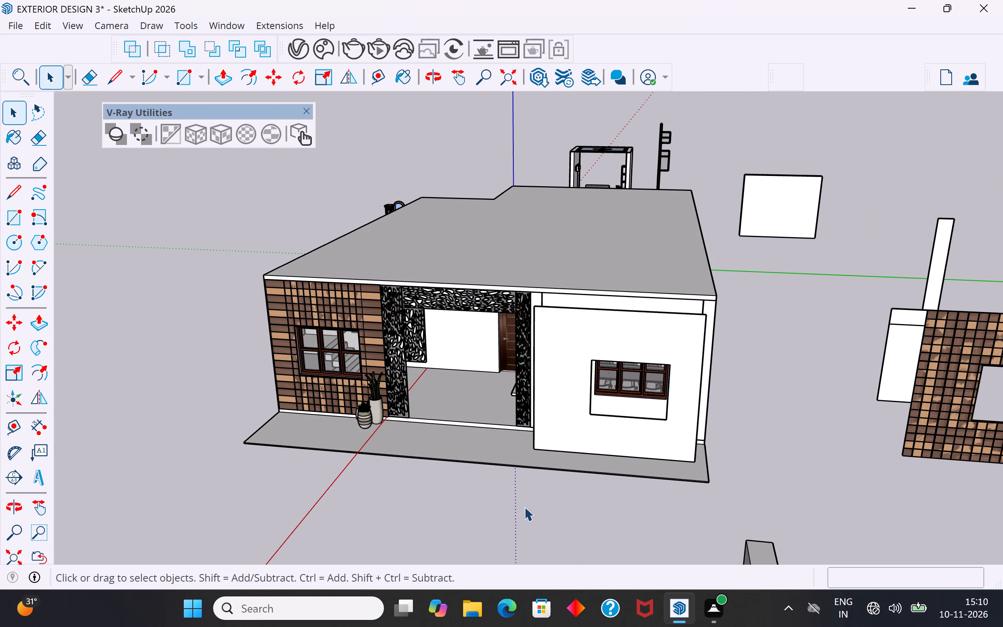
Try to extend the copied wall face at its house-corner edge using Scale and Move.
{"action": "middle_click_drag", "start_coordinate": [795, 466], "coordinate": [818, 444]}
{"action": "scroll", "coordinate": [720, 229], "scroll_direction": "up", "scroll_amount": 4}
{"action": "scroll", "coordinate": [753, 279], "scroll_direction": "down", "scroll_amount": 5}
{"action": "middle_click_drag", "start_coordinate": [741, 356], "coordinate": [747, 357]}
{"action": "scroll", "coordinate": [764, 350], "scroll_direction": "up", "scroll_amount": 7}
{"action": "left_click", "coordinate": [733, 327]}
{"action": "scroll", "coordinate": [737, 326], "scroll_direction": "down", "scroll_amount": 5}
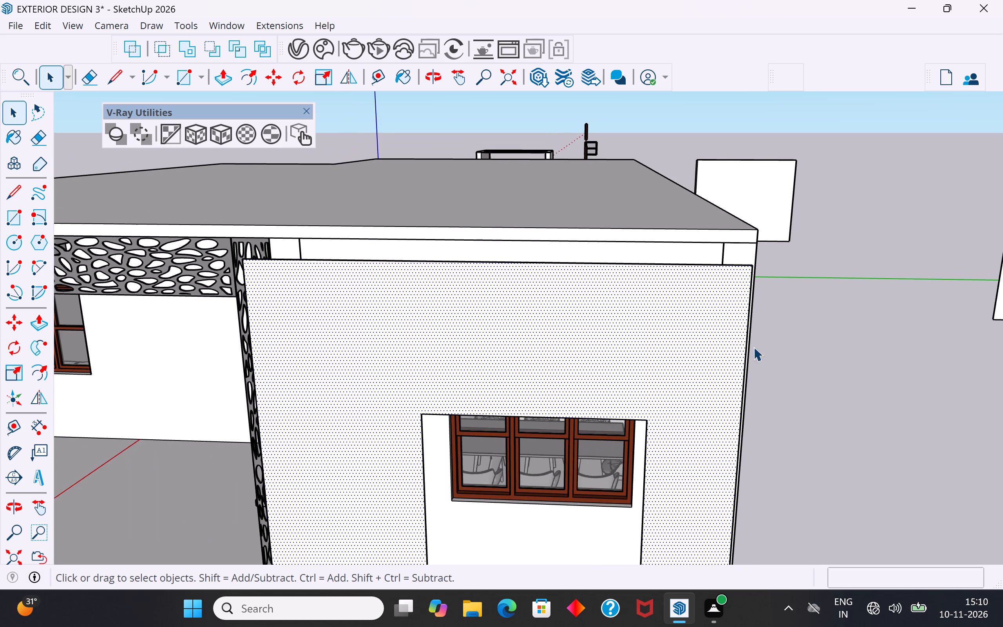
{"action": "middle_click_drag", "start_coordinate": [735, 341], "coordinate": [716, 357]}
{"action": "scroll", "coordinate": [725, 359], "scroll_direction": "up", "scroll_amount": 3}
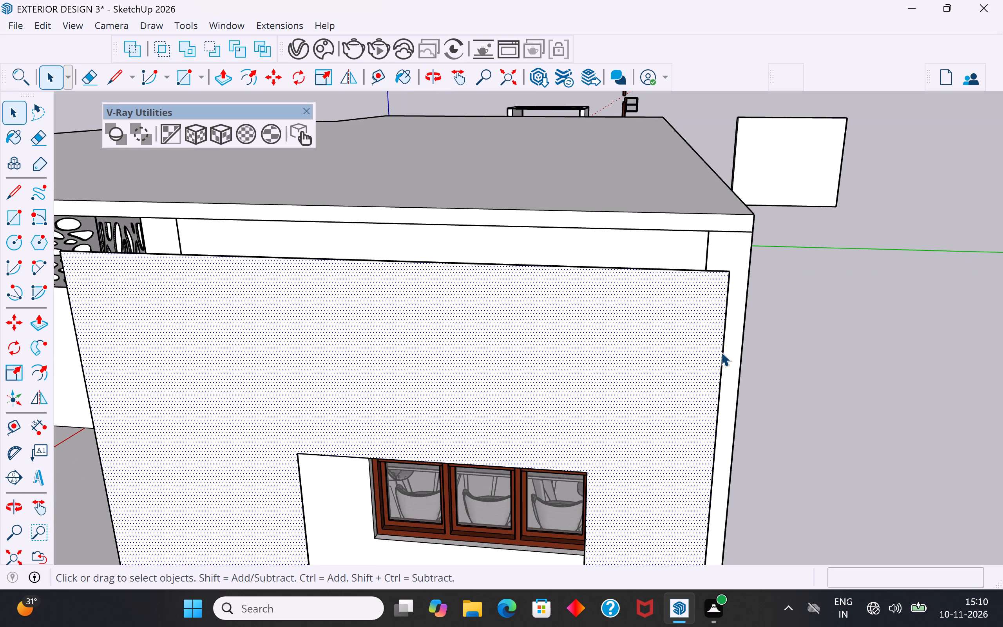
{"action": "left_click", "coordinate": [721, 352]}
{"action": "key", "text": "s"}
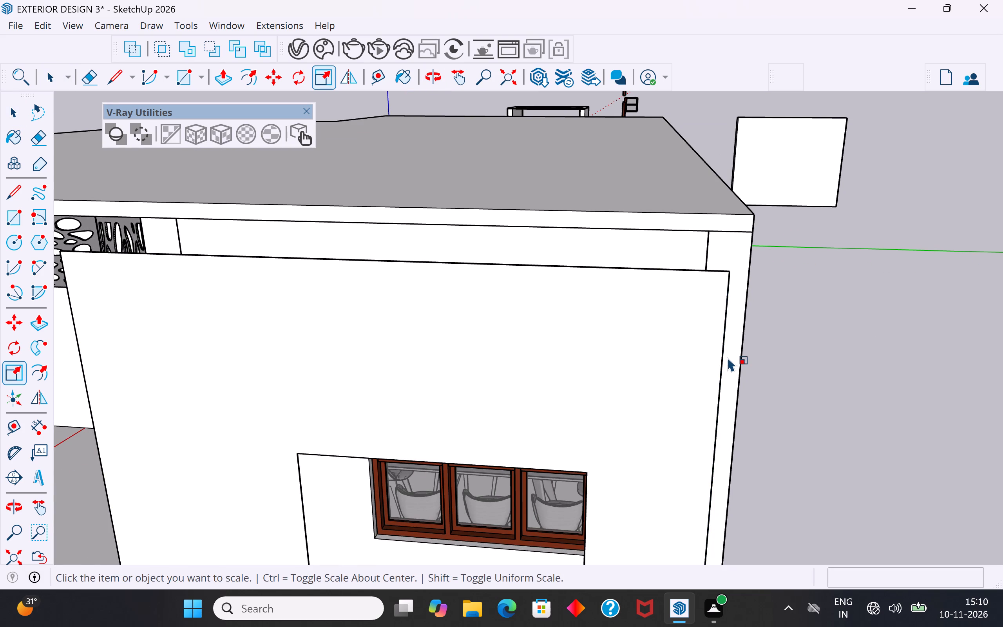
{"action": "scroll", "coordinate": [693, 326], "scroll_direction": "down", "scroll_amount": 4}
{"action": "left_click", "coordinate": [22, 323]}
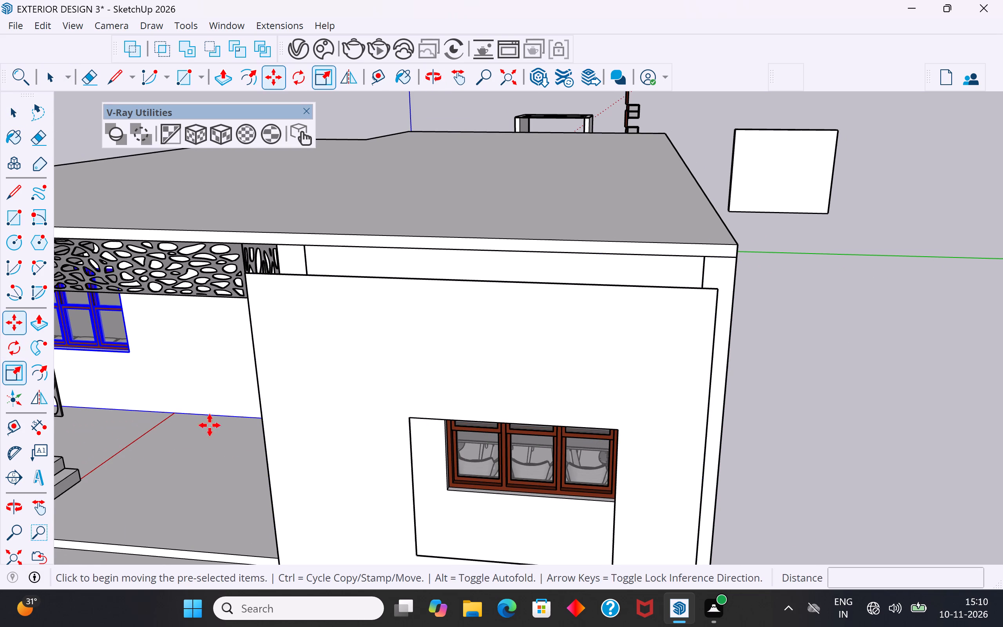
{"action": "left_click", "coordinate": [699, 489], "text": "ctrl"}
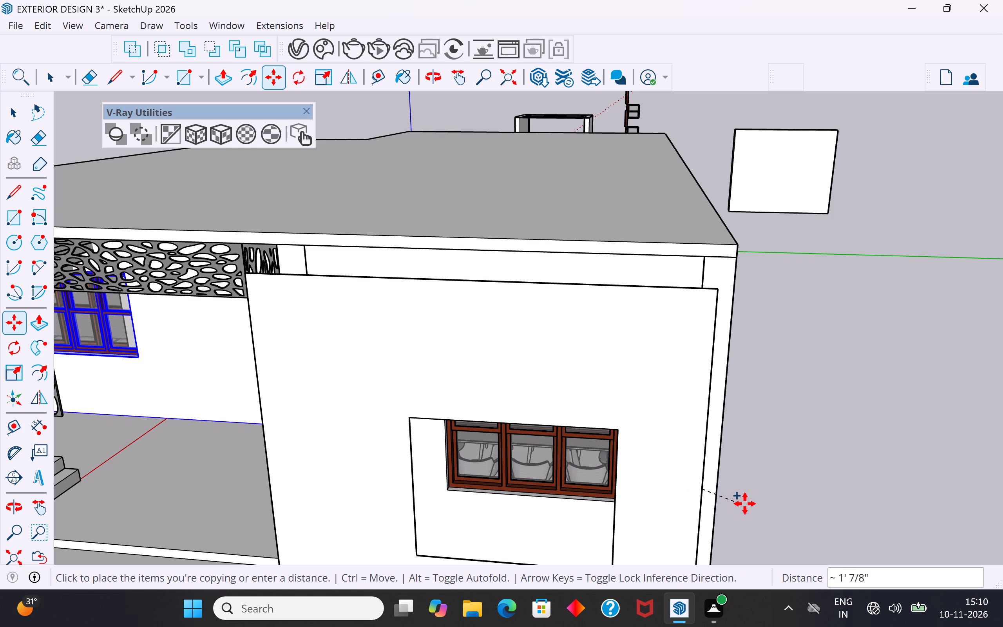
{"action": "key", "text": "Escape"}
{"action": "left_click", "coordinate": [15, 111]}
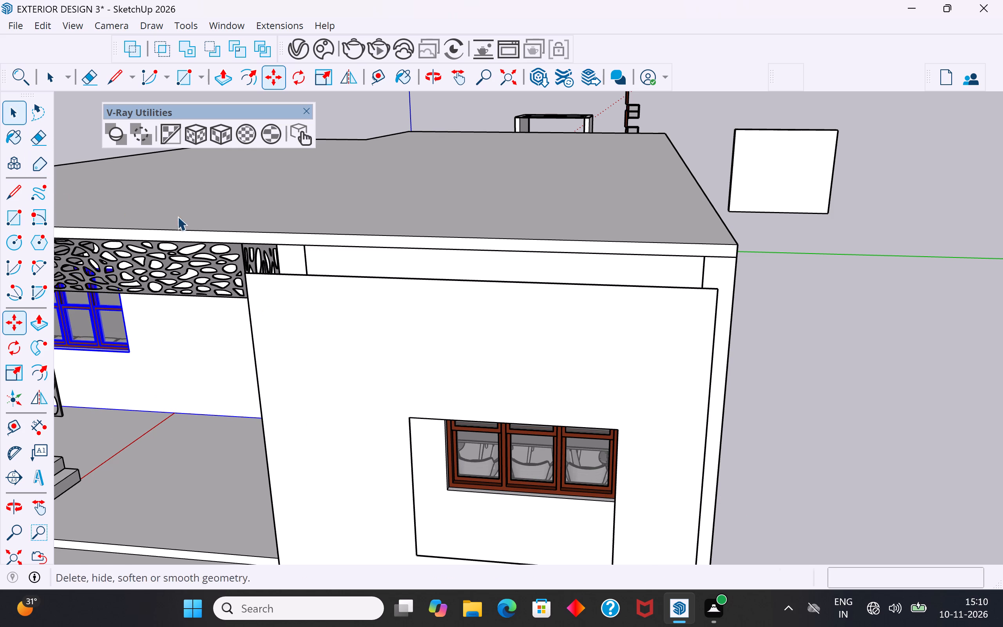
Move the copied wall face with its window opening about 17' 11 1/2" away from the house into open space in front.
{"action": "left_click", "coordinate": [1002, 378]}
{"action": "scroll", "coordinate": [669, 270], "scroll_direction": "down", "scroll_amount": 9}
{"action": "left_click", "coordinate": [650, 407]}
{"action": "middle_click_drag", "start_coordinate": [636, 417], "coordinate": [713, 421]}
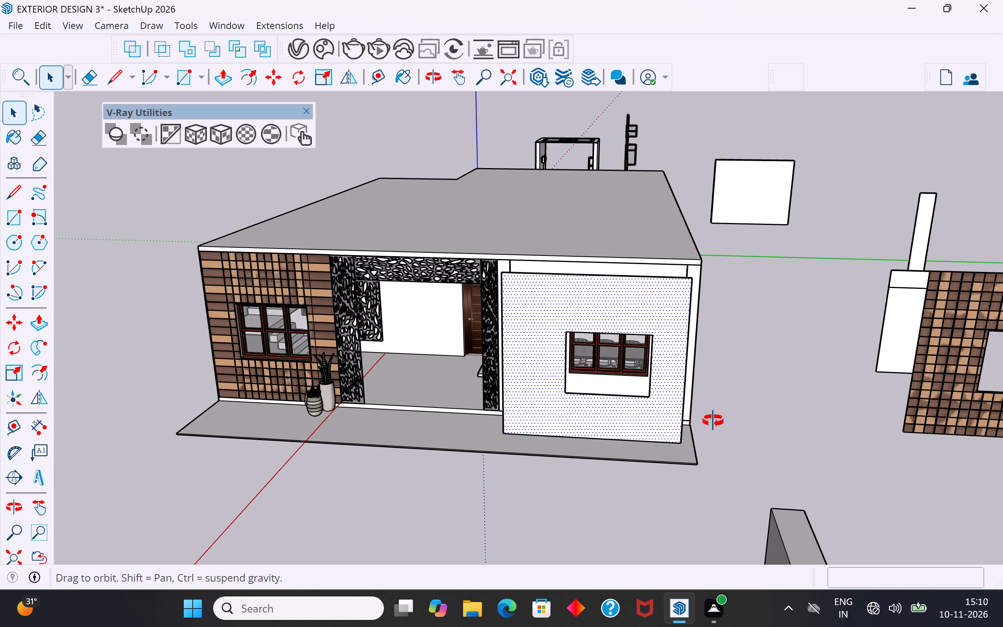
{"action": "middle_click_drag", "start_coordinate": [713, 421], "coordinate": [745, 385]}
{"action": "left_click", "coordinate": [634, 390]}
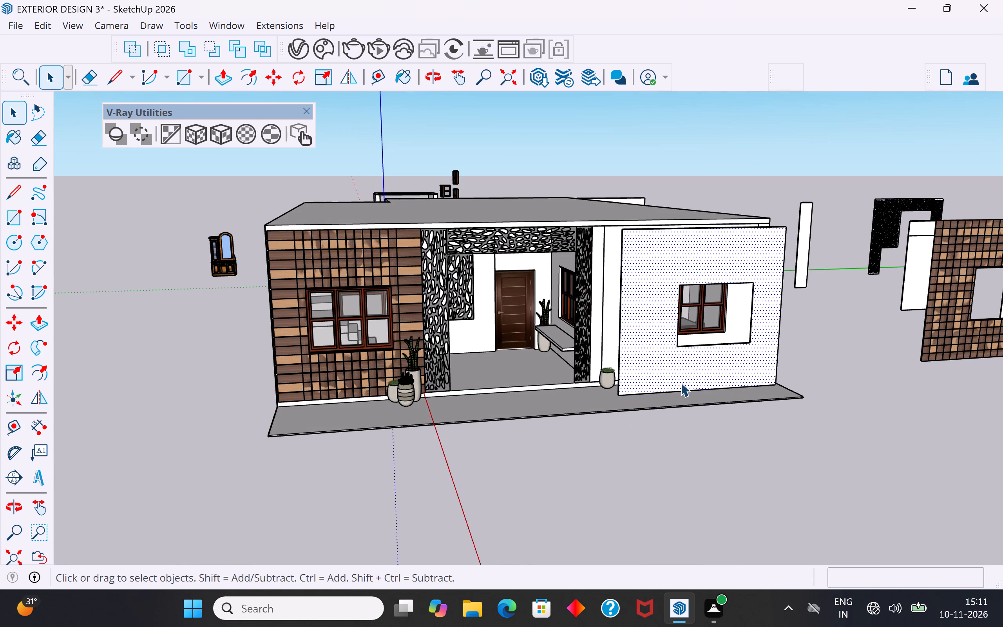
{"action": "key", "text": "m"}
{"action": "left_click", "coordinate": [617, 393]}
{"action": "scroll", "coordinate": [747, 407], "scroll_direction": "down", "scroll_amount": 1}
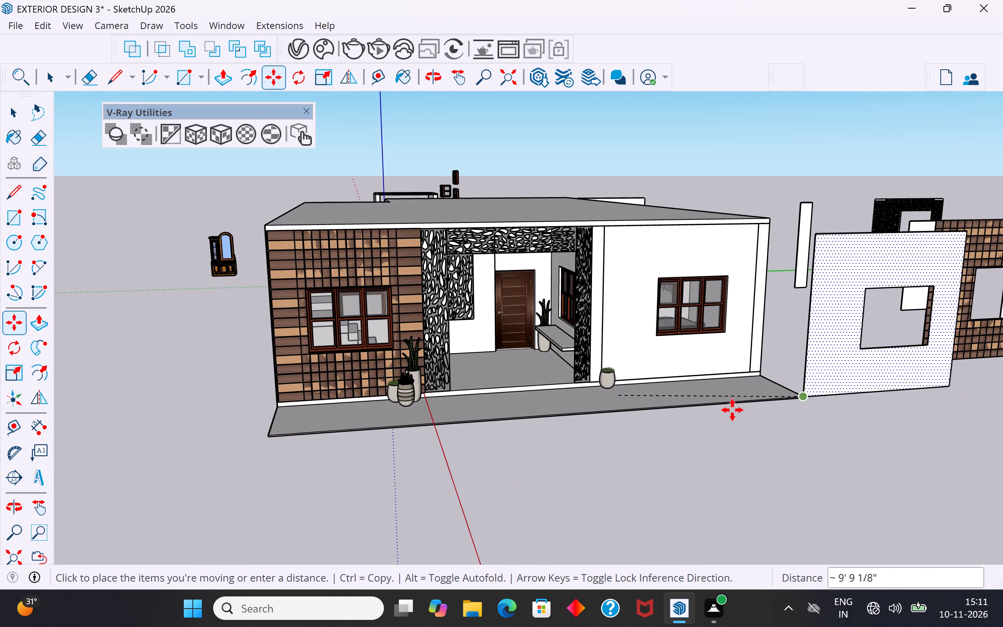
{"action": "scroll", "coordinate": [732, 410], "scroll_direction": "down", "scroll_amount": 5}
{"action": "left_click", "coordinate": [712, 470]}
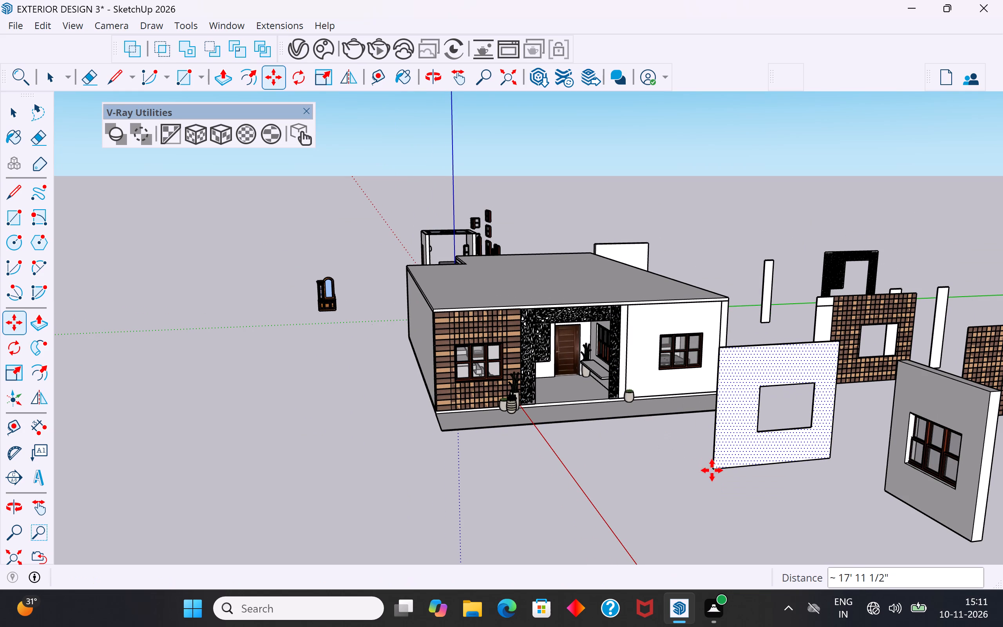
{"action": "left_click", "coordinate": [12, 116]}
{"action": "left_click", "coordinate": [208, 405]}
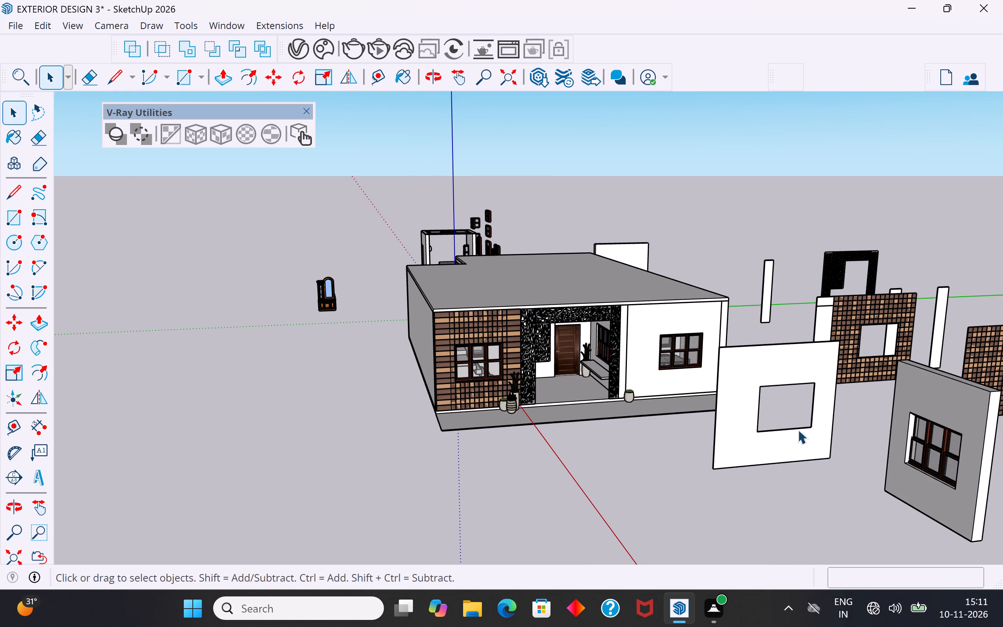
Place a vertical guide 10" outside the wall face copy's house-corner side edge.
{"action": "scroll", "coordinate": [847, 412], "scroll_direction": "up", "scroll_amount": 4}
{"action": "middle_click_drag", "start_coordinate": [847, 412], "coordinate": [758, 419]}
{"action": "scroll", "coordinate": [625, 389], "scroll_direction": "up", "scroll_amount": 4}
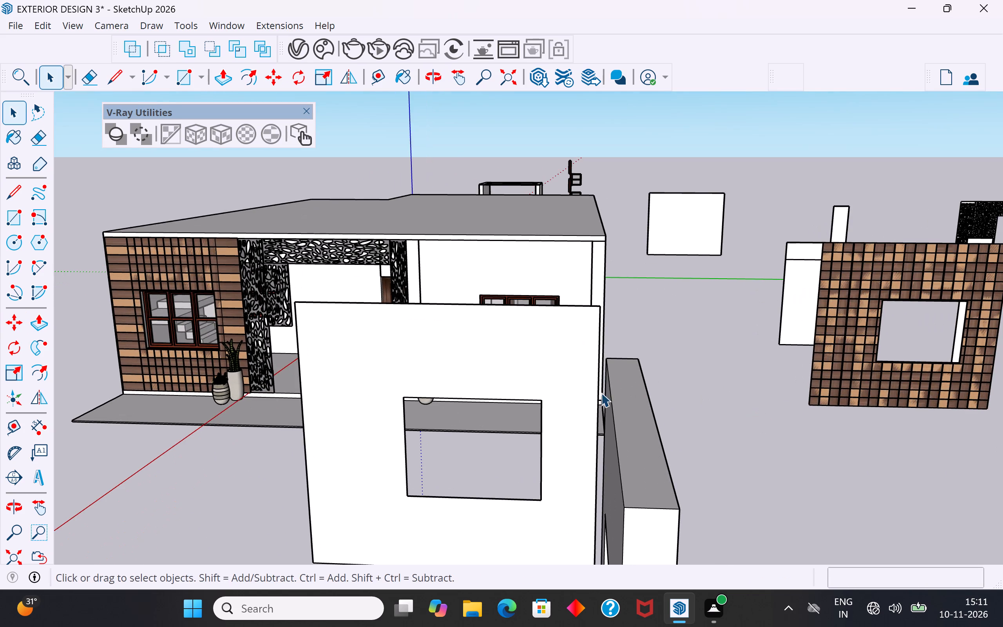
{"action": "middle_click_drag", "start_coordinate": [602, 394], "coordinate": [649, 428]}
{"action": "scroll", "coordinate": [663, 319], "scroll_direction": "down", "scroll_amount": 5}
{"action": "scroll", "coordinate": [695, 444], "scroll_direction": "up", "scroll_amount": 4}
{"action": "left_click", "coordinate": [705, 420]}
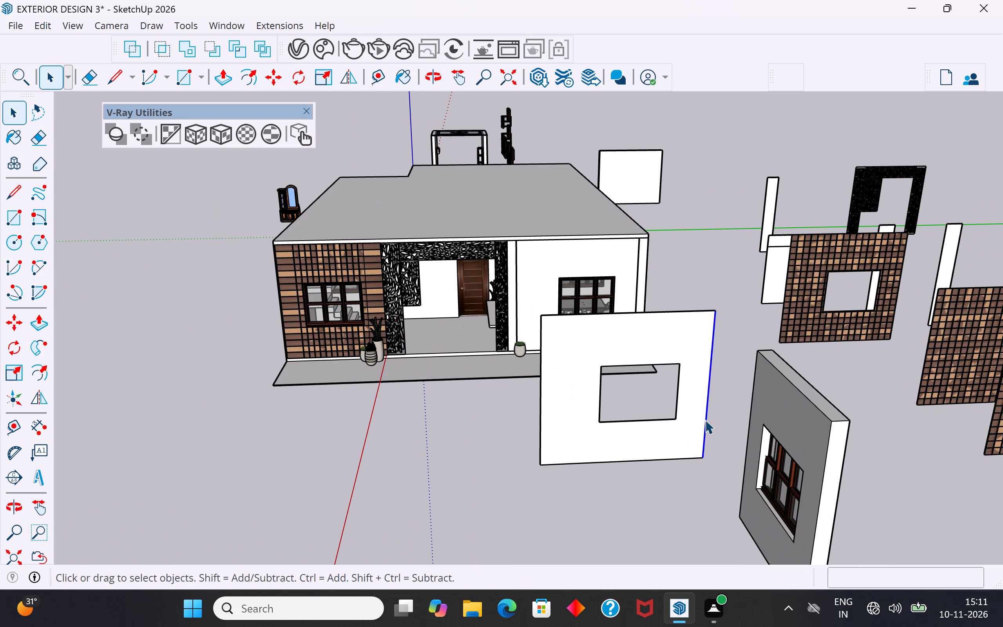
{"action": "left_click", "coordinate": [14, 199]}
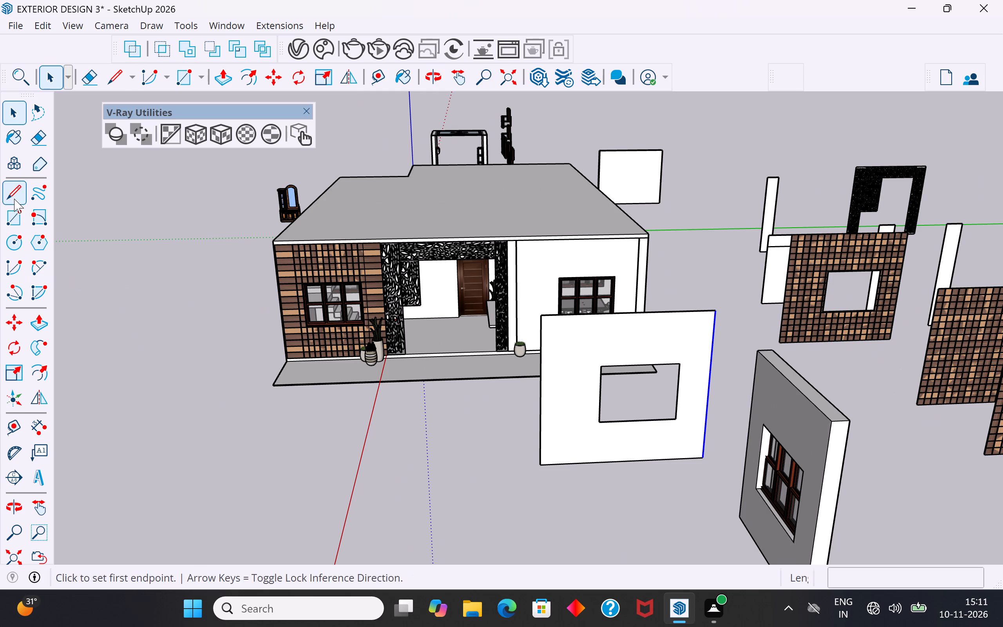
{"action": "left_click", "coordinate": [11, 423]}
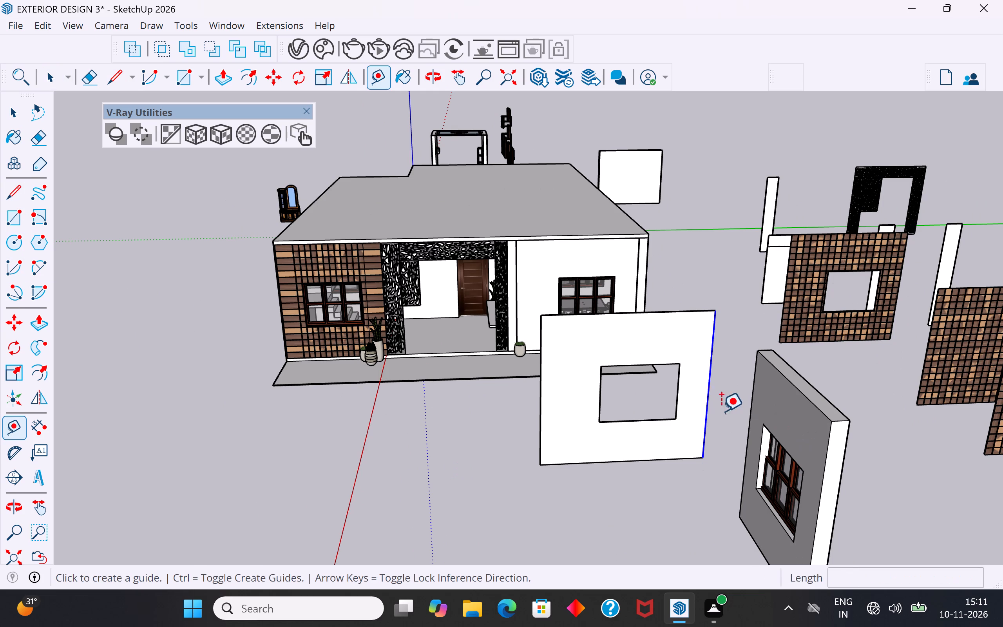
{"action": "left_click", "coordinate": [703, 402]}
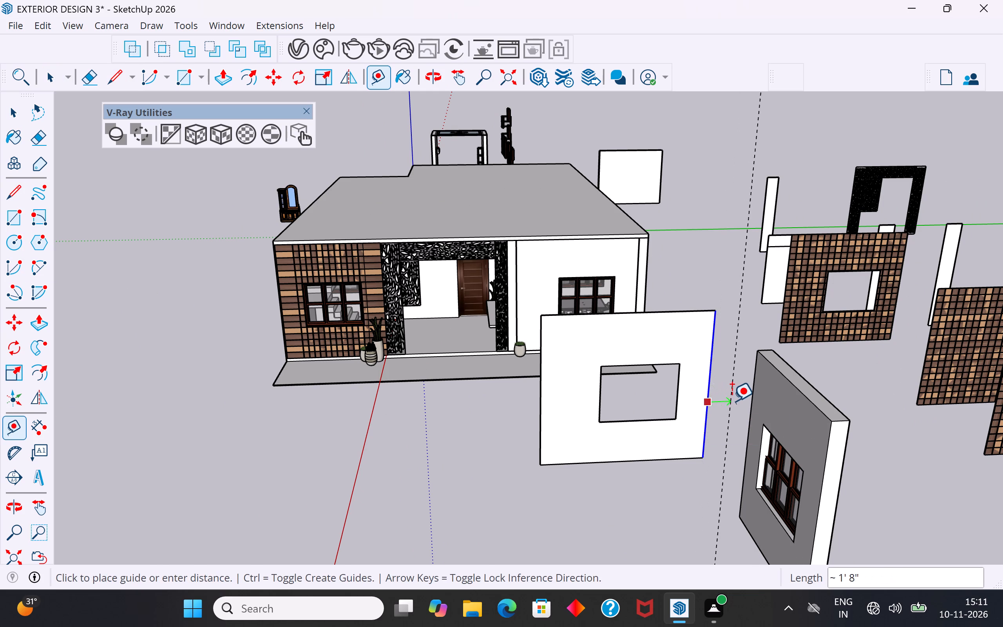
{"action": "middle_click_drag", "start_coordinate": [726, 401], "coordinate": [695, 448]}
{"action": "scroll", "coordinate": [695, 448], "scroll_direction": "up", "scroll_amount": 5}
{"action": "scroll", "coordinate": [702, 436], "scroll_direction": "down", "scroll_amount": 5}
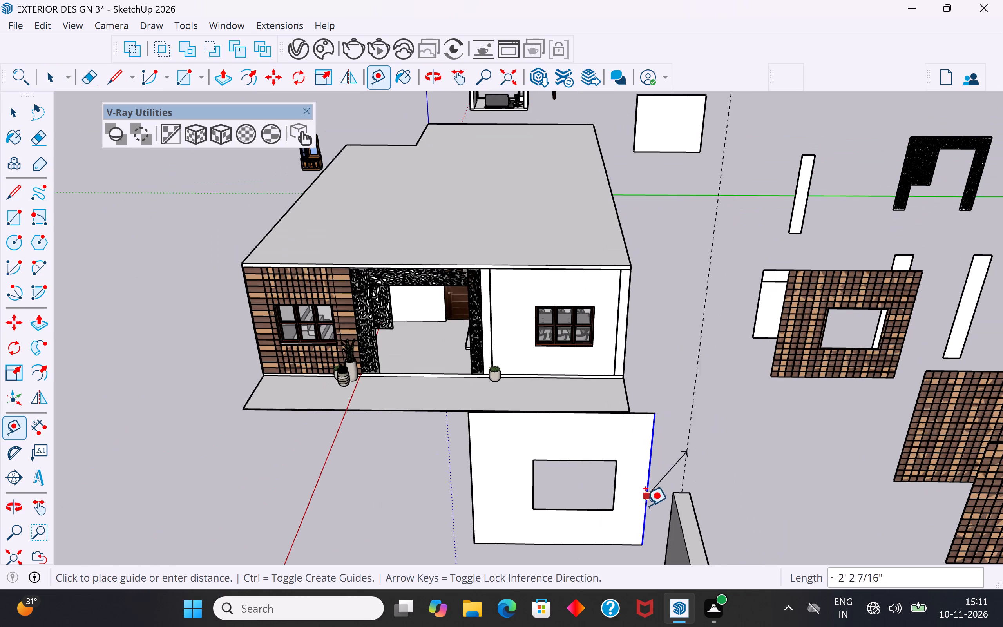
{"action": "middle_click_drag", "start_coordinate": [647, 514], "coordinate": [750, 437]}
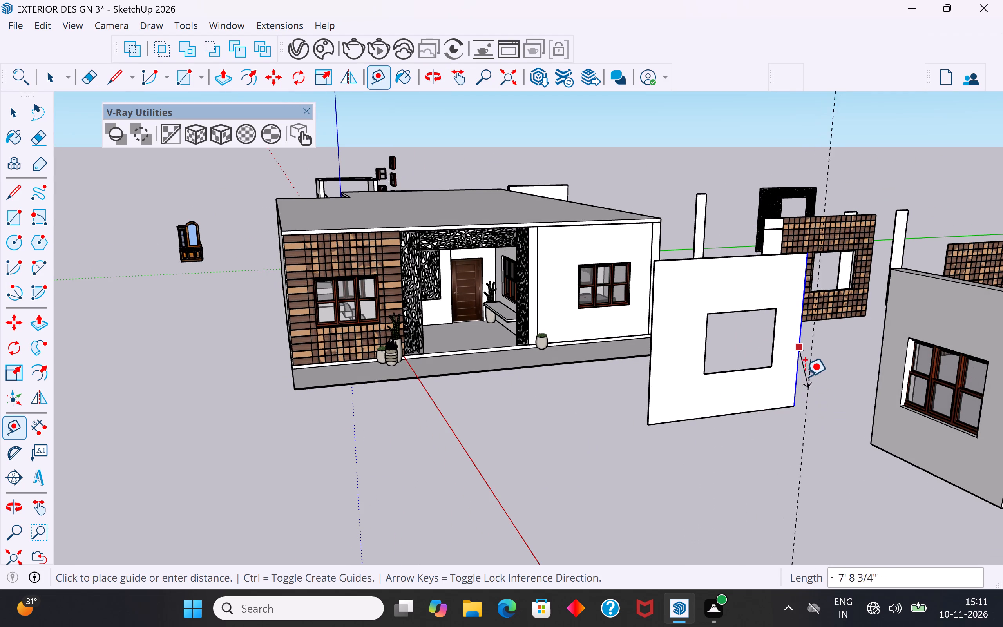
{"action": "scroll", "coordinate": [810, 353], "scroll_direction": "up", "scroll_amount": 6}
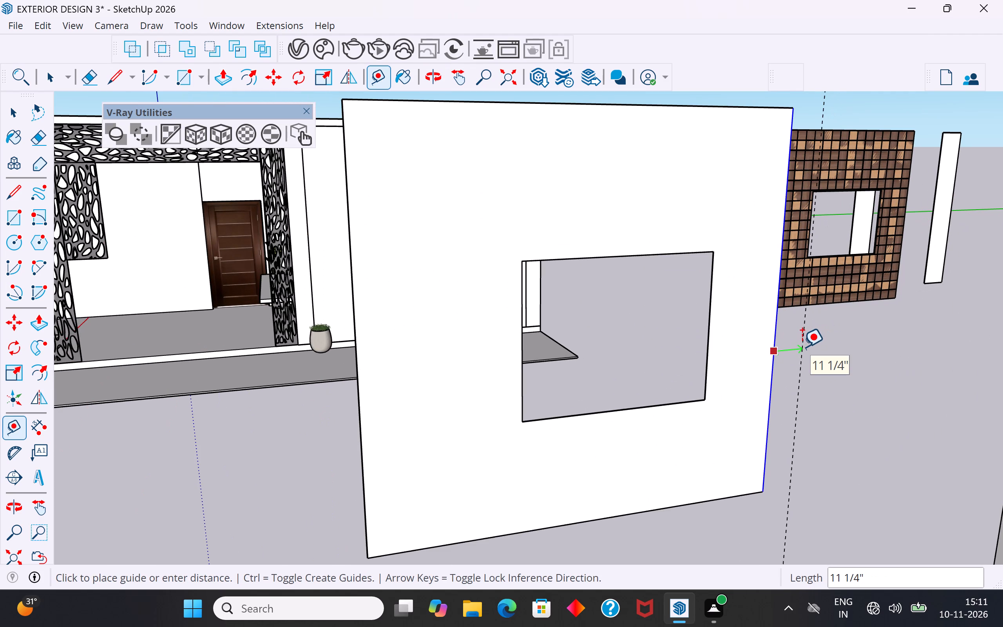
{"action": "type", "text": "10\""}
{"action": "key", "text": "Return"}
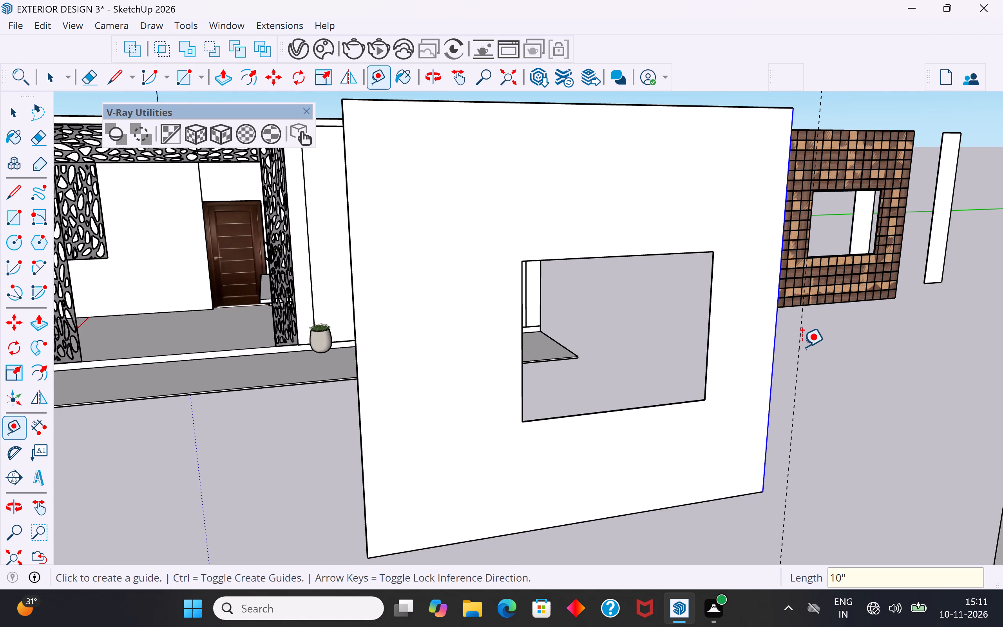
Place a second vertical guide 10" outside the wall face copy's opposite, entrance-side edge.
{"action": "left_click", "coordinate": [353, 350]}
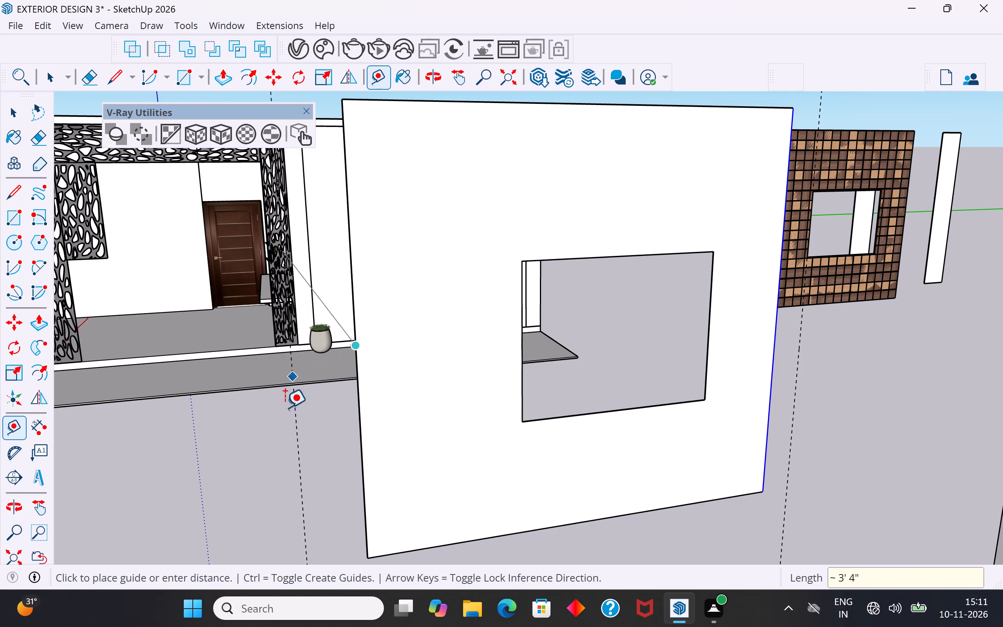
{"action": "scroll", "coordinate": [329, 350], "scroll_direction": "up", "scroll_amount": 5}
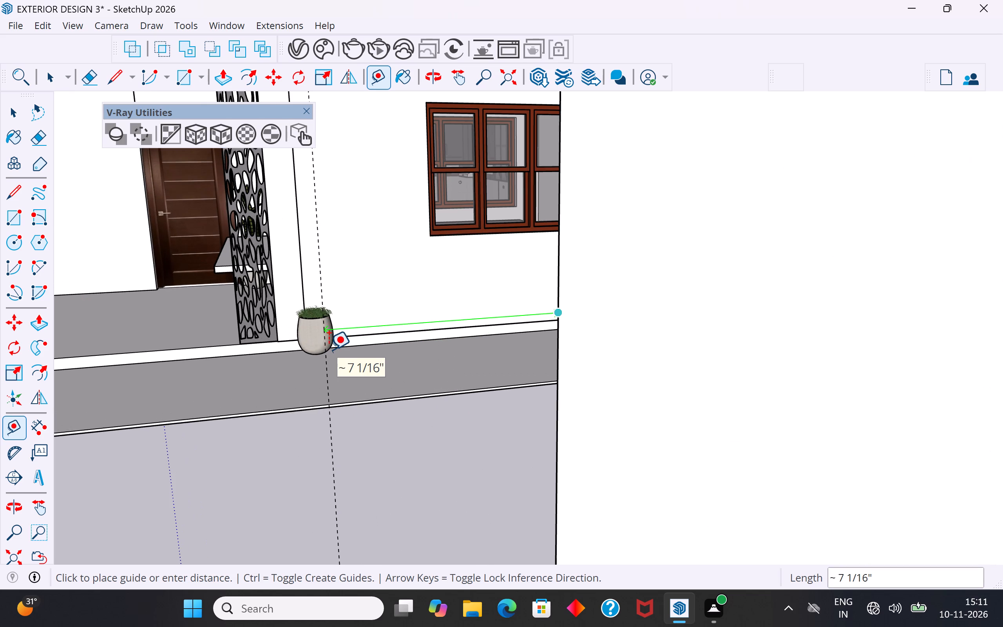
{"action": "type", "text": "10\""}
{"action": "key", "text": "Return"}
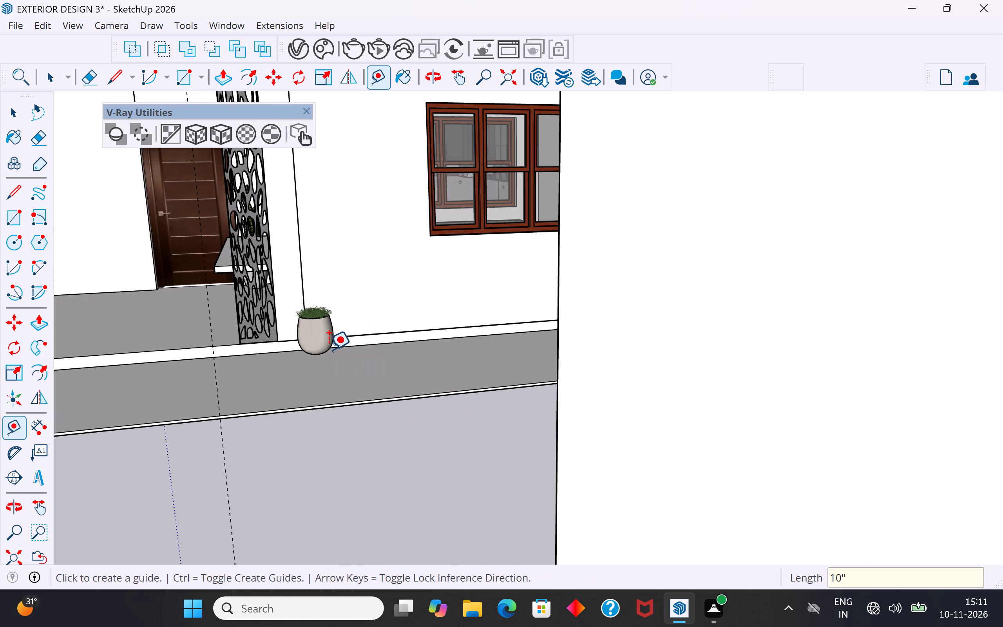
{"action": "scroll", "coordinate": [329, 350], "scroll_direction": "down", "scroll_amount": 11}
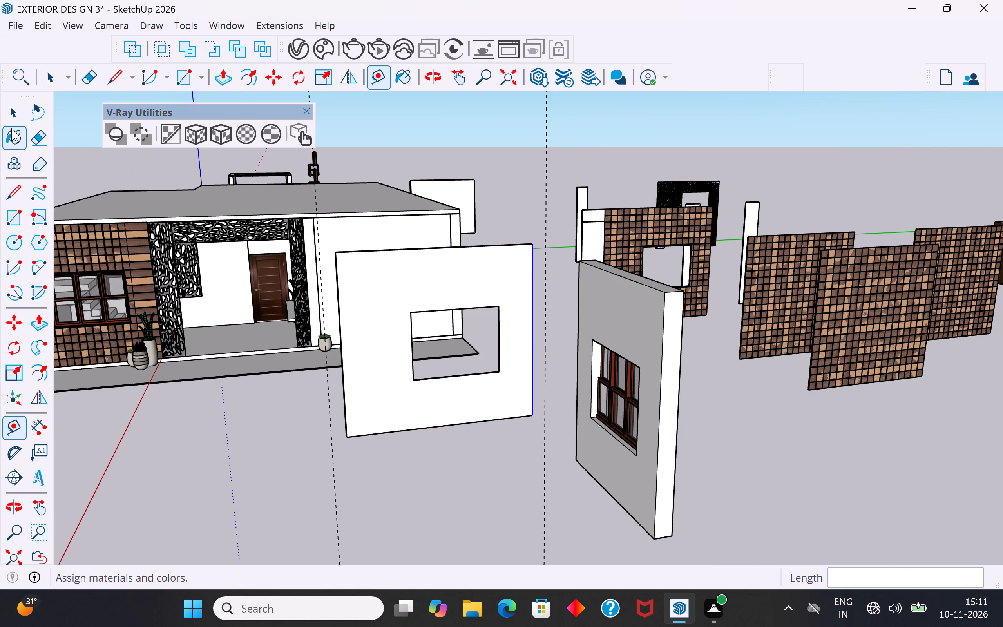
Draw lines out to the entrance-side guide and down along it, closing a 10" strip beside the wall face copy.
{"action": "left_click", "coordinate": [14, 116]}
{"action": "left_click", "coordinate": [134, 392]}
{"action": "left_click", "coordinate": [14, 201]}
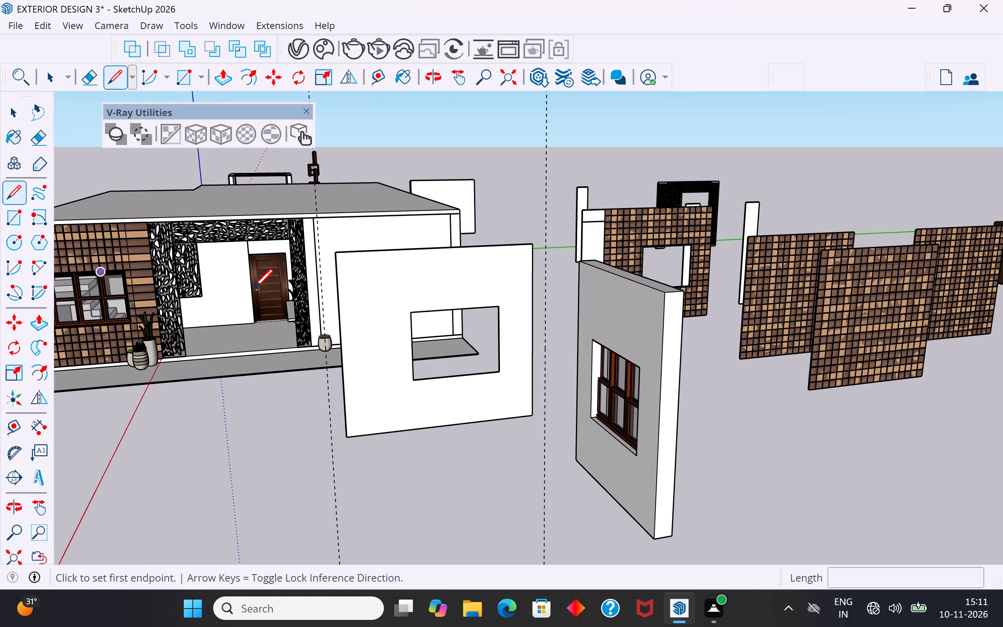
{"action": "left_click", "coordinate": [336, 253]}
{"action": "left_click", "coordinate": [320, 254]}
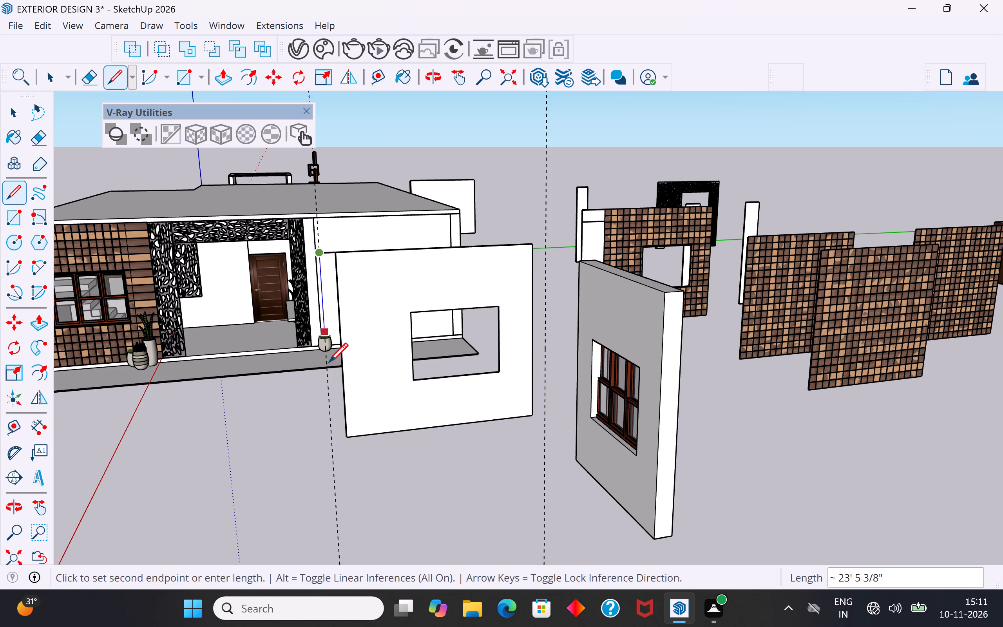
{"action": "left_click", "coordinate": [335, 456]}
{"action": "key", "text": "Escape"}
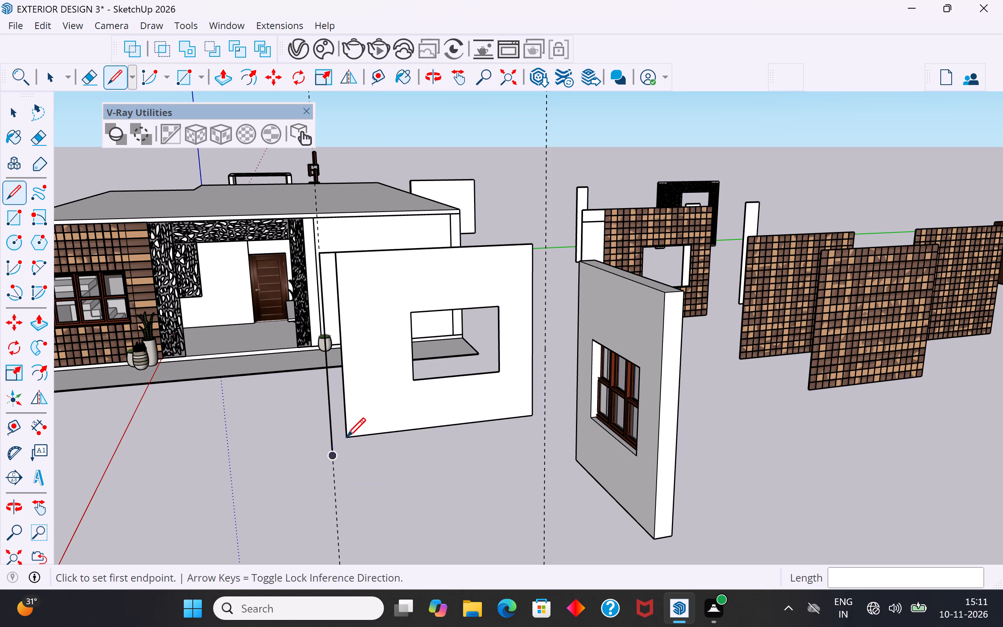
{"action": "left_click_drag", "start_coordinate": [351, 434], "coordinate": [344, 434]}
{"action": "left_click", "coordinate": [334, 437]}
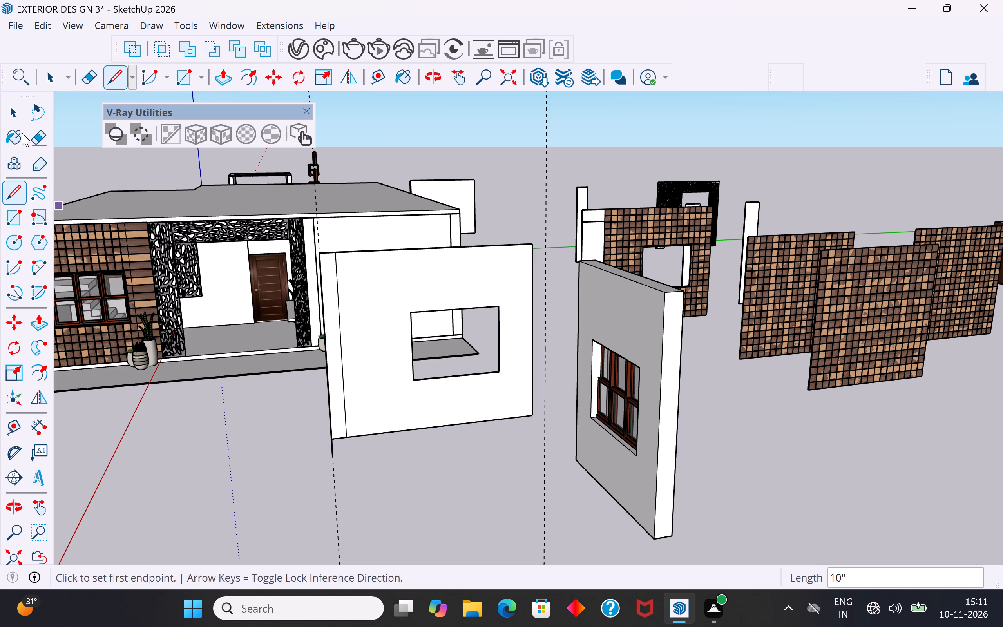
{"action": "left_click", "coordinate": [20, 114]}
Draw lines out to the house-corner side guide and down along it, closing a matching 10" strip beside the wall face copy.
{"action": "left_click", "coordinate": [24, 196]}
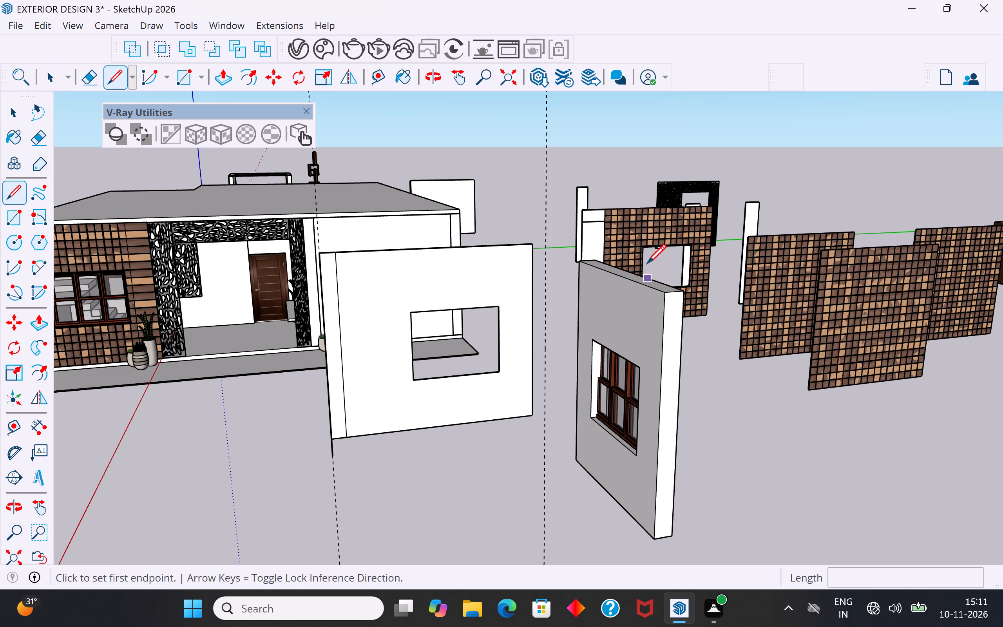
{"action": "left_click", "coordinate": [534, 246]}
{"action": "left_click", "coordinate": [545, 246]}
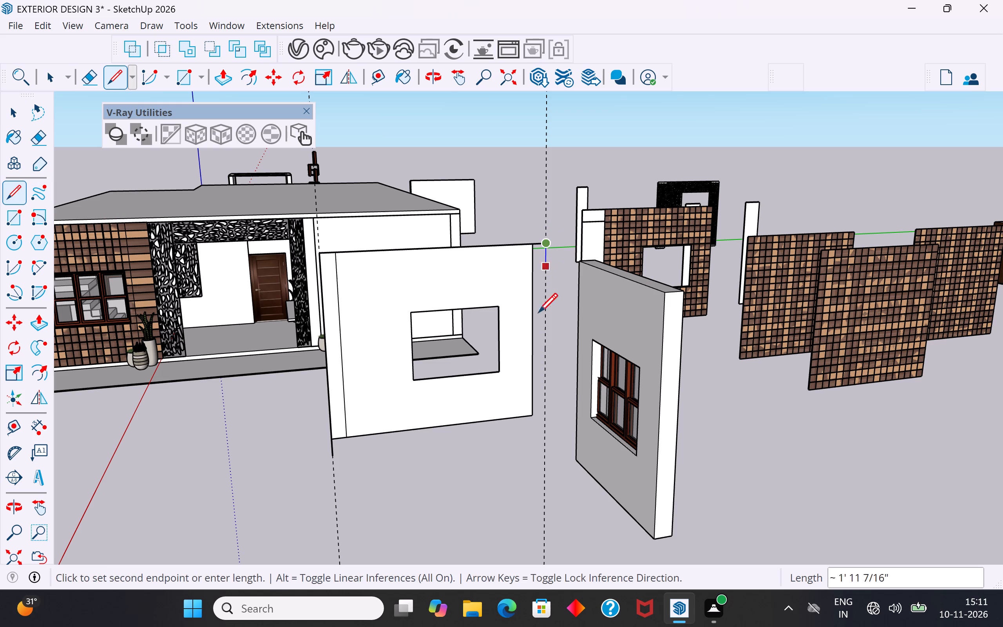
{"action": "left_click", "coordinate": [543, 447]}
{"action": "key", "text": "space"}
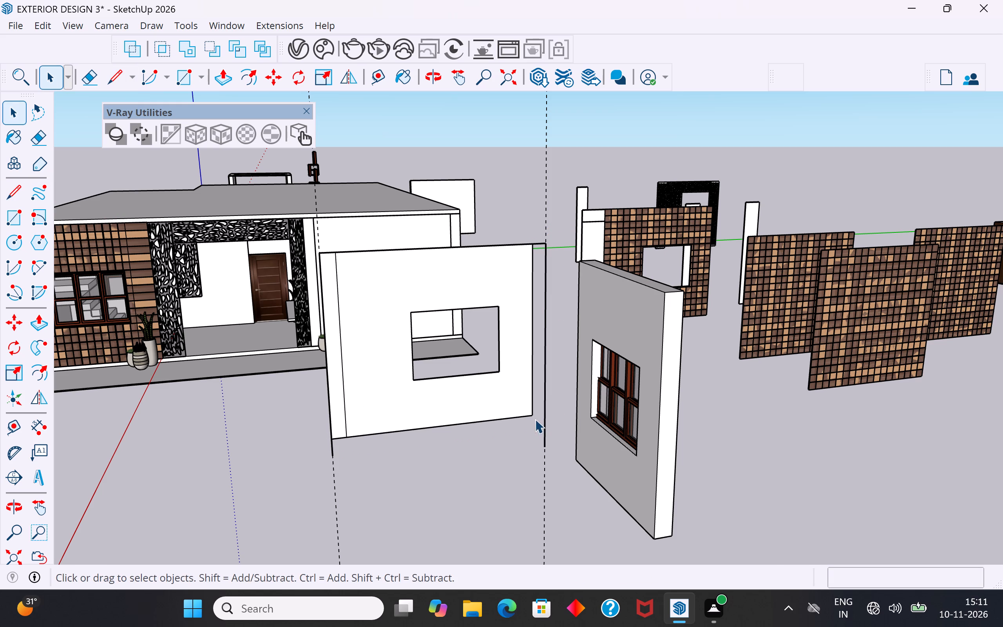
{"action": "key", "text": "space"}
{"action": "left_click", "coordinate": [14, 193]}
{"action": "left_click", "coordinate": [530, 420]}
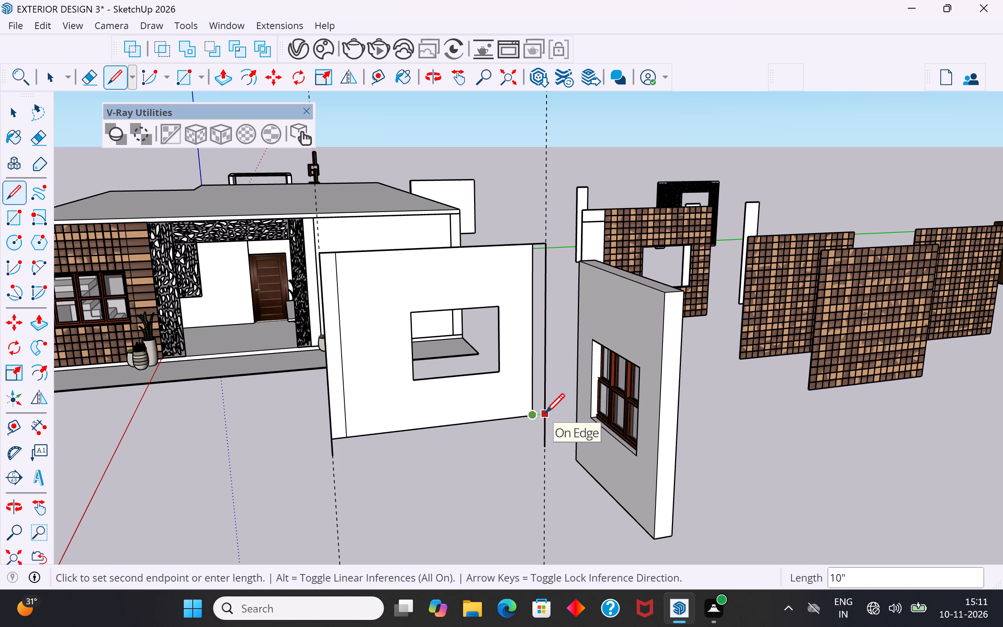
{"action": "left_click", "coordinate": [545, 415]}
{"action": "key", "text": "Escape"}
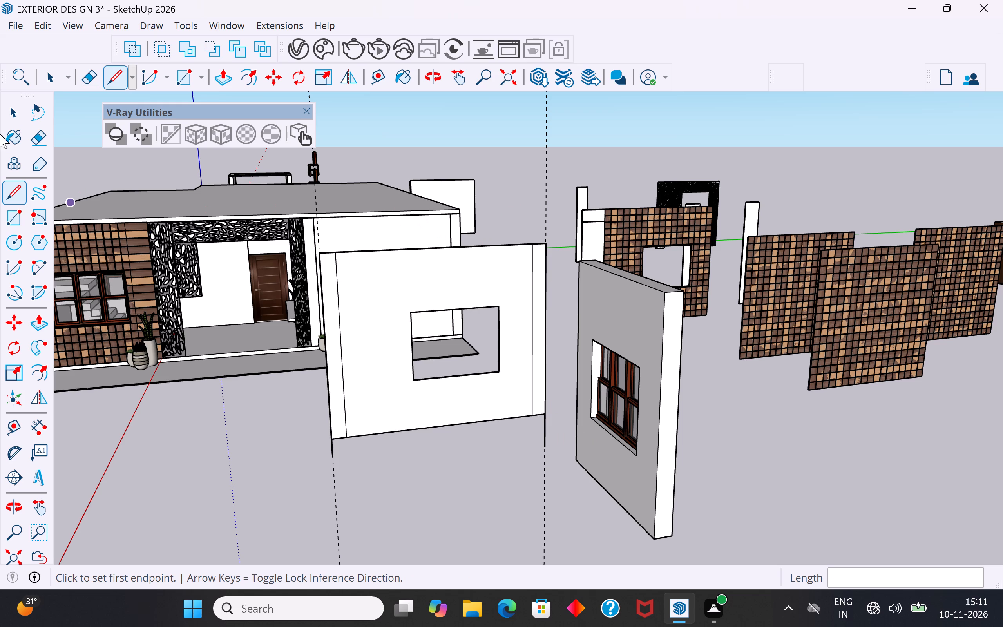
{"action": "left_click", "coordinate": [17, 114]}
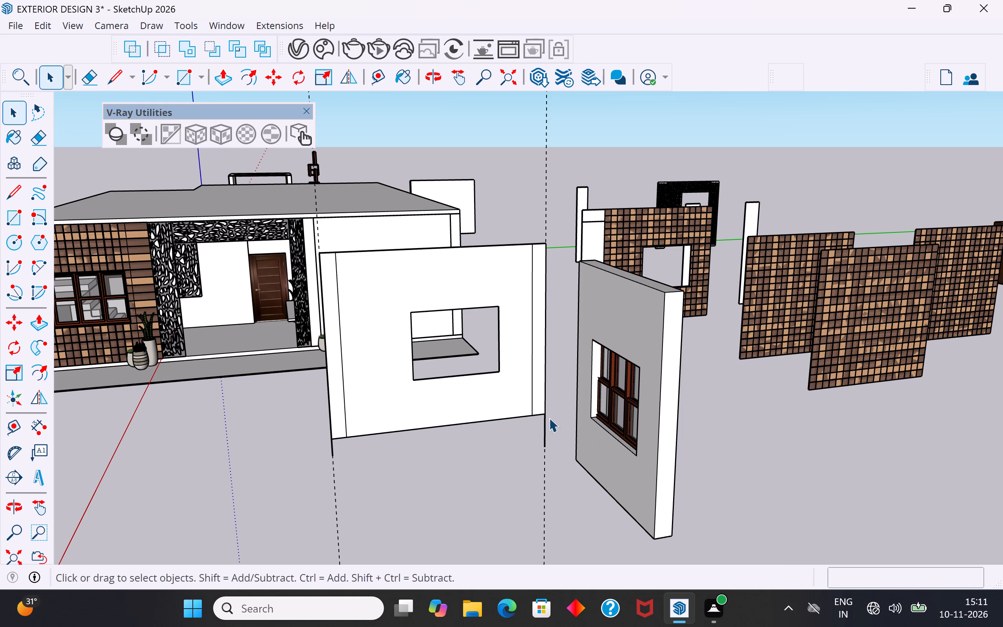
Delete the two inner dividing edges and the line ends overhanging the bottom, merging the strips with the wall face.
{"action": "left_click", "coordinate": [545, 432]}
{"action": "key", "text": "Delete"}
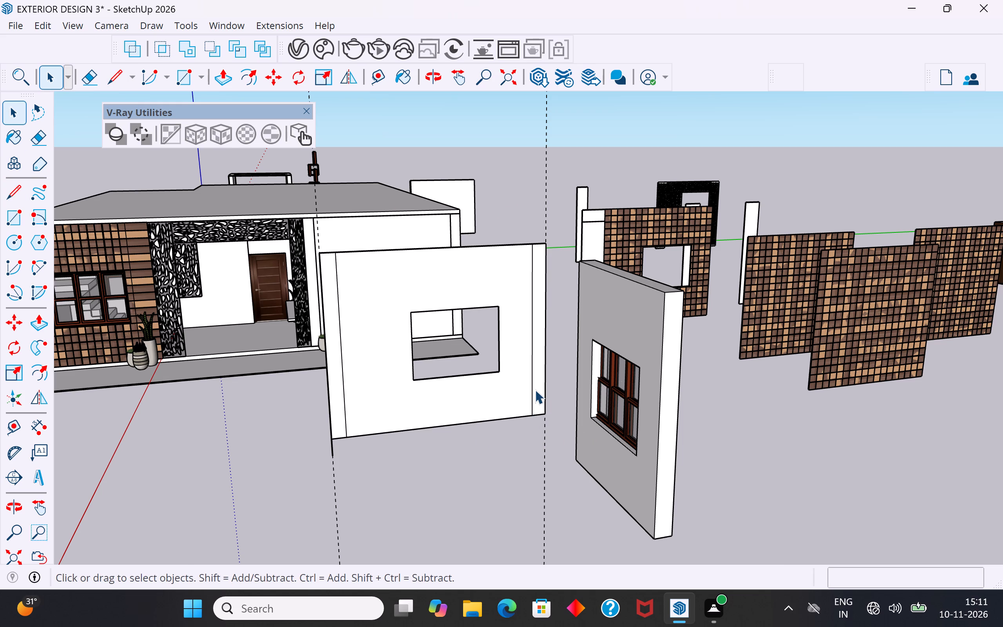
{"action": "left_click", "coordinate": [531, 388]}
{"action": "key", "text": "Delete"}
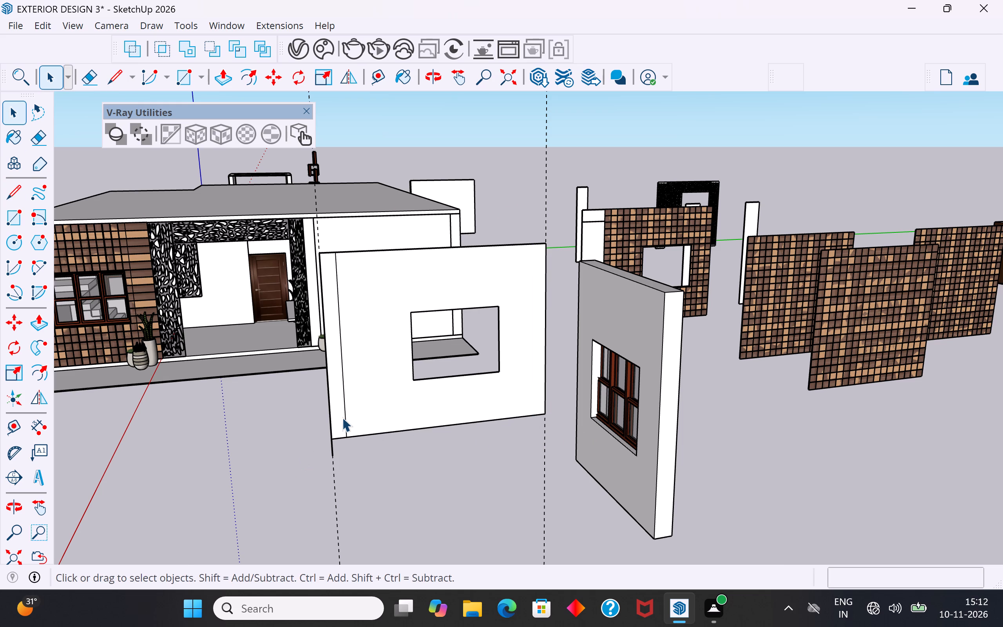
{"action": "left_click", "coordinate": [345, 416]}
{"action": "key", "text": "Delete"}
{"action": "left_click", "coordinate": [332, 452]}
{"action": "key", "text": "Delete"}
Delete both vertical guides beside the widened wall face.
{"action": "left_click_drag", "start_coordinate": [335, 461], "coordinate": [305, 507]}
{"action": "key", "text": "Delete"}
{"action": "left_click_drag", "start_coordinate": [555, 496], "coordinate": [508, 530]}
{"action": "key", "text": "Delete"}
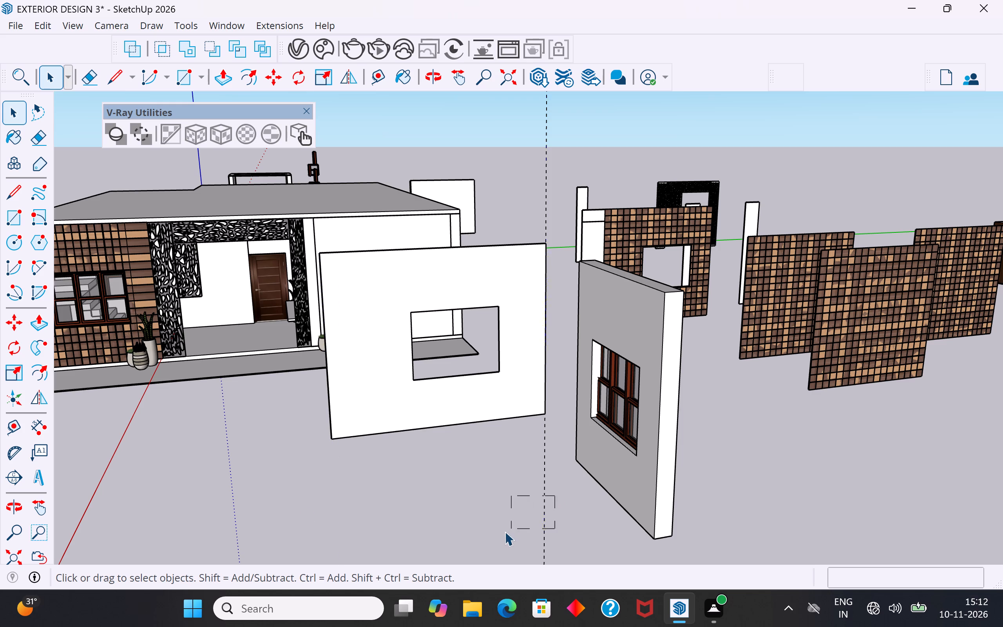
Group the widened wall face together with its outer and window-opening edges.
{"action": "left_click", "coordinate": [512, 399]}
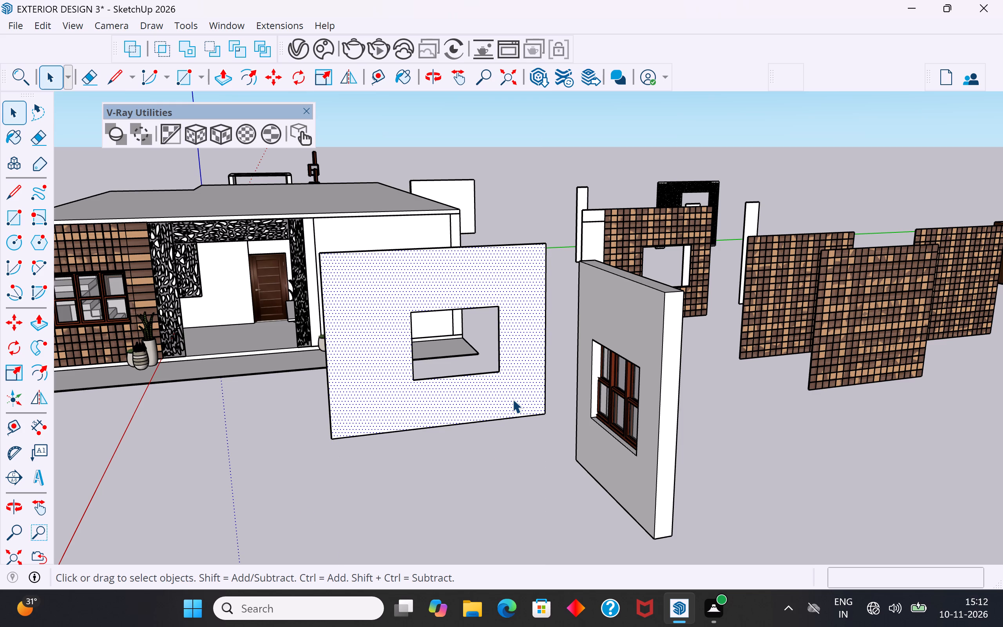
{"action": "double_click", "coordinate": [512, 399]}
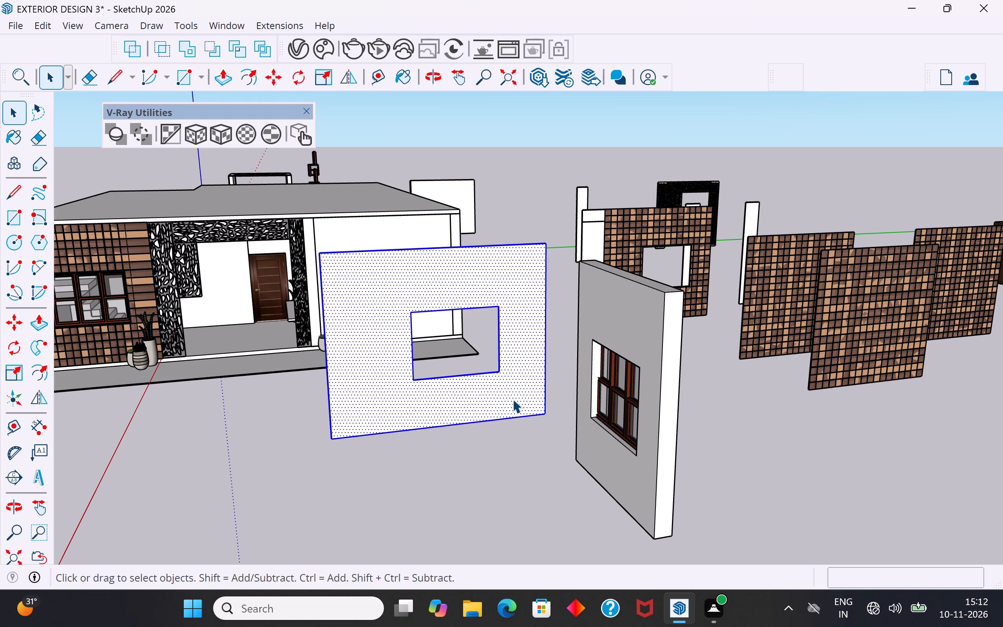
{"action": "right_click", "coordinate": [512, 399]}
{"action": "left_click", "coordinate": [581, 149]}
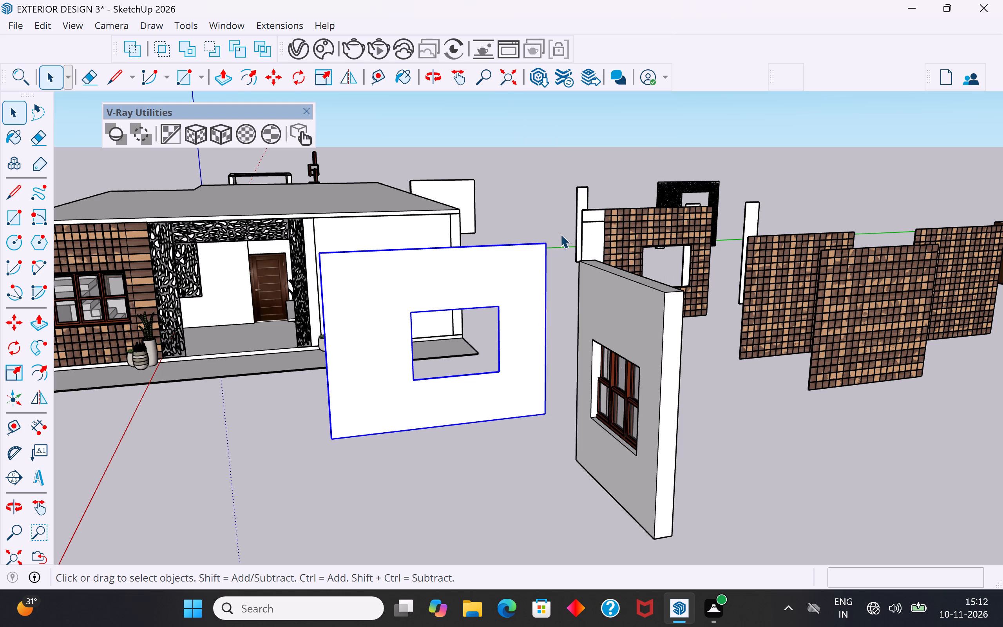
{"action": "left_click", "coordinate": [487, 473]}
Copy a full cladding panel without a window opening onto the widened wall face, aligned with its lower house-corner side corner.
{"action": "scroll", "coordinate": [548, 376], "scroll_direction": "down", "scroll_amount": 4}
{"action": "middle_click_drag", "start_coordinate": [760, 403], "coordinate": [676, 437]}
{"action": "left_click", "coordinate": [706, 425]}
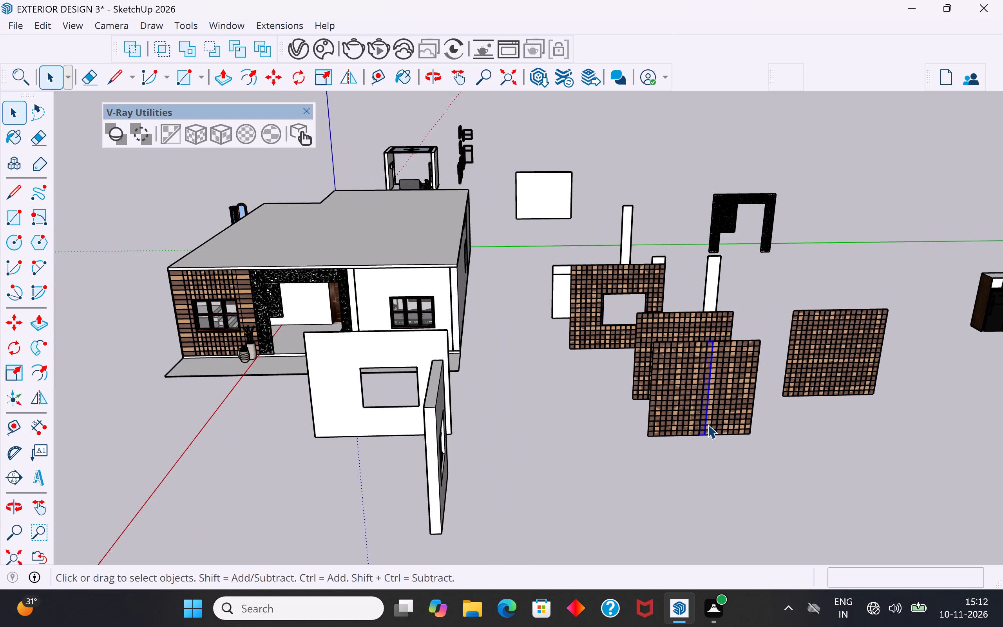
{"action": "scroll", "coordinate": [742, 441], "scroll_direction": "up", "scroll_amount": 2}
{"action": "middle_click_drag", "start_coordinate": [774, 359], "coordinate": [783, 435]}
{"action": "scroll", "coordinate": [742, 394], "scroll_direction": "down", "scroll_amount": 3}
{"action": "middle_click_drag", "start_coordinate": [743, 394], "coordinate": [751, 496]}
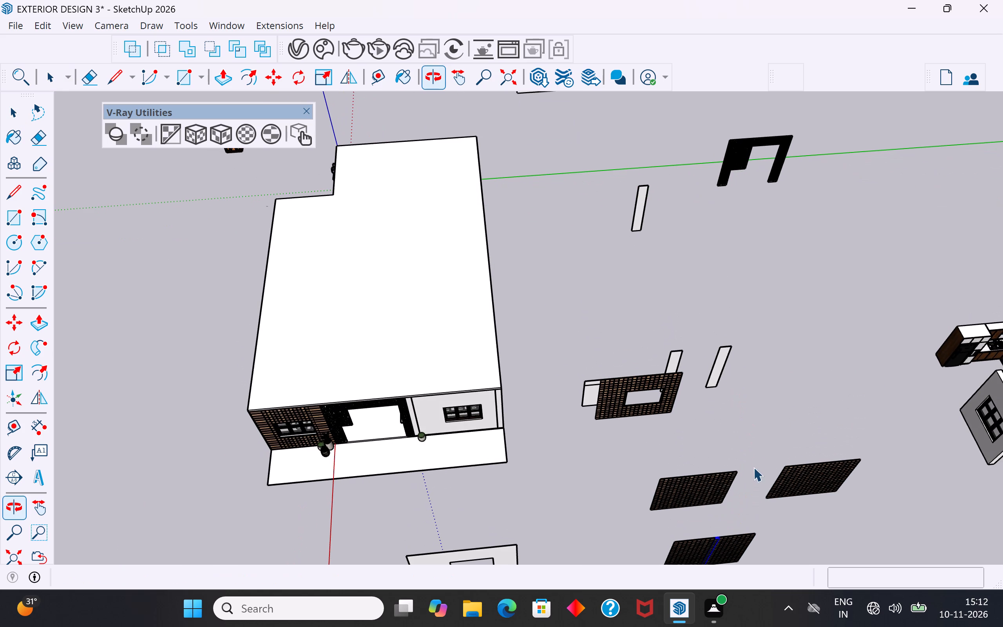
{"action": "left_click_drag", "start_coordinate": [757, 457], "coordinate": [607, 523]}
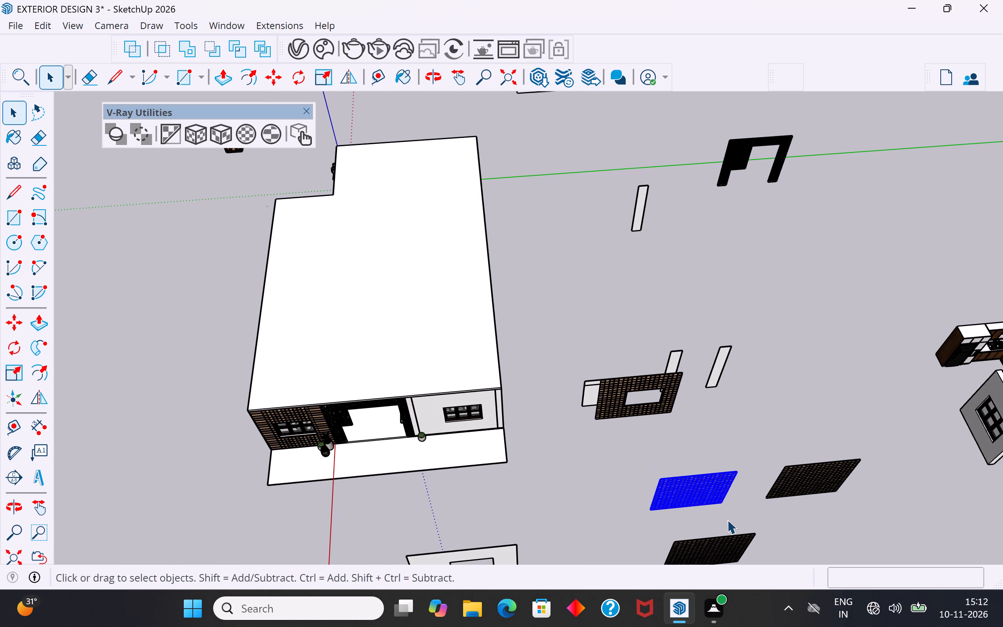
{"action": "key", "text": "m"}
{"action": "left_click", "coordinate": [728, 506], "text": "ctrl"}
{"action": "scroll", "coordinate": [723, 363], "scroll_direction": "down", "scroll_amount": 8}
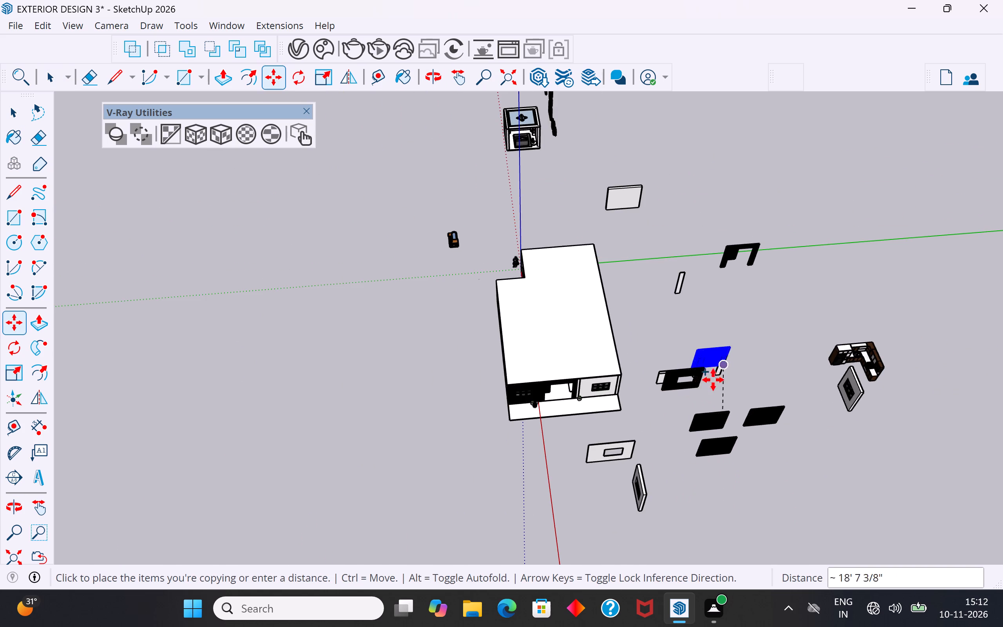
{"action": "scroll", "coordinate": [616, 486], "scroll_direction": "up", "scroll_amount": 13}
{"action": "middle_click_drag", "start_coordinate": [639, 453], "coordinate": [677, 262]}
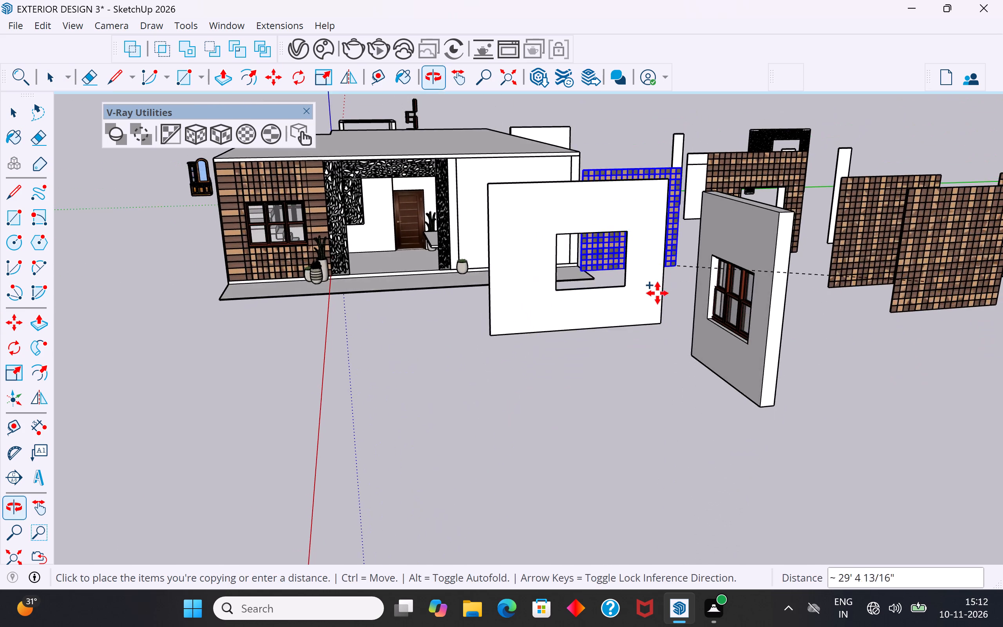
{"action": "scroll", "coordinate": [653, 301], "scroll_direction": "up", "scroll_amount": 9}
{"action": "left_click", "coordinate": [670, 355]}
{"action": "scroll", "coordinate": [681, 426], "scroll_direction": "down", "scroll_amount": 2}
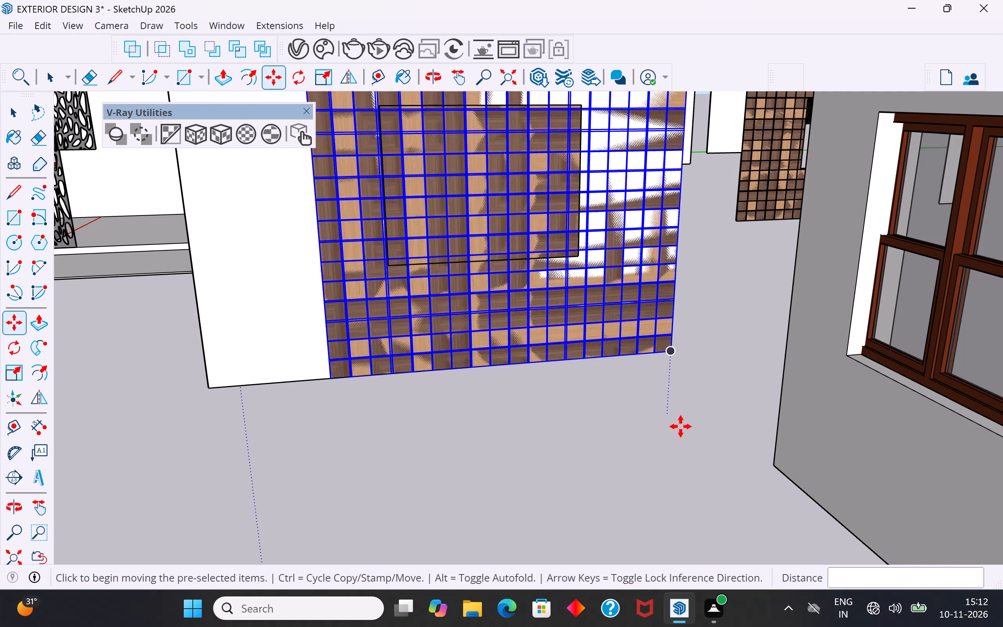
Scale the copied cladding panel's width along the green axis out to the wall face's entrance-side edge.
{"action": "scroll", "coordinate": [681, 426], "scroll_direction": "down", "scroll_amount": 8}
{"action": "key", "text": "s"}
{"action": "scroll", "coordinate": [536, 321], "scroll_direction": "up", "scroll_amount": 5}
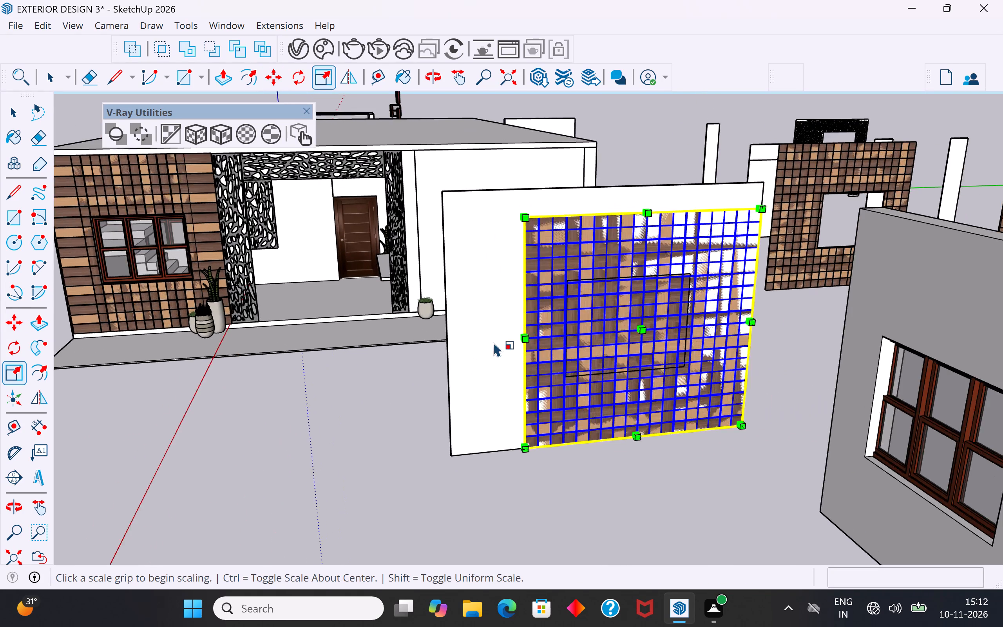
{"action": "scroll", "coordinate": [493, 342], "scroll_direction": "up", "scroll_amount": 3}
{"action": "middle_click_drag", "start_coordinate": [610, 365], "coordinate": [701, 365]}
{"action": "scroll", "coordinate": [698, 331], "scroll_direction": "up", "scroll_amount": 9}
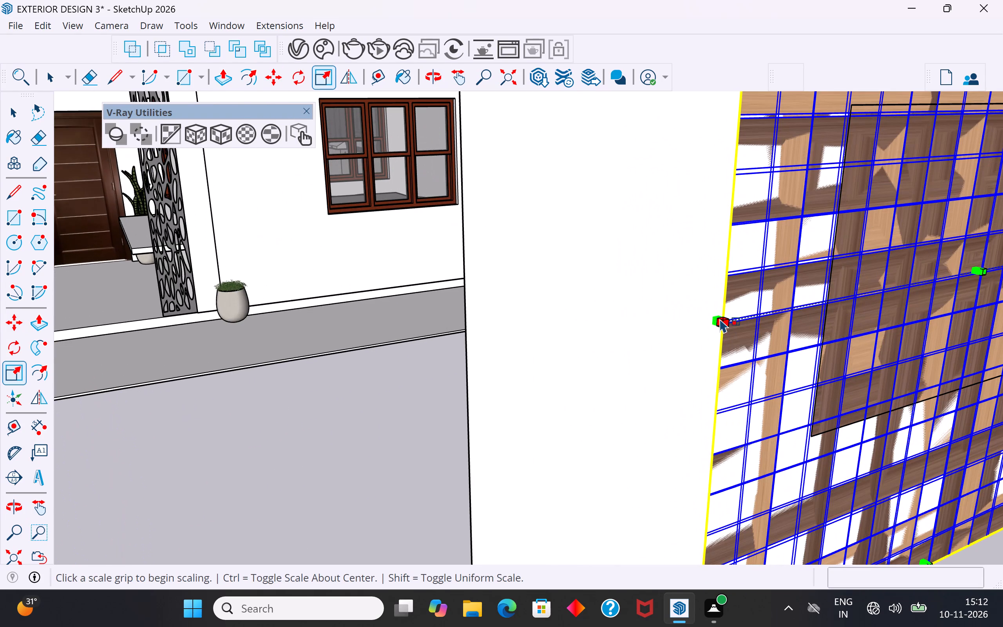
{"action": "scroll", "coordinate": [714, 318], "scroll_direction": "up", "scroll_amount": 9}
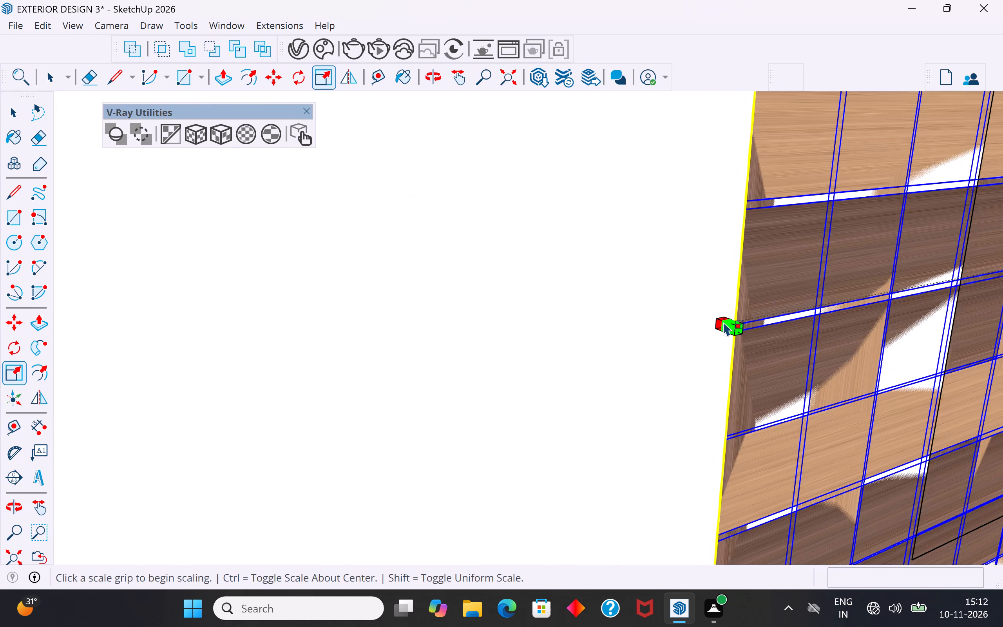
{"action": "left_click", "coordinate": [731, 323]}
{"action": "scroll", "coordinate": [733, 316], "scroll_direction": "down", "scroll_amount": 10}
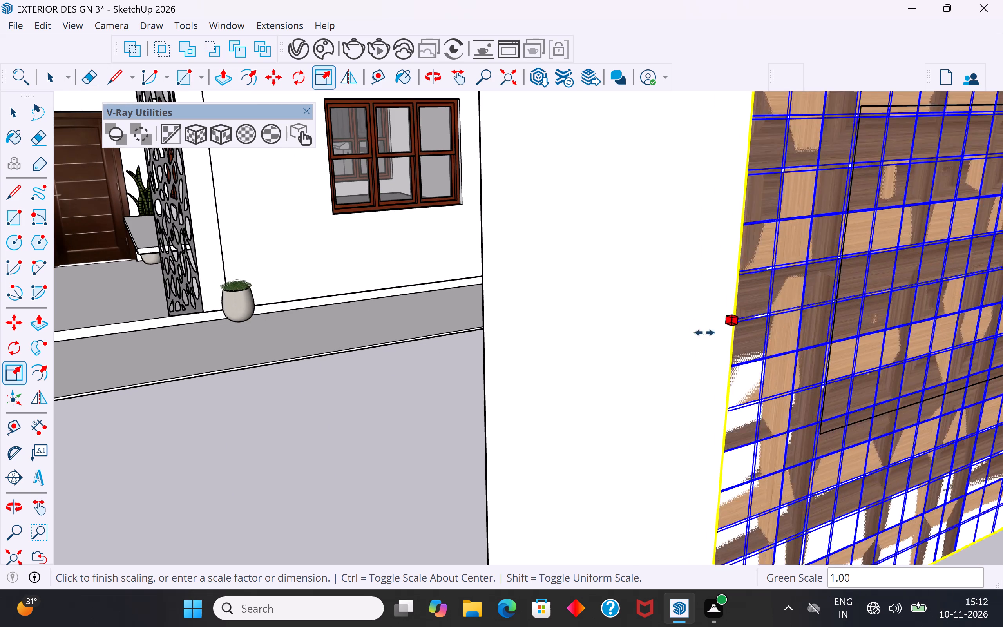
{"action": "left_click", "coordinate": [487, 391]}
Scale the cladding panel's height along the blue axis by about 1.11 to the wall face's top edge.
{"action": "scroll", "coordinate": [626, 417], "scroll_direction": "down", "scroll_amount": 6}
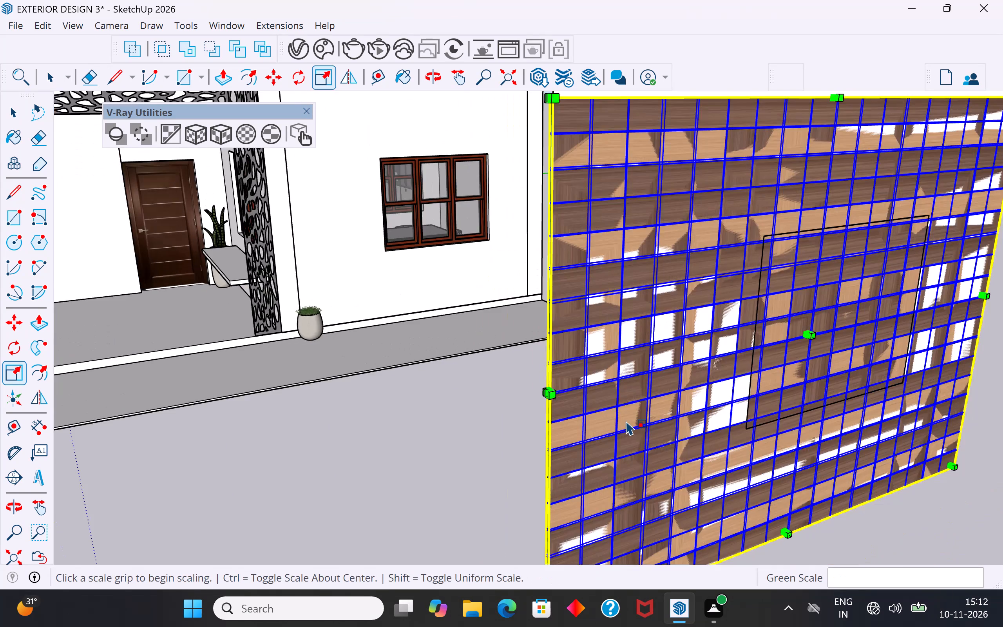
{"action": "scroll", "coordinate": [626, 421], "scroll_direction": "down", "scroll_amount": 7}
{"action": "scroll", "coordinate": [753, 236], "scroll_direction": "up", "scroll_amount": 10}
{"action": "middle_click_drag", "start_coordinate": [719, 251], "coordinate": [754, 292]}
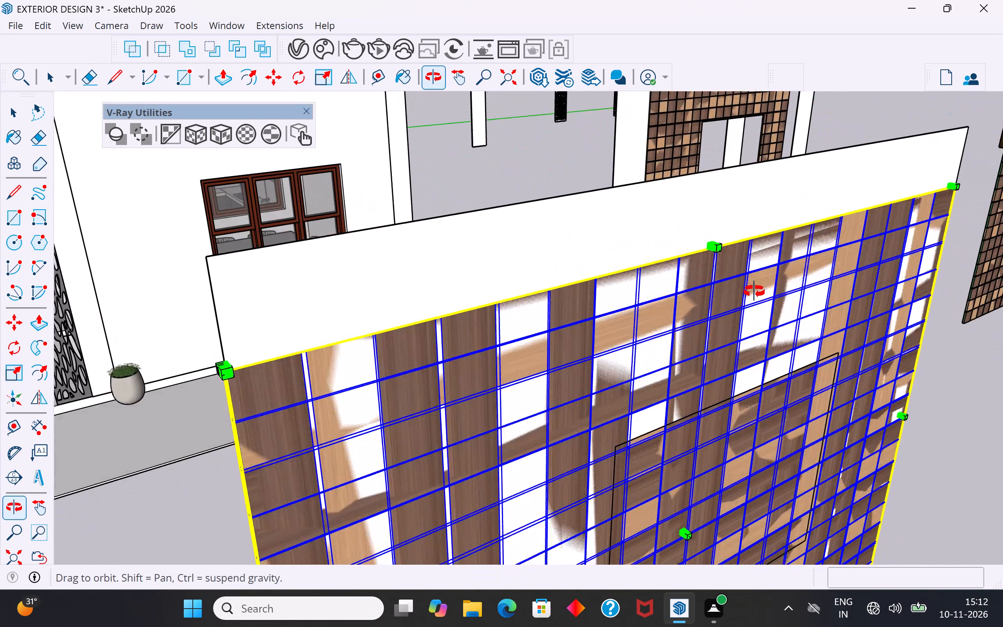
{"action": "middle_click_drag", "start_coordinate": [754, 292], "coordinate": [754, 292]}
{"action": "scroll", "coordinate": [720, 234], "scroll_direction": "up", "scroll_amount": 10}
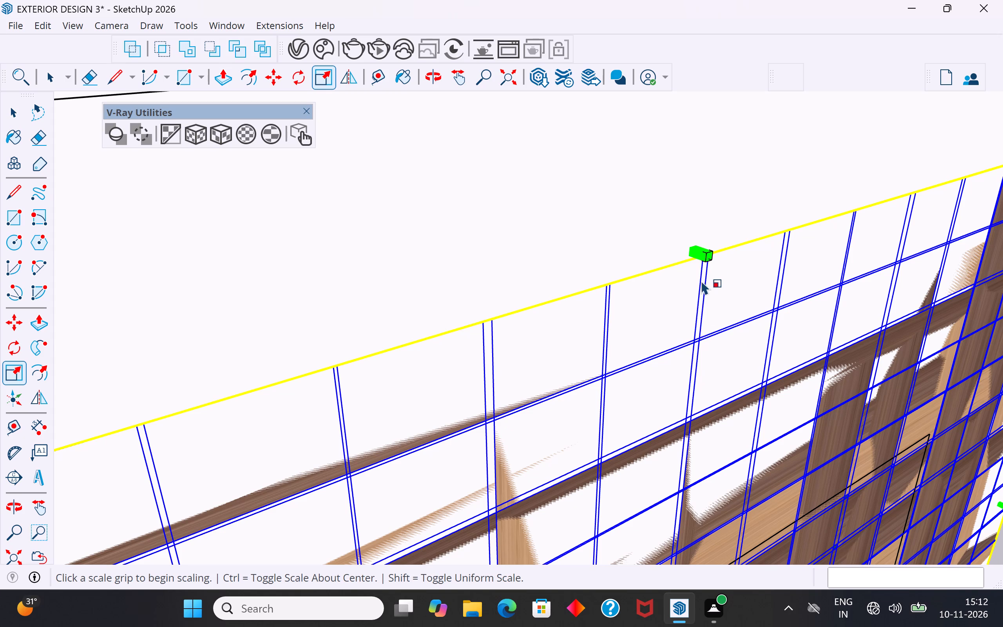
{"action": "scroll", "coordinate": [684, 294], "scroll_direction": "down", "scroll_amount": 9}
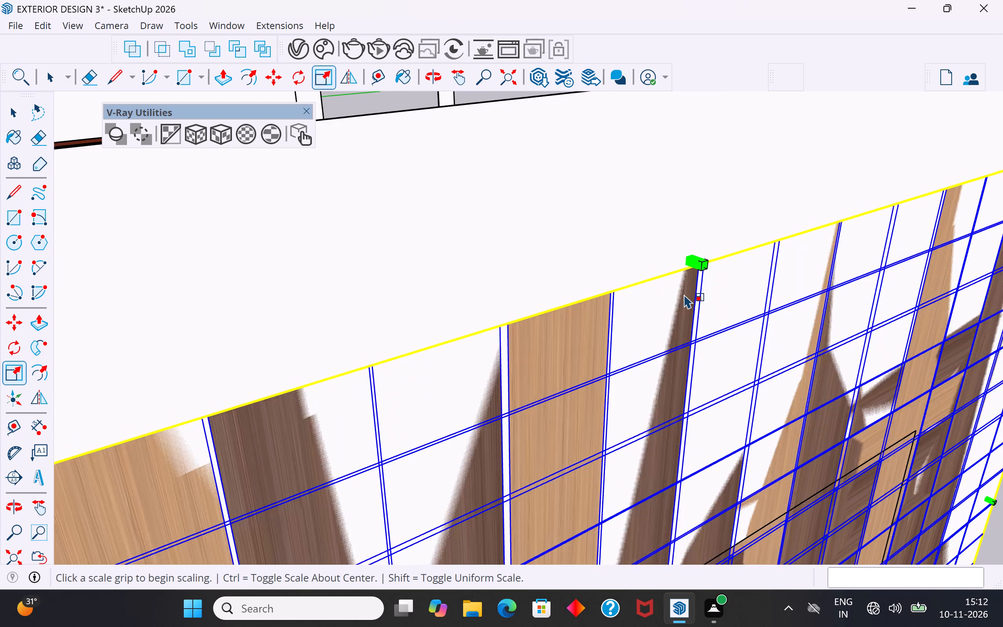
{"action": "scroll", "coordinate": [684, 294], "scroll_direction": "down", "scroll_amount": 1}
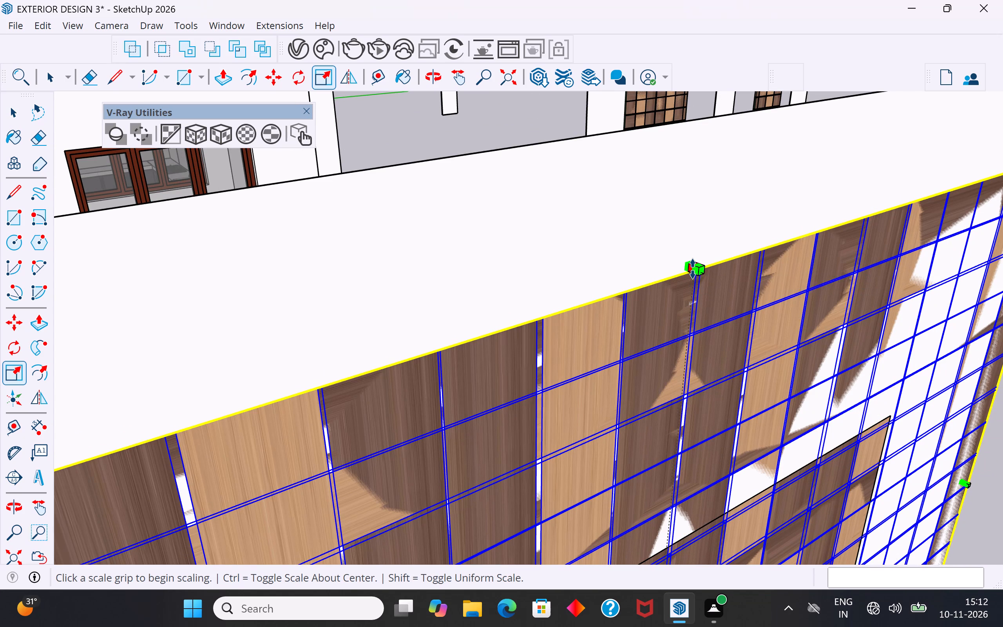
{"action": "left_click", "coordinate": [693, 269]}
{"action": "left_click", "coordinate": [704, 123]}
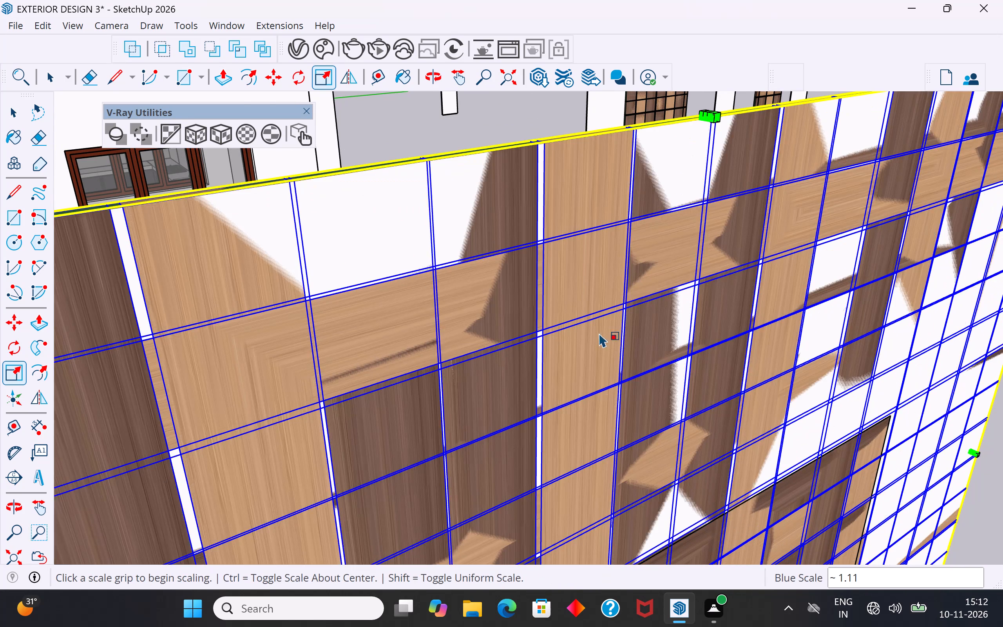
{"action": "scroll", "coordinate": [599, 333], "scroll_direction": "down", "scroll_amount": 19}
{"action": "middle_click_drag", "start_coordinate": [724, 385], "coordinate": [670, 323]}
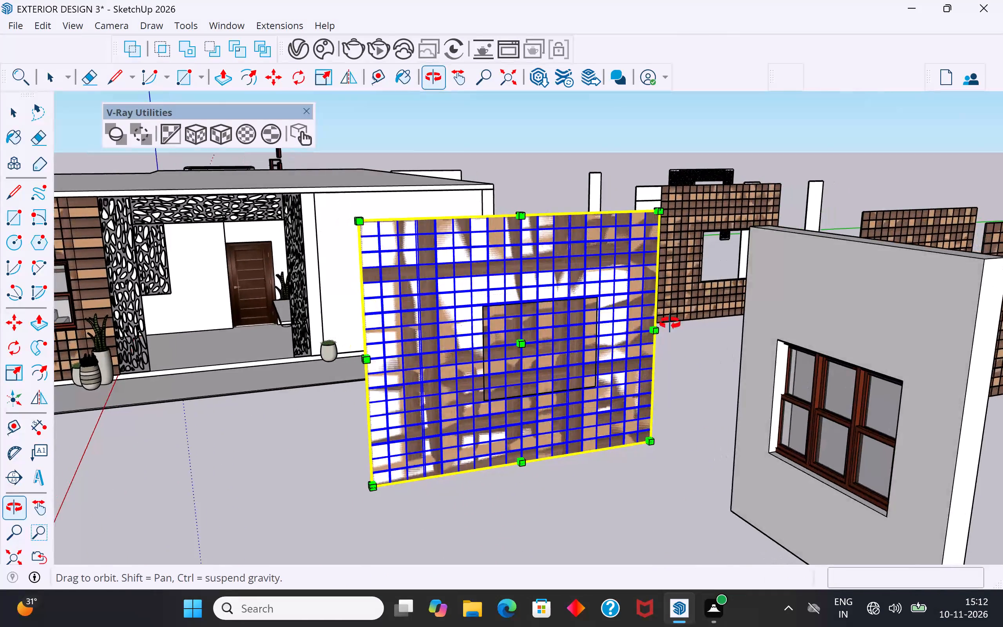
{"action": "middle_click_drag", "start_coordinate": [670, 323], "coordinate": [721, 328]}
{"action": "left_click", "coordinate": [22, 112]}
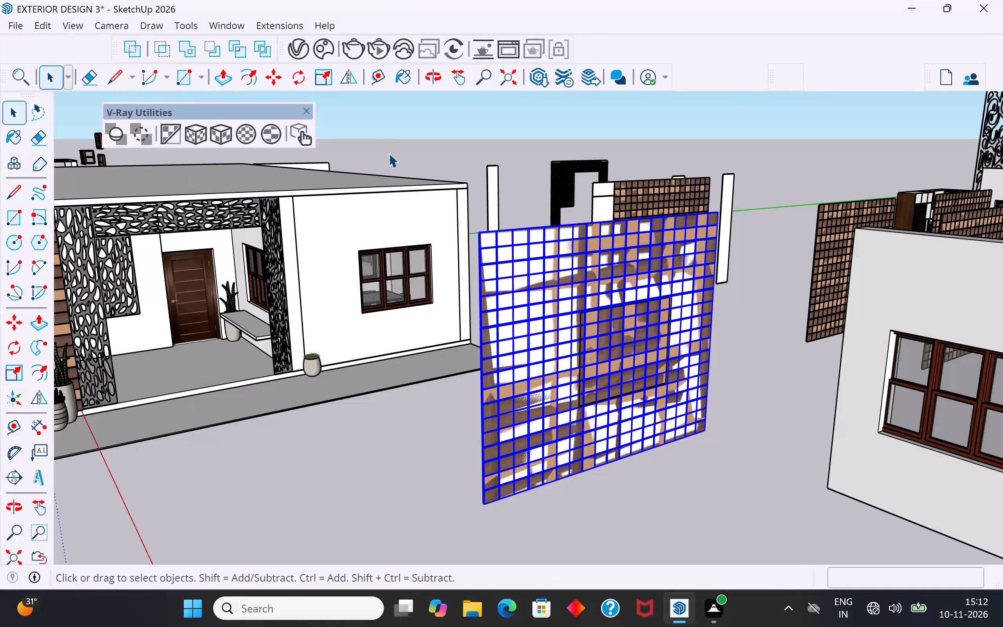
{"action": "left_click", "coordinate": [393, 149]}
Copy the resized cladding panel a short distance outward along the red axis, in front of the wall face.
{"action": "scroll", "coordinate": [656, 160], "scroll_direction": "down", "scroll_amount": 9}
{"action": "middle_click_drag", "start_coordinate": [668, 243], "coordinate": [759, 362]}
{"action": "scroll", "coordinate": [670, 204], "scroll_direction": "up", "scroll_amount": 14}
{"action": "left_click", "coordinate": [675, 246]}
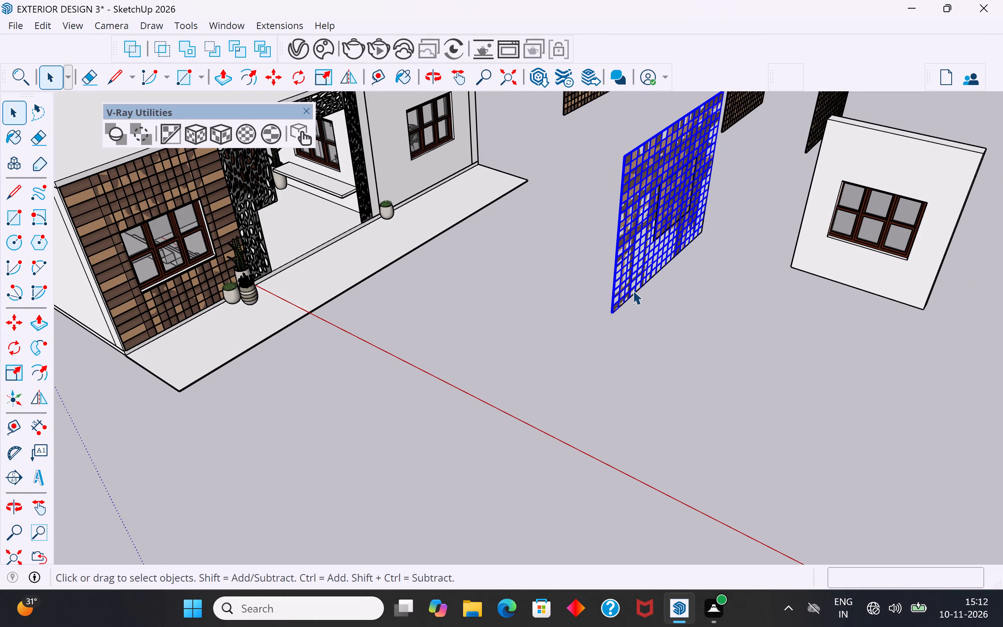
{"action": "key", "text": "m"}
{"action": "left_click", "coordinate": [619, 316], "text": "ctrl"}
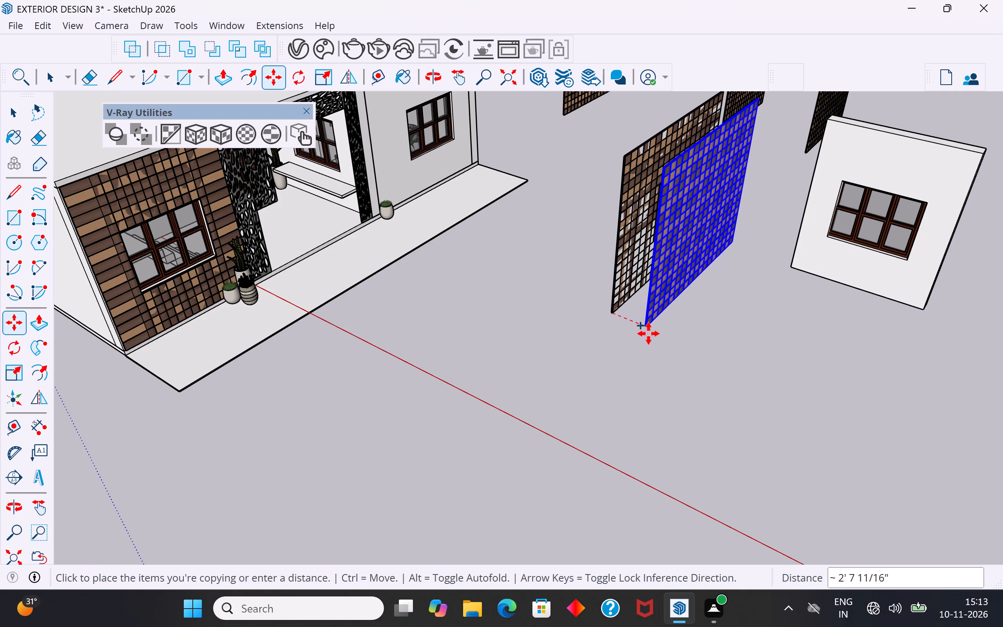
{"action": "left_click", "coordinate": [653, 337]}
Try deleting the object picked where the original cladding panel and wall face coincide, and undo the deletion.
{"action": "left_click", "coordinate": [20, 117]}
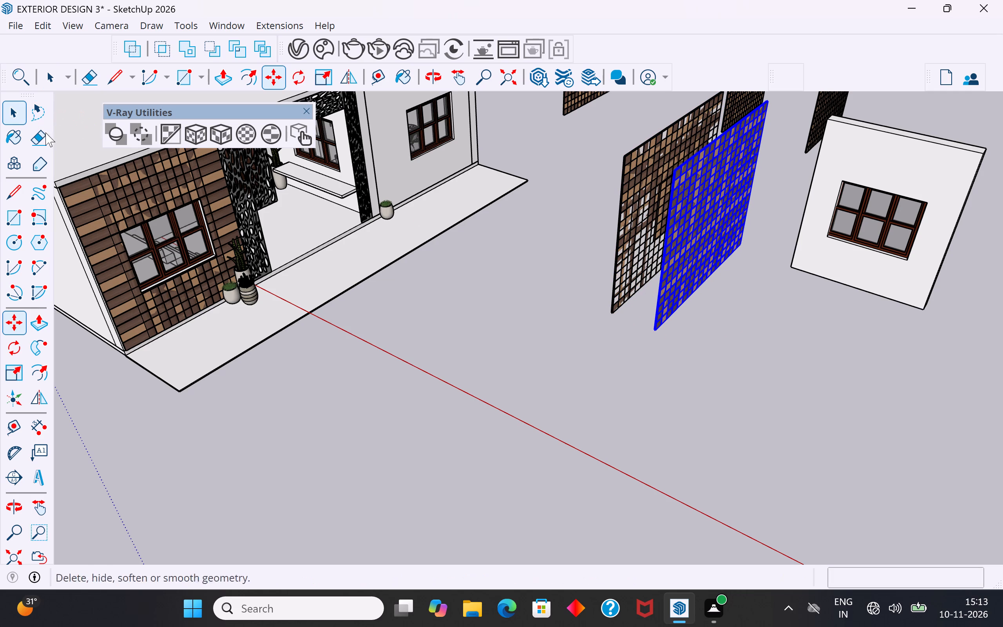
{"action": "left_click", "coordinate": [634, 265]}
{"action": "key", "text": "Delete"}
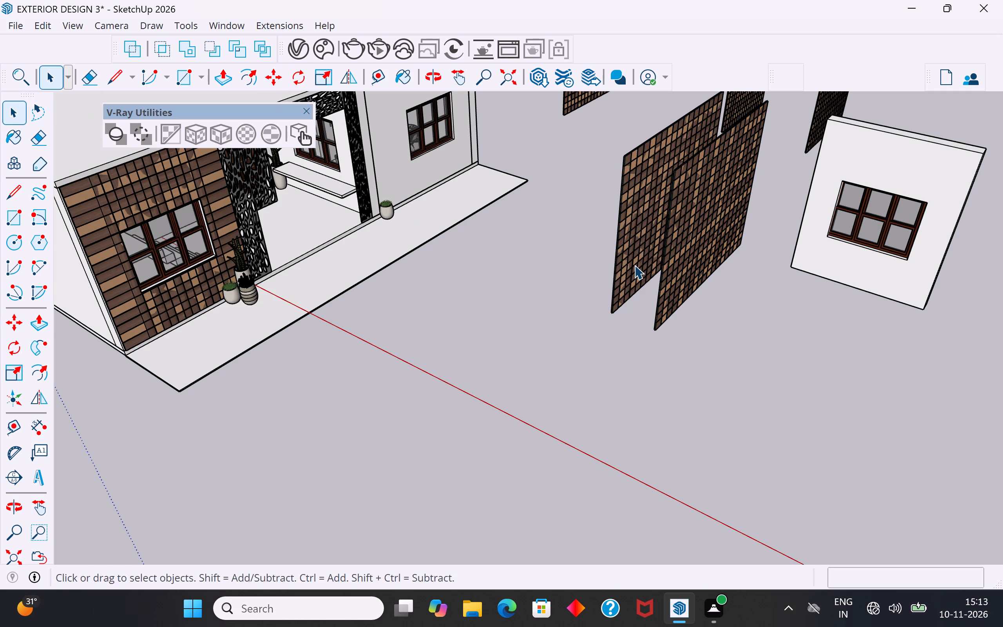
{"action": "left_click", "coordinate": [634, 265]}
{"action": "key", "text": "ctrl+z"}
Move the original resized cladding panel off the wall face, about 20' outward along the red axis.
{"action": "left_click", "coordinate": [627, 278]}
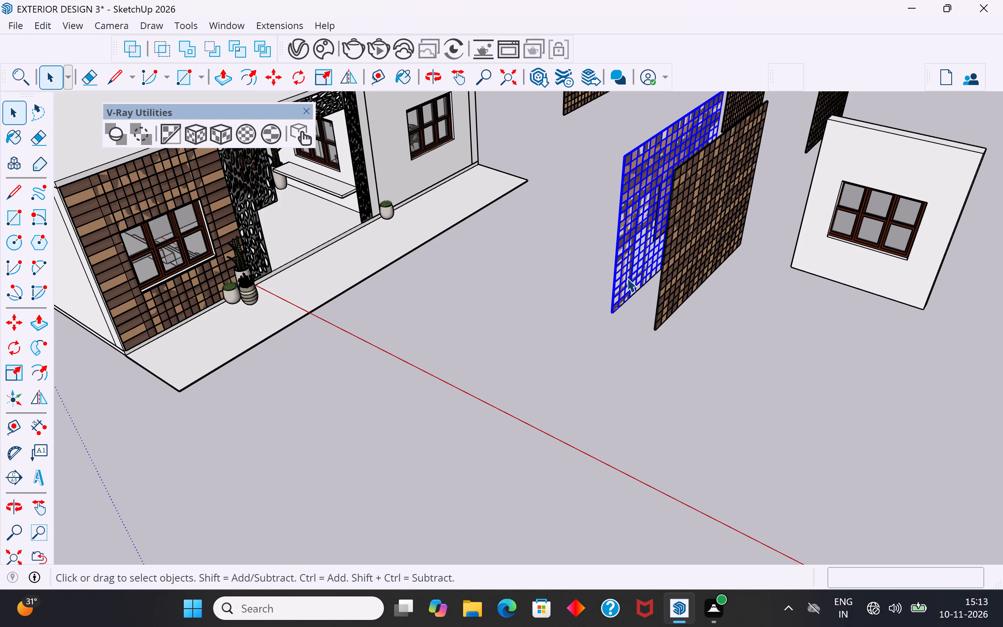
{"action": "key", "text": "m"}
{"action": "left_click", "coordinate": [618, 311]}
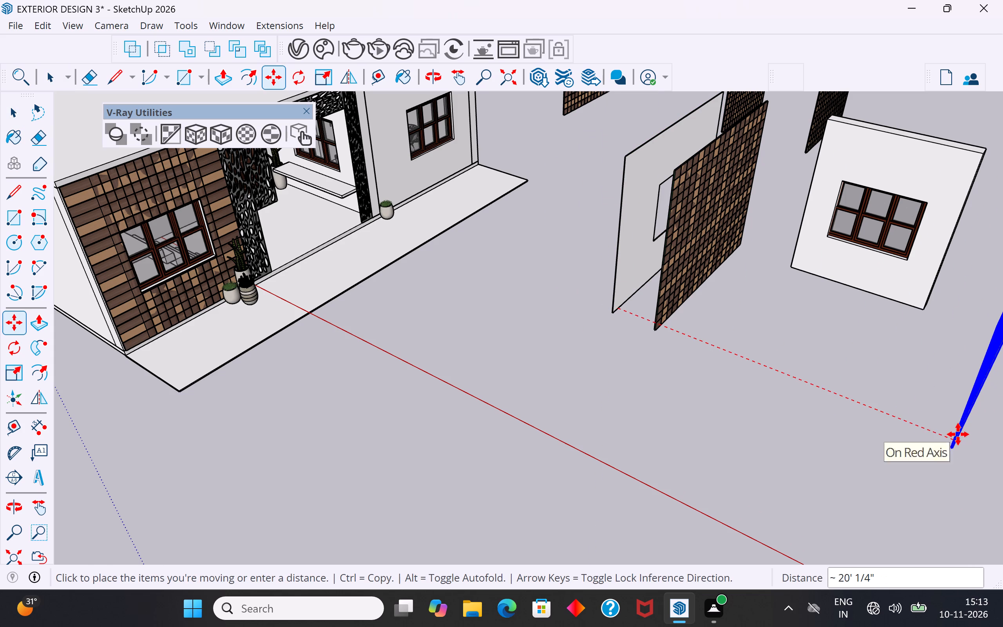
{"action": "left_click", "coordinate": [958, 434]}
{"action": "left_click", "coordinate": [18, 105]}
{"action": "left_click", "coordinate": [321, 386]}
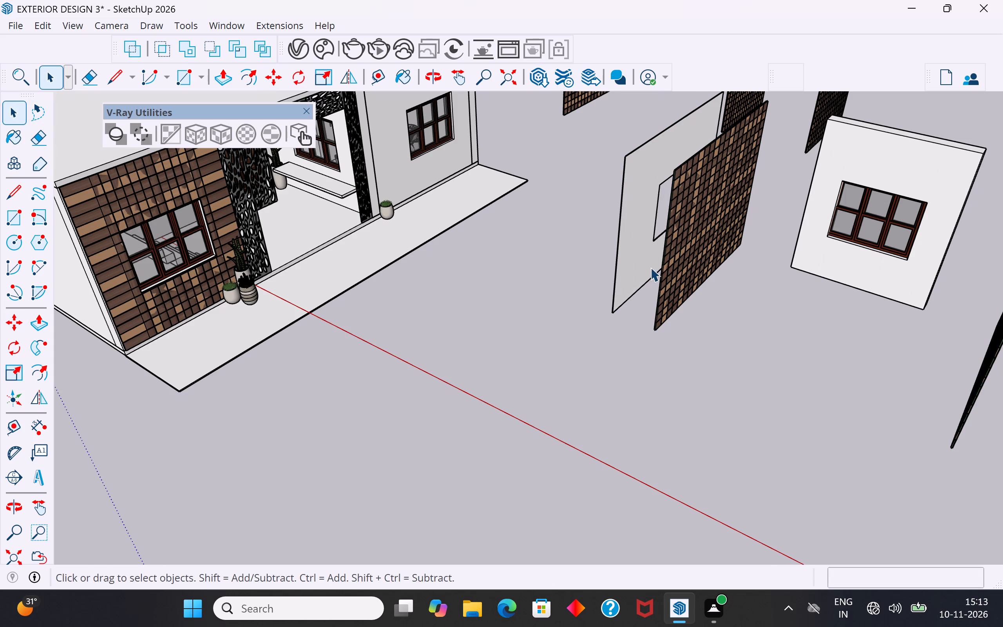
Show the Curic Face Knife tool and trim the copied cladding panel in front of the wall with the wall face.
{"action": "left_click", "coordinate": [675, 272]}
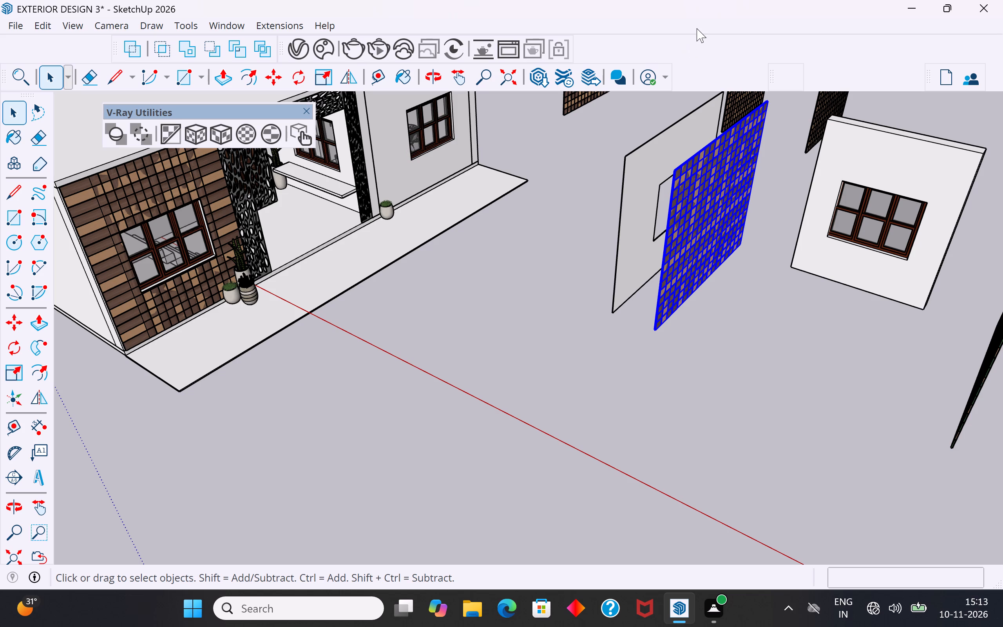
{"action": "right_click", "coordinate": [697, 28]}
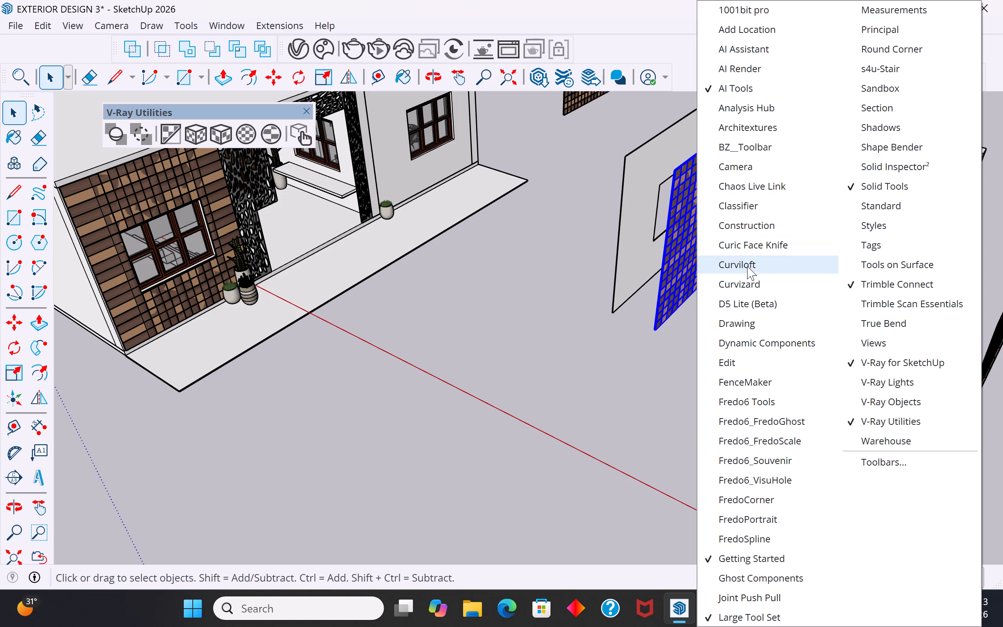
{"action": "left_click", "coordinate": [764, 243]}
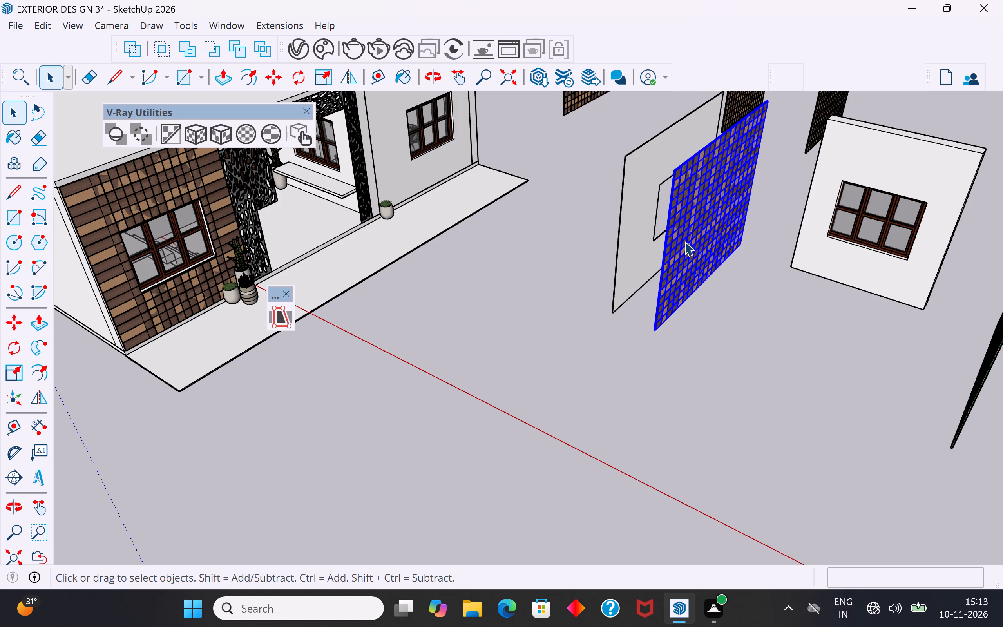
{"action": "left_click", "coordinate": [286, 323]}
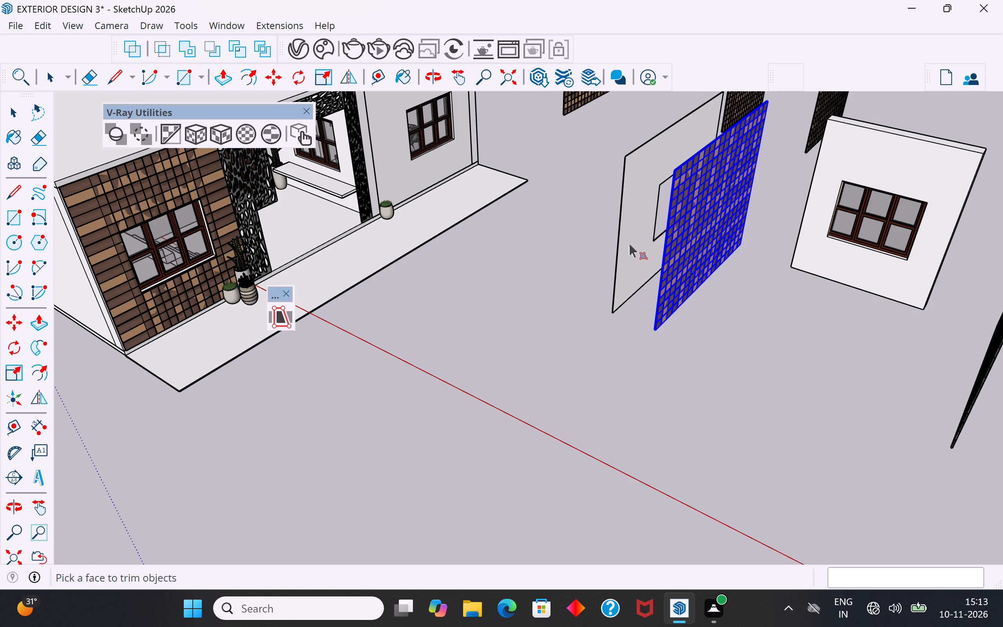
{"action": "double_click", "coordinate": [626, 238]}
{"action": "left_click", "coordinate": [14, 118]}
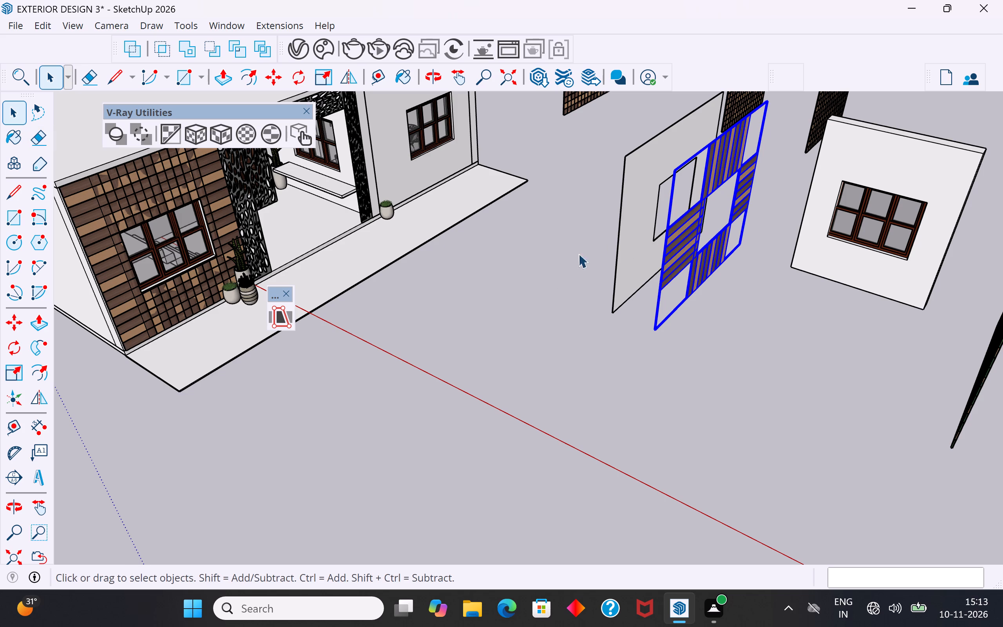
{"action": "left_click", "coordinate": [636, 217]}
{"action": "middle_click_drag", "start_coordinate": [698, 313], "coordinate": [618, 259]}
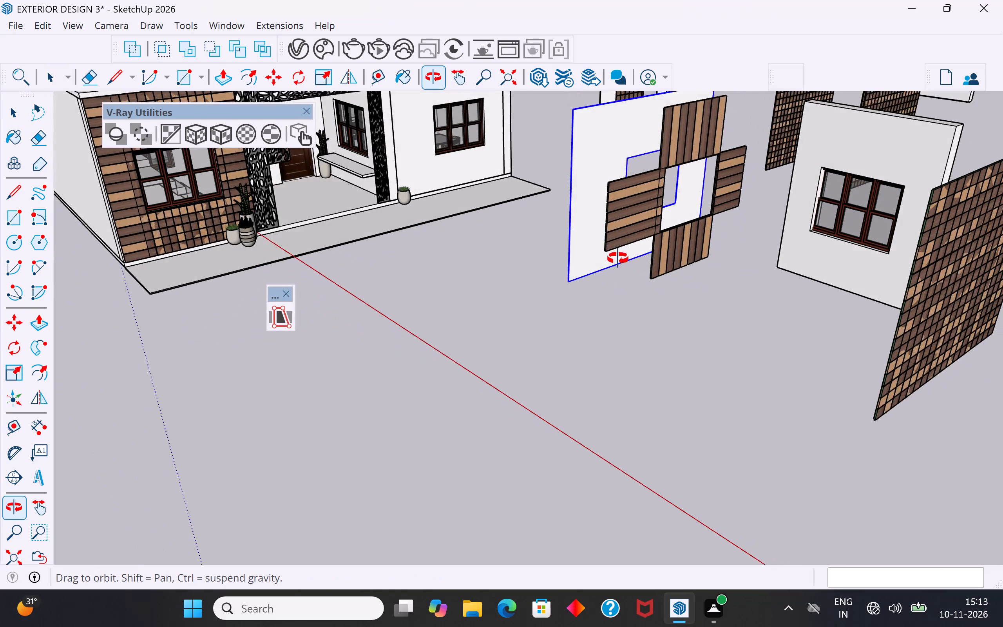
{"action": "middle_click_drag", "start_coordinate": [618, 259], "coordinate": [413, 288]}
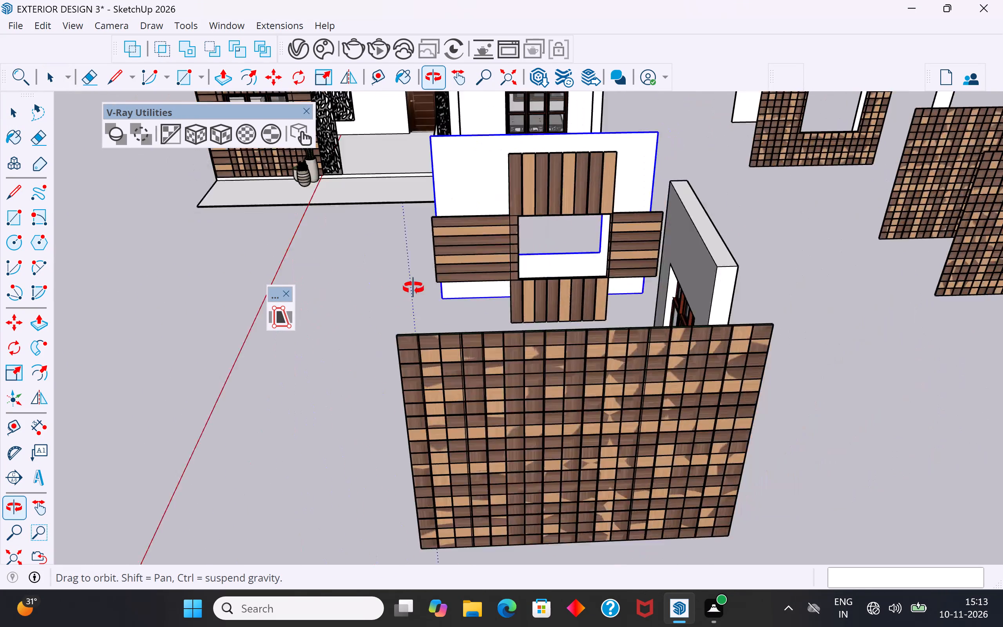
Undo the Face Knife trim of the copied cladding panel in front of the wall face.
{"action": "middle_click_drag", "start_coordinate": [413, 288], "coordinate": [524, 281]}
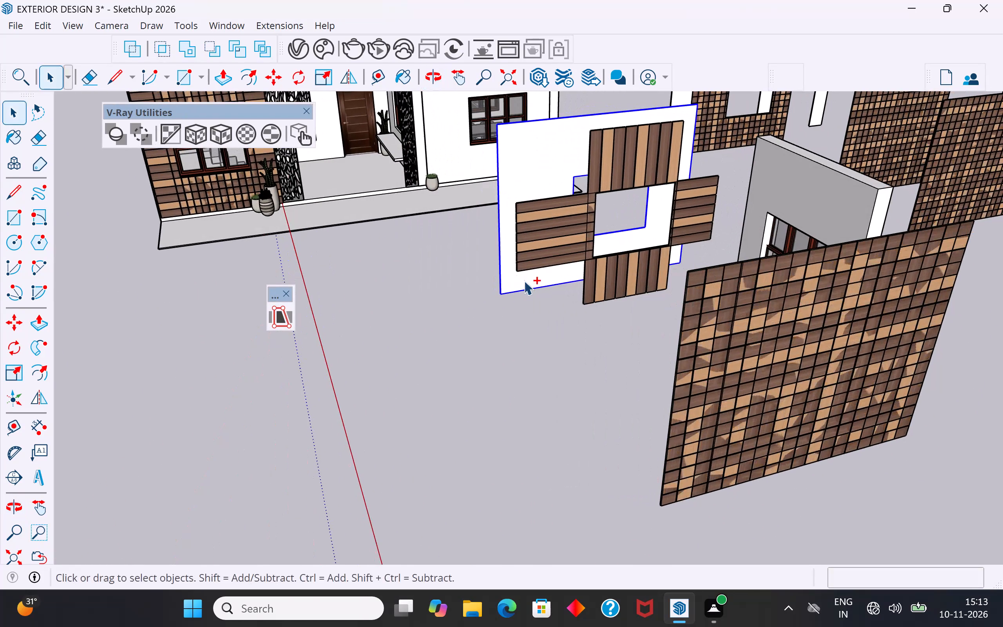
{"action": "key", "text": "ctrl+z"}
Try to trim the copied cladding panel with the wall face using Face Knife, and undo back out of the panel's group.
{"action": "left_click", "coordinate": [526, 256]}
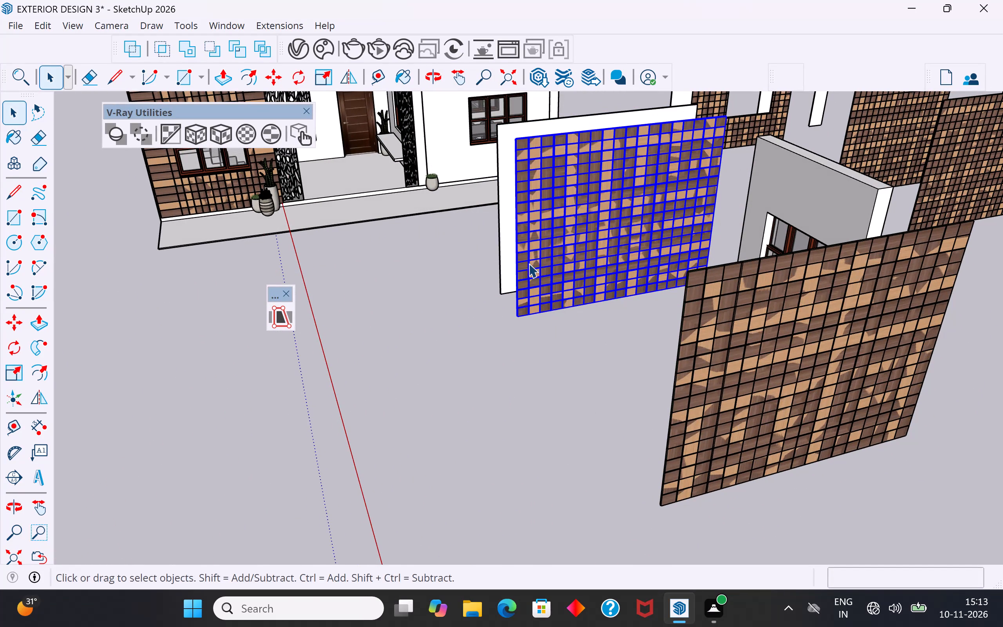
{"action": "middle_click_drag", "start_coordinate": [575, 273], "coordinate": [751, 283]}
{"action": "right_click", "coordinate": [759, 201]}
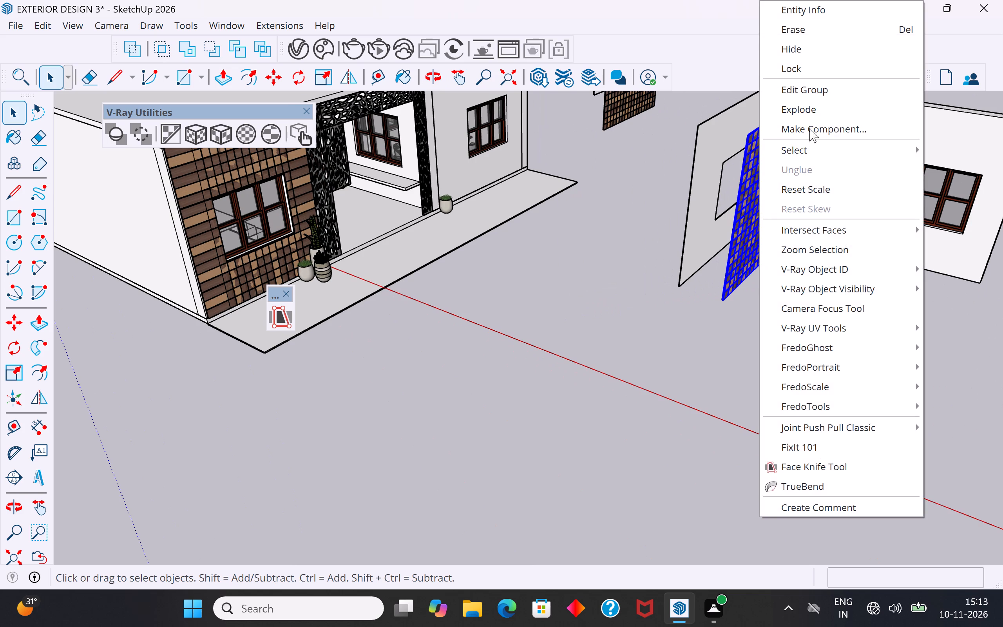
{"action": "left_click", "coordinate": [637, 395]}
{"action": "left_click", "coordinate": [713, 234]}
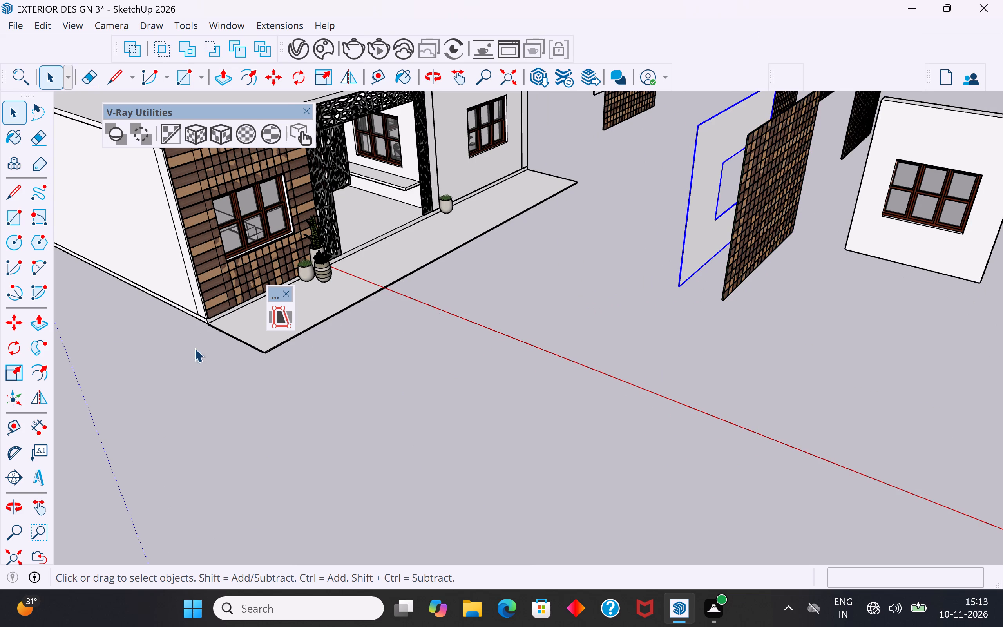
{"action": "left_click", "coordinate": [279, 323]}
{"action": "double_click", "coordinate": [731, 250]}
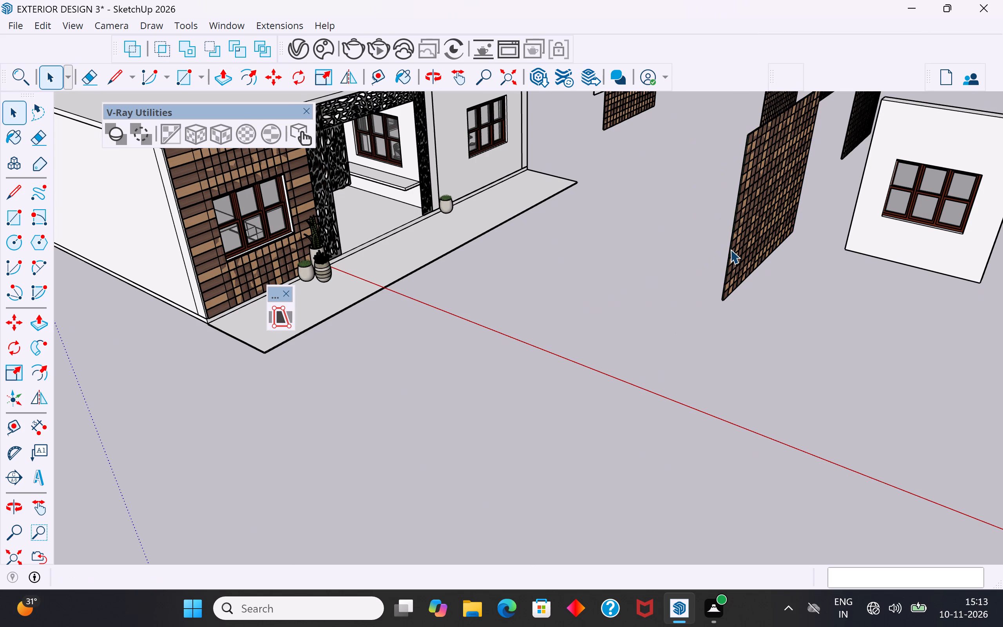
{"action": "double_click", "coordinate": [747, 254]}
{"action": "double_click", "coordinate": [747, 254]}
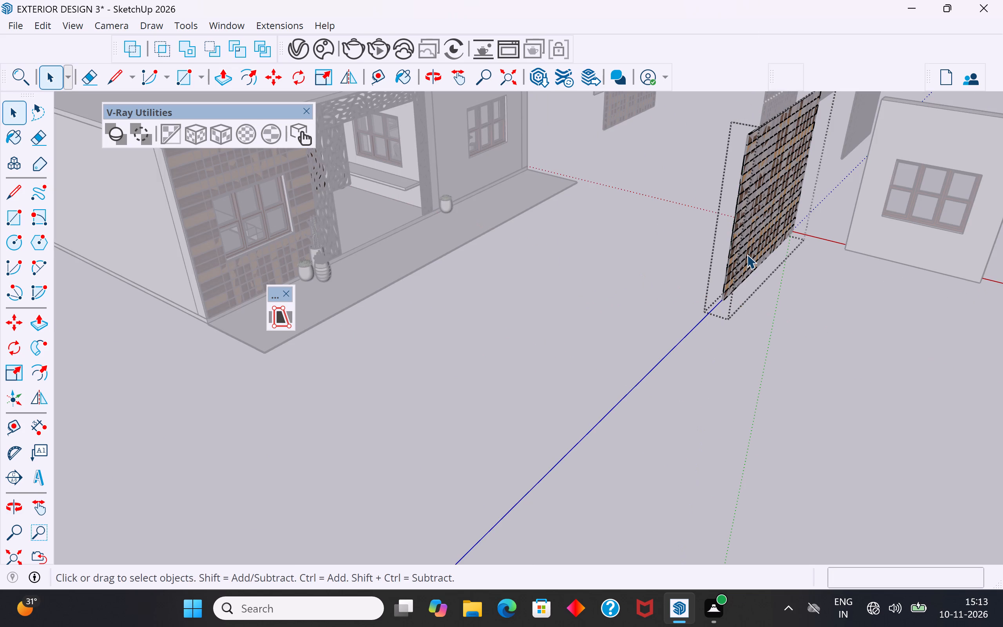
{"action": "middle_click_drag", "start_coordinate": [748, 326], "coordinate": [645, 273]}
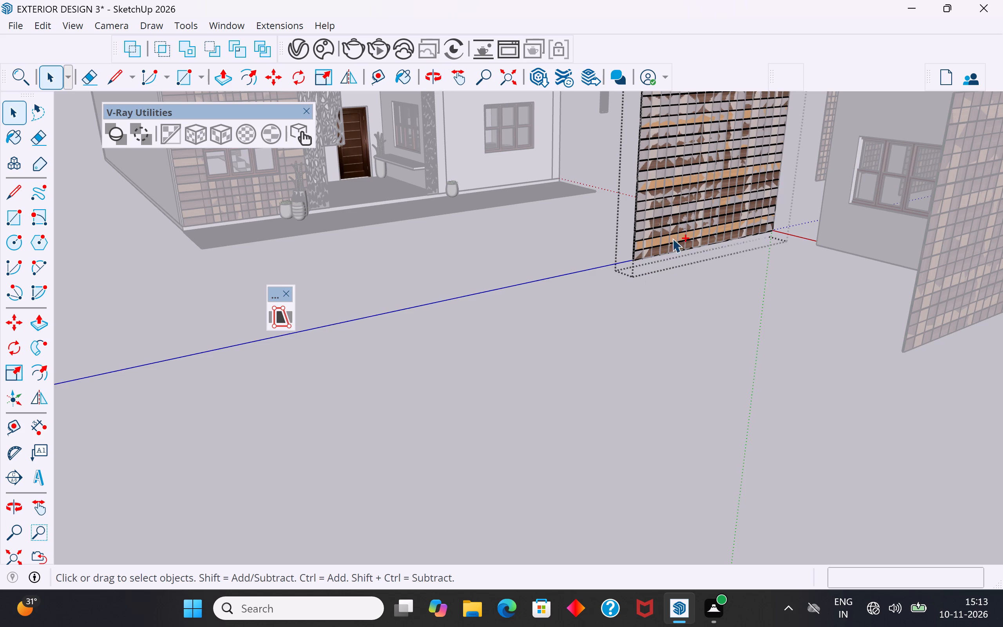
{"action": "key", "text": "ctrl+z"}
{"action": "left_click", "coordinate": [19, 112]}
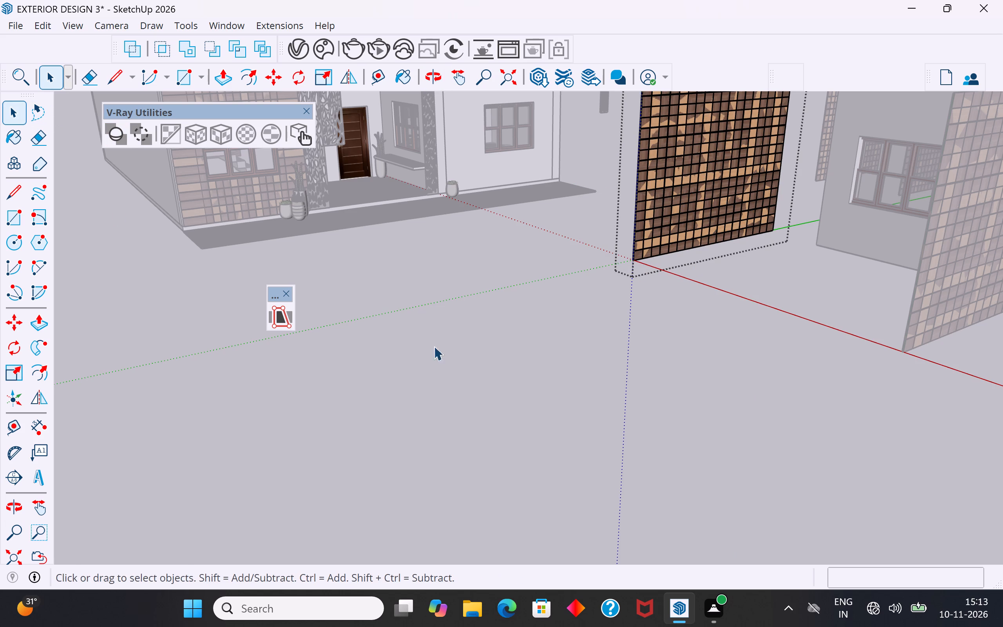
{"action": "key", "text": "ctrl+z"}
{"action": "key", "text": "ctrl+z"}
Open the wall face group behind the copied cladding panel, select all of its geometry, and leave the group.
{"action": "middle_click_drag", "start_coordinate": [635, 330], "coordinate": [757, 385]}
{"action": "scroll", "coordinate": [757, 385], "scroll_direction": "up", "scroll_amount": 1}
{"action": "left_click", "coordinate": [803, 238]}
{"action": "triple_click", "coordinate": [791, 252]}
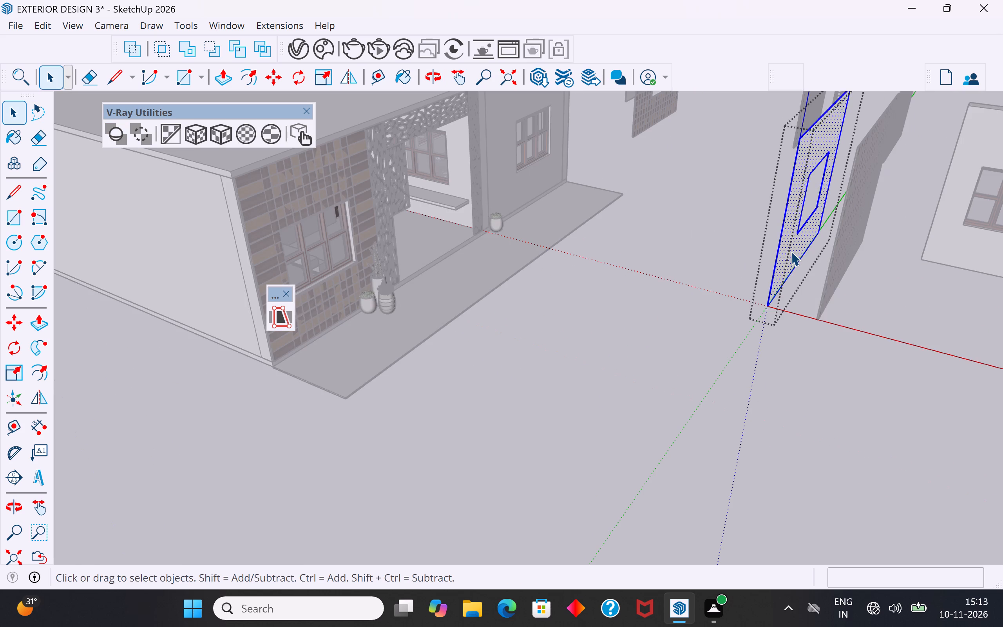
{"action": "right_click", "coordinate": [791, 252]}
{"action": "left_click", "coordinate": [850, 149]}
{"action": "left_click", "coordinate": [766, 437]}
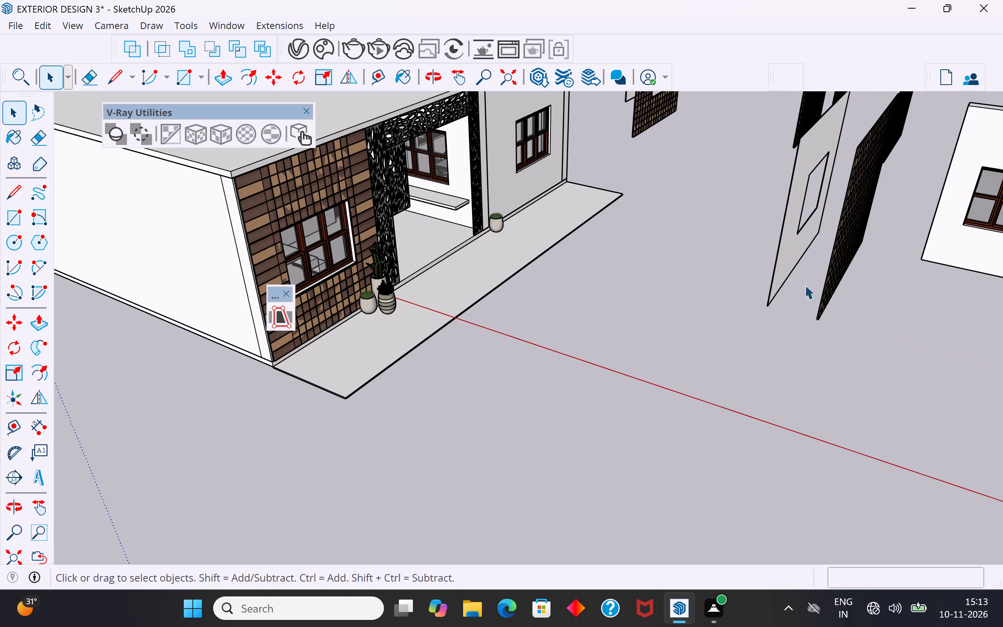
Use the wall face with the Face Knife tool to trim the copied cladding panel in front of it.
{"action": "left_click", "coordinate": [798, 275]}
{"action": "left_click", "coordinate": [785, 255]}
{"action": "left_click", "coordinate": [848, 324]}
{"action": "left_click", "coordinate": [831, 269]}
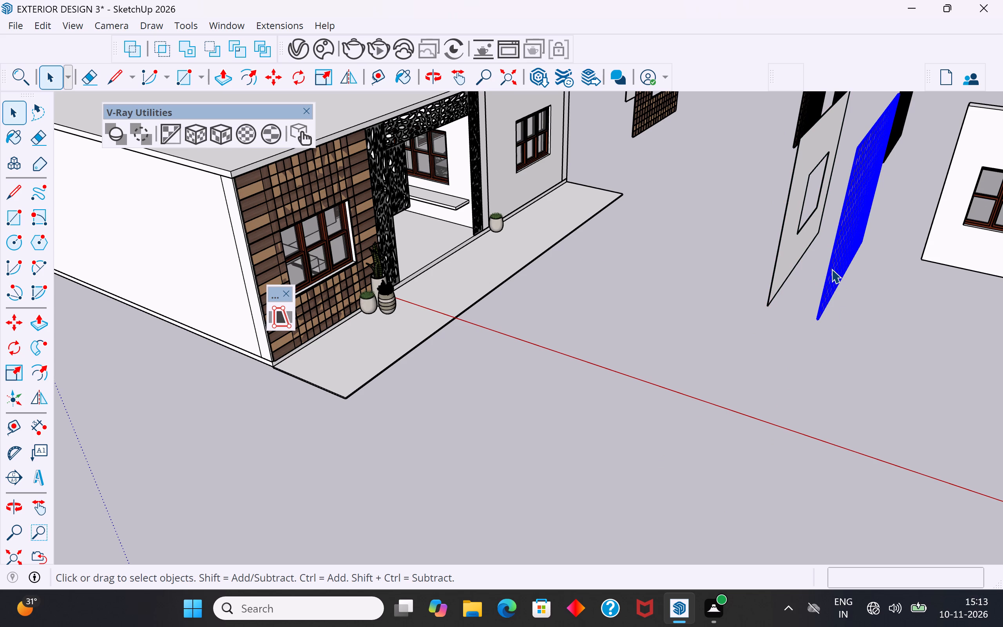
{"action": "middle_click_drag", "start_coordinate": [819, 381], "coordinate": [778, 311]}
{"action": "left_click", "coordinate": [748, 201]}
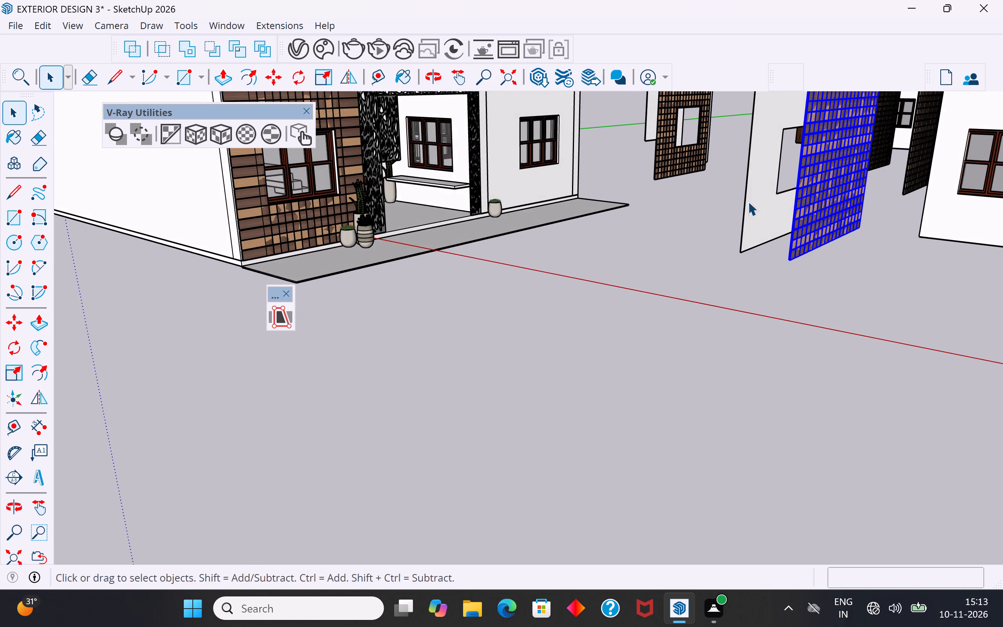
{"action": "left_click", "coordinate": [277, 312]}
{"action": "triple_click", "coordinate": [810, 222]}
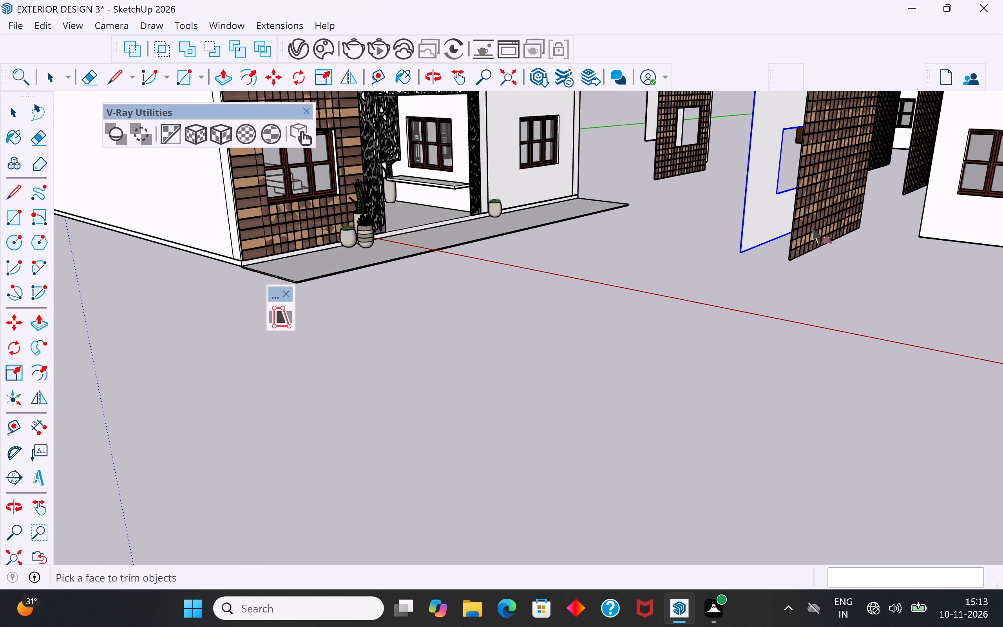
Undo the last Face Knife trim between the wall face and the copied cladding panel, and clear the selection.
{"action": "scroll", "coordinate": [788, 272], "scroll_direction": "down", "scroll_amount": 5}
{"action": "middle_click_drag", "start_coordinate": [791, 349], "coordinate": [886, 342]}
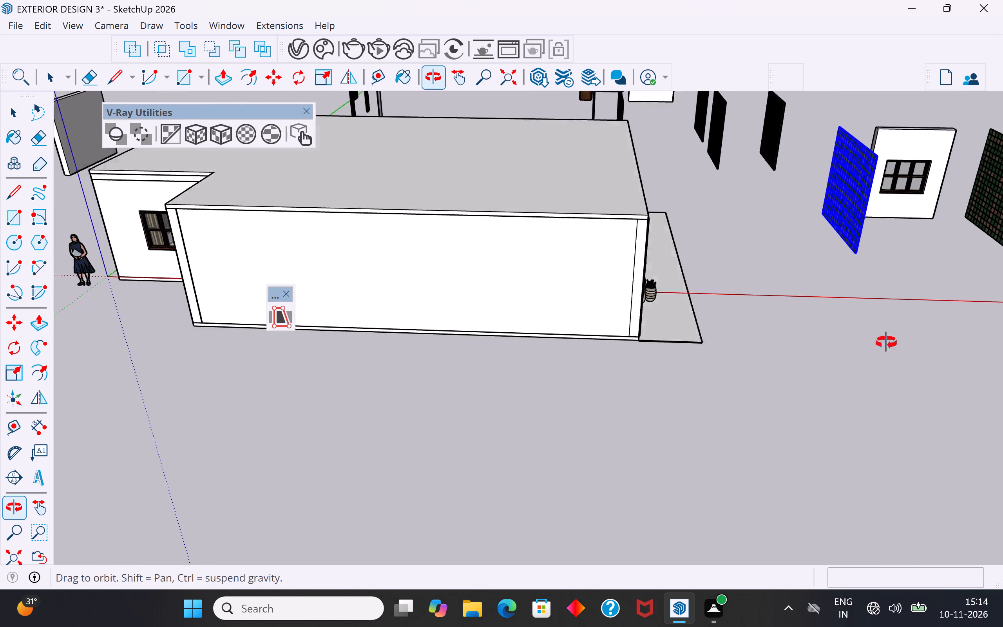
{"action": "middle_click_drag", "start_coordinate": [886, 342], "coordinate": [676, 386]}
{"action": "key", "text": "ctrl+z"}
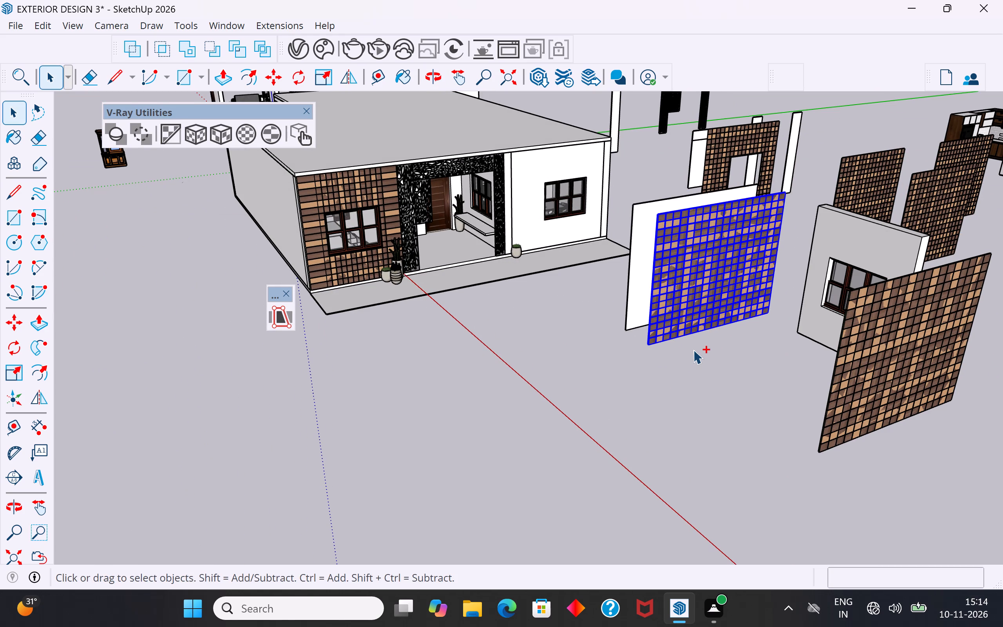
{"action": "left_click", "coordinate": [693, 350], "text": "ctrl"}
{"action": "left_click", "coordinate": [107, 286]}
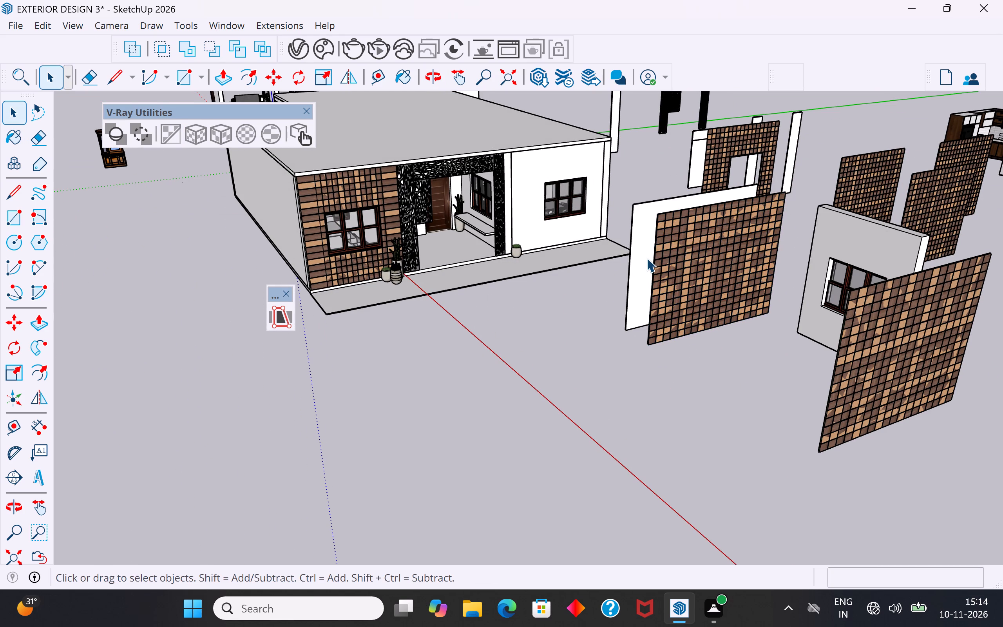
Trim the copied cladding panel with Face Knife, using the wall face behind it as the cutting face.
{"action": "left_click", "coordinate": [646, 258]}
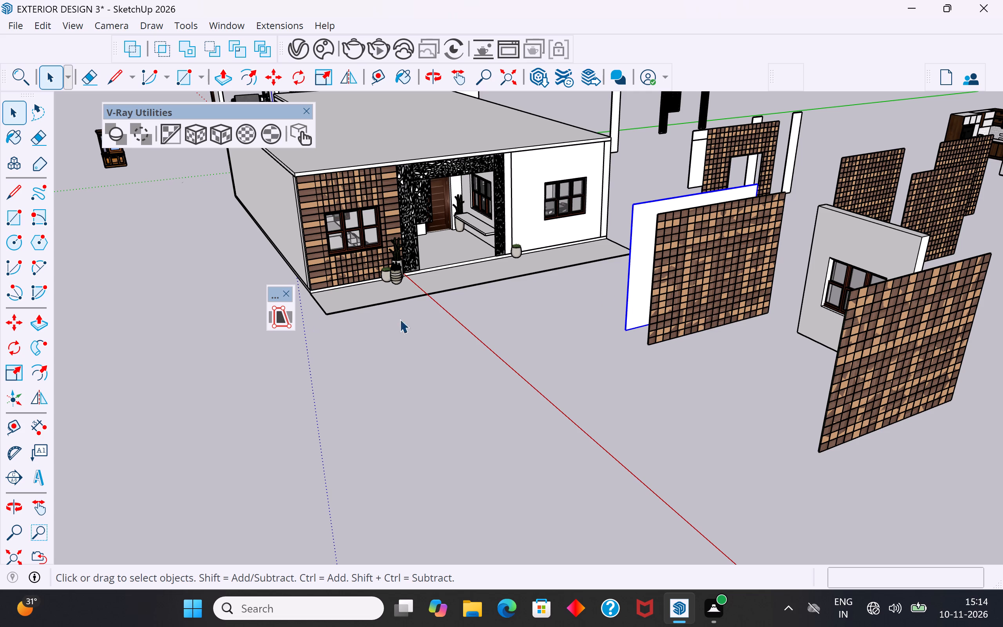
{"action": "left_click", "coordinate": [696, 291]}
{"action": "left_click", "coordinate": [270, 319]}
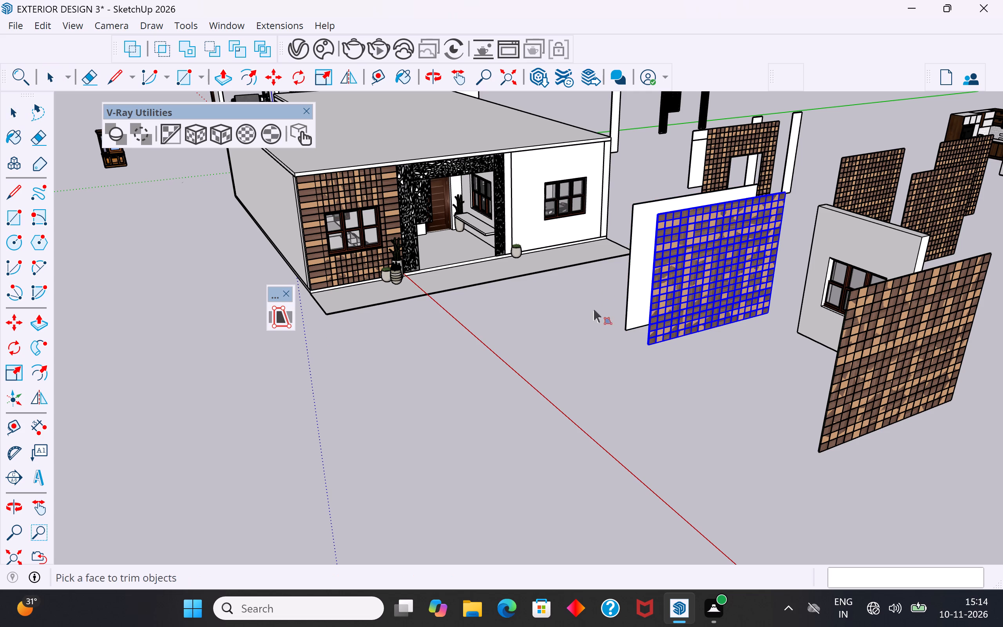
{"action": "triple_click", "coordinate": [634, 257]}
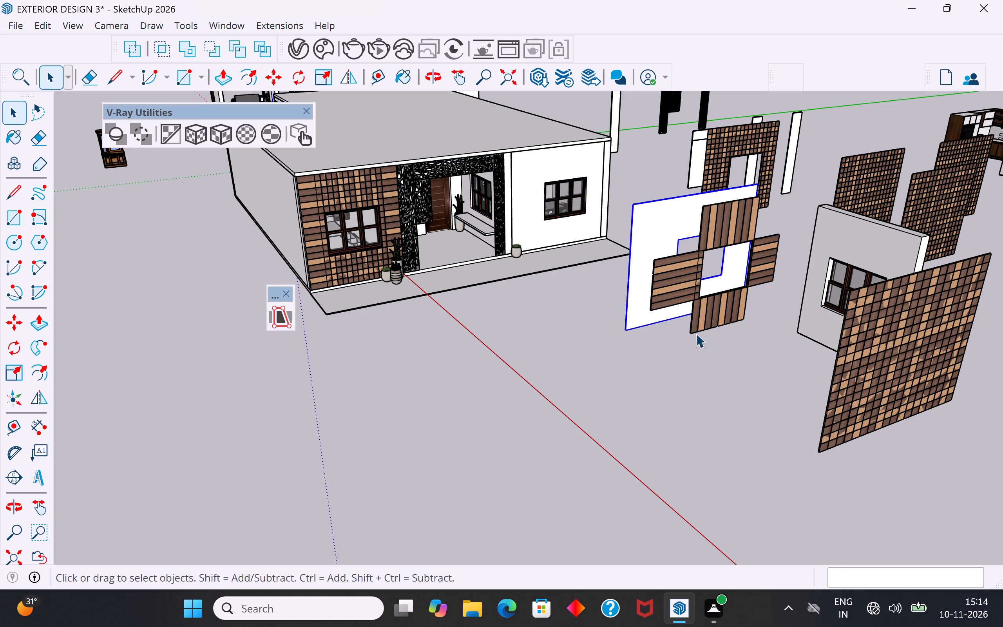
Examine the trimmed cladding panel around the wall face's window opening from several angles.
{"action": "middle_click_drag", "start_coordinate": [704, 334], "coordinate": [581, 330]}
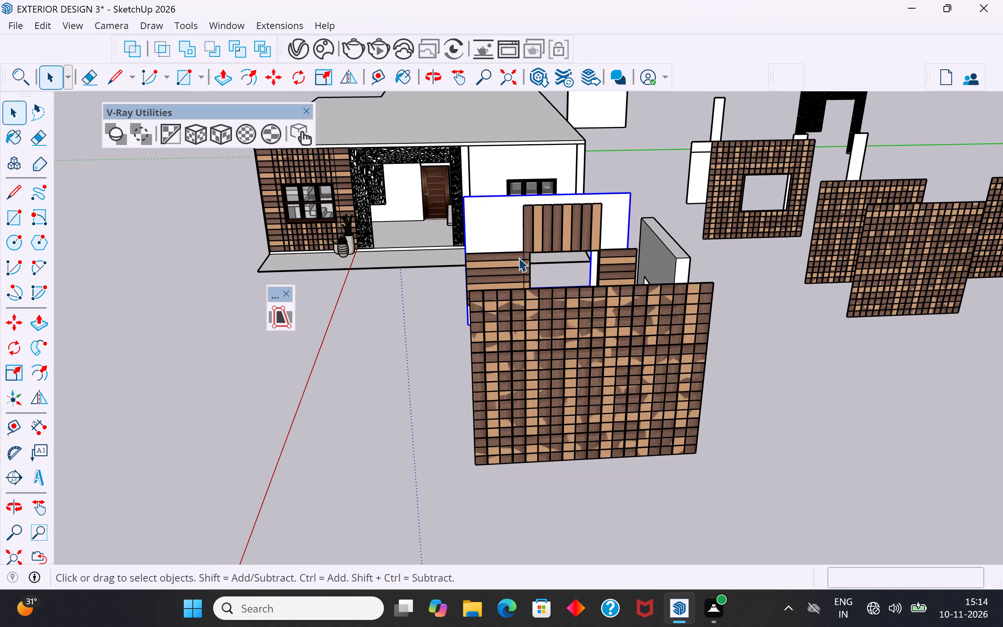
{"action": "scroll", "coordinate": [518, 257], "scroll_direction": "down", "scroll_amount": 3}
{"action": "middle_click_drag", "start_coordinate": [519, 257], "coordinate": [686, 296]}
{"action": "scroll", "coordinate": [686, 296], "scroll_direction": "up", "scroll_amount": 8}
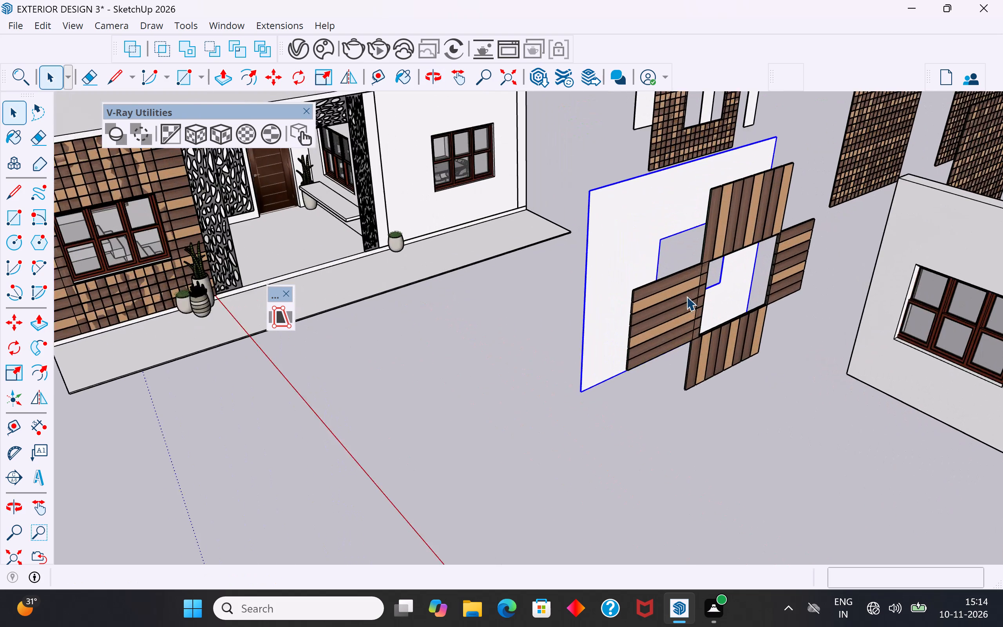
{"action": "scroll", "coordinate": [686, 296], "scroll_direction": "up", "scroll_amount": 1}
{"action": "middle_click_drag", "start_coordinate": [686, 295], "coordinate": [695, 217]}
{"action": "scroll", "coordinate": [695, 217], "scroll_direction": "up", "scroll_amount": 2}
{"action": "middle_click_drag", "start_coordinate": [695, 217], "coordinate": [783, 335]}
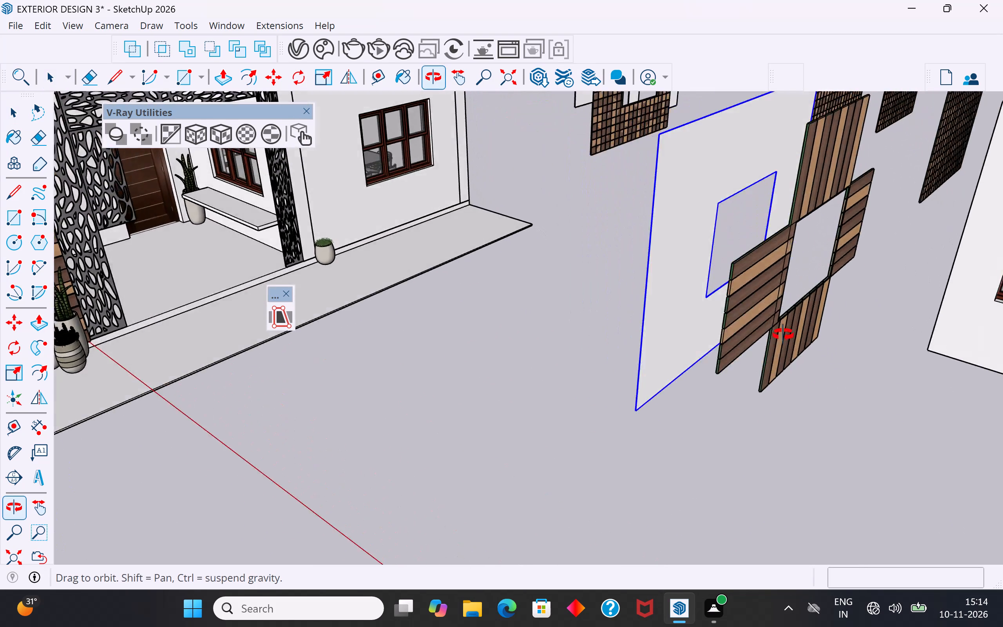
{"action": "middle_click_drag", "start_coordinate": [783, 335], "coordinate": [677, 252]}
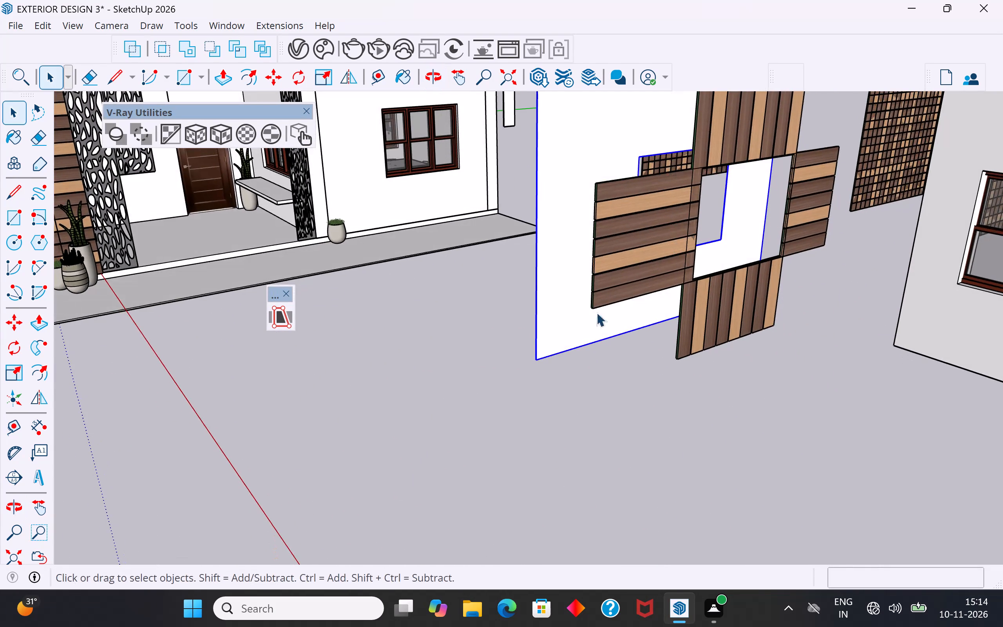
{"action": "scroll", "coordinate": [560, 335], "scroll_direction": "down", "scroll_amount": 4}
{"action": "middle_click_drag", "start_coordinate": [577, 333], "coordinate": [608, 348]}
{"action": "left_click", "coordinate": [614, 380]}
{"action": "scroll", "coordinate": [721, 314], "scroll_direction": "up", "scroll_amount": 1}
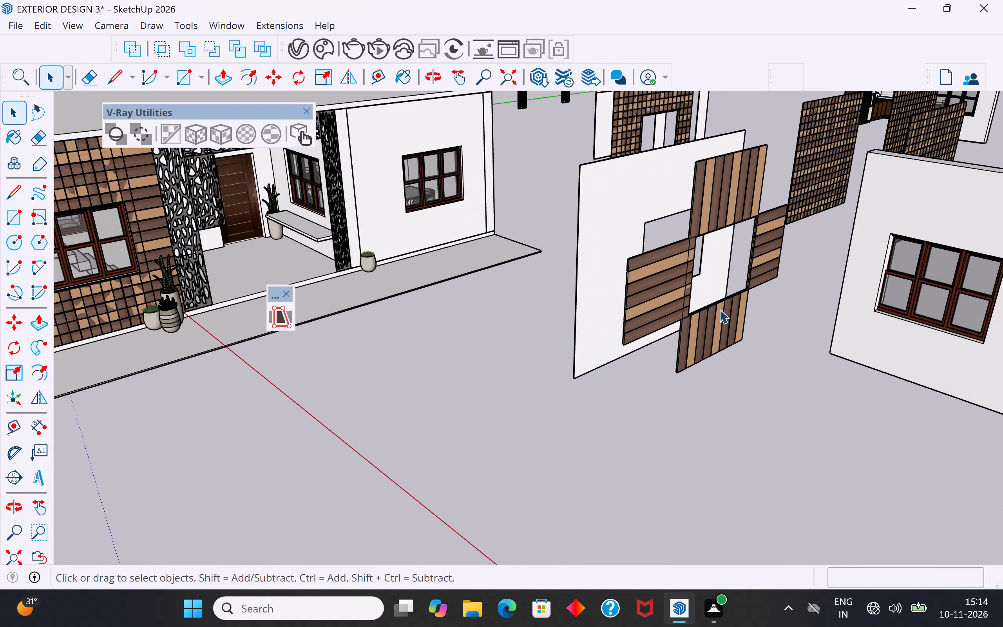
{"action": "middle_click_drag", "start_coordinate": [719, 309], "coordinate": [647, 250]}
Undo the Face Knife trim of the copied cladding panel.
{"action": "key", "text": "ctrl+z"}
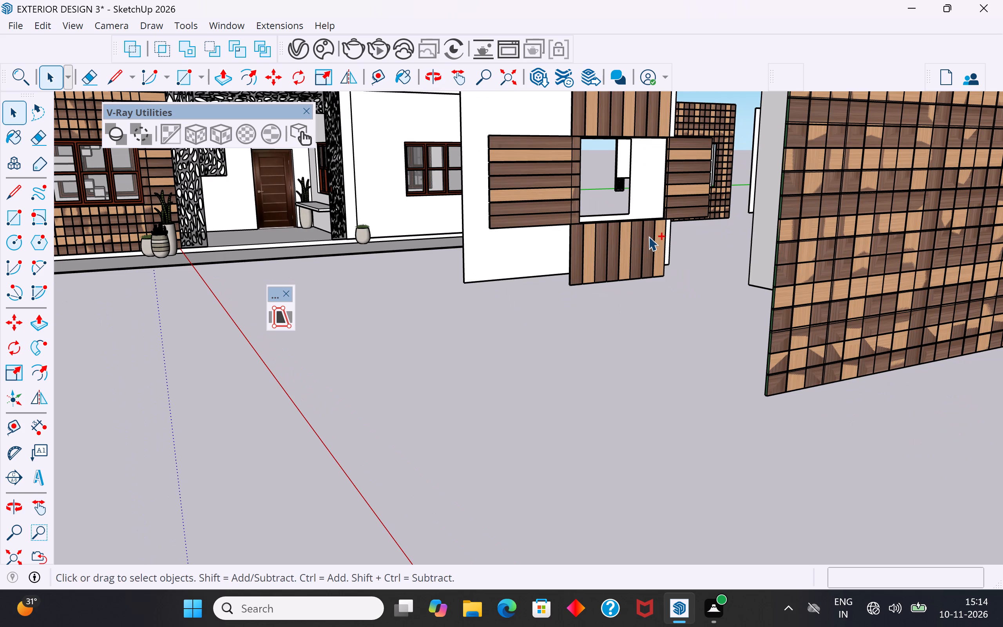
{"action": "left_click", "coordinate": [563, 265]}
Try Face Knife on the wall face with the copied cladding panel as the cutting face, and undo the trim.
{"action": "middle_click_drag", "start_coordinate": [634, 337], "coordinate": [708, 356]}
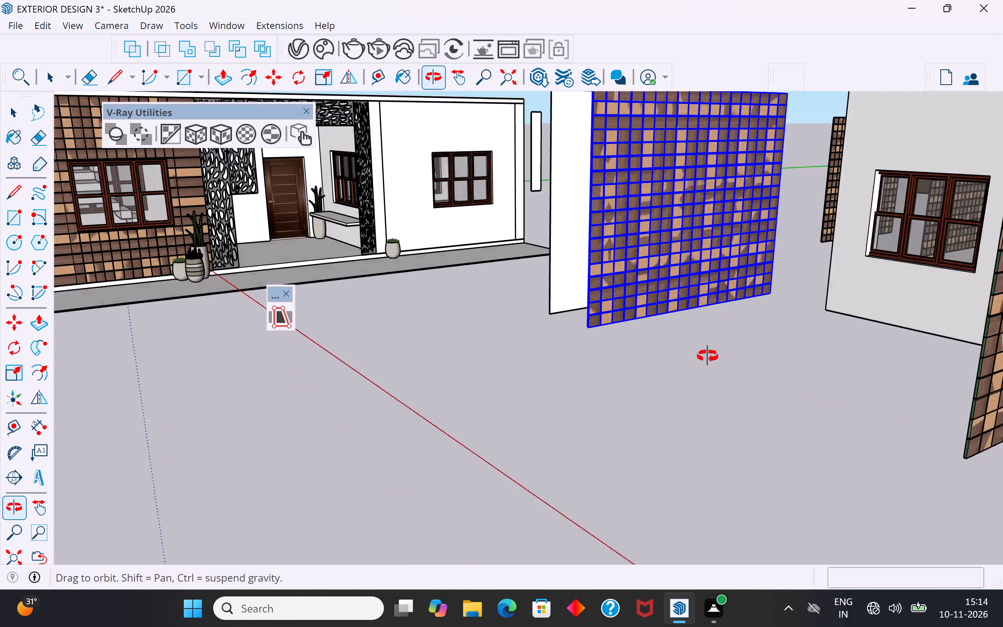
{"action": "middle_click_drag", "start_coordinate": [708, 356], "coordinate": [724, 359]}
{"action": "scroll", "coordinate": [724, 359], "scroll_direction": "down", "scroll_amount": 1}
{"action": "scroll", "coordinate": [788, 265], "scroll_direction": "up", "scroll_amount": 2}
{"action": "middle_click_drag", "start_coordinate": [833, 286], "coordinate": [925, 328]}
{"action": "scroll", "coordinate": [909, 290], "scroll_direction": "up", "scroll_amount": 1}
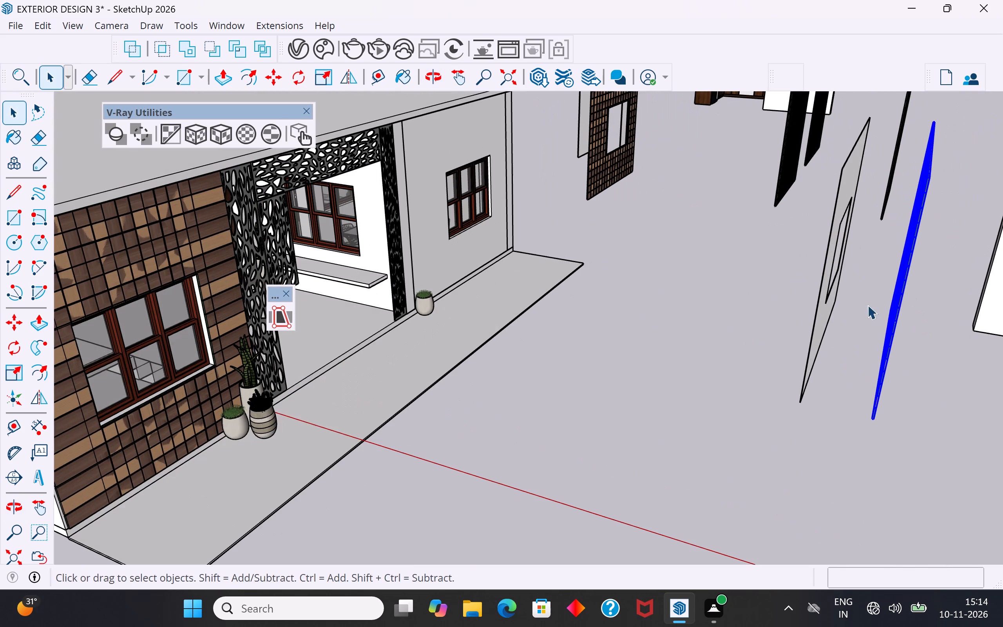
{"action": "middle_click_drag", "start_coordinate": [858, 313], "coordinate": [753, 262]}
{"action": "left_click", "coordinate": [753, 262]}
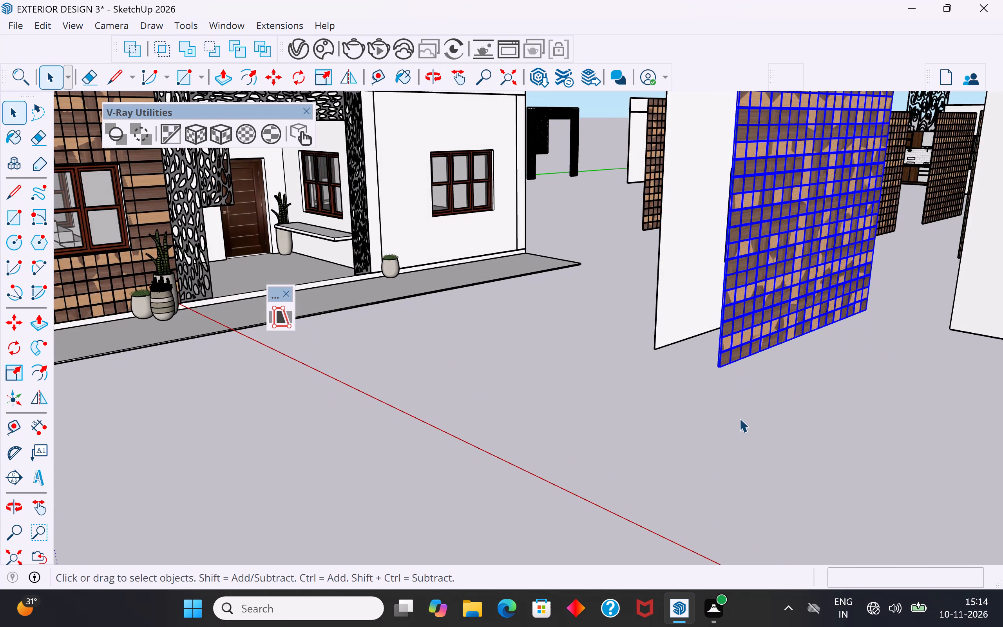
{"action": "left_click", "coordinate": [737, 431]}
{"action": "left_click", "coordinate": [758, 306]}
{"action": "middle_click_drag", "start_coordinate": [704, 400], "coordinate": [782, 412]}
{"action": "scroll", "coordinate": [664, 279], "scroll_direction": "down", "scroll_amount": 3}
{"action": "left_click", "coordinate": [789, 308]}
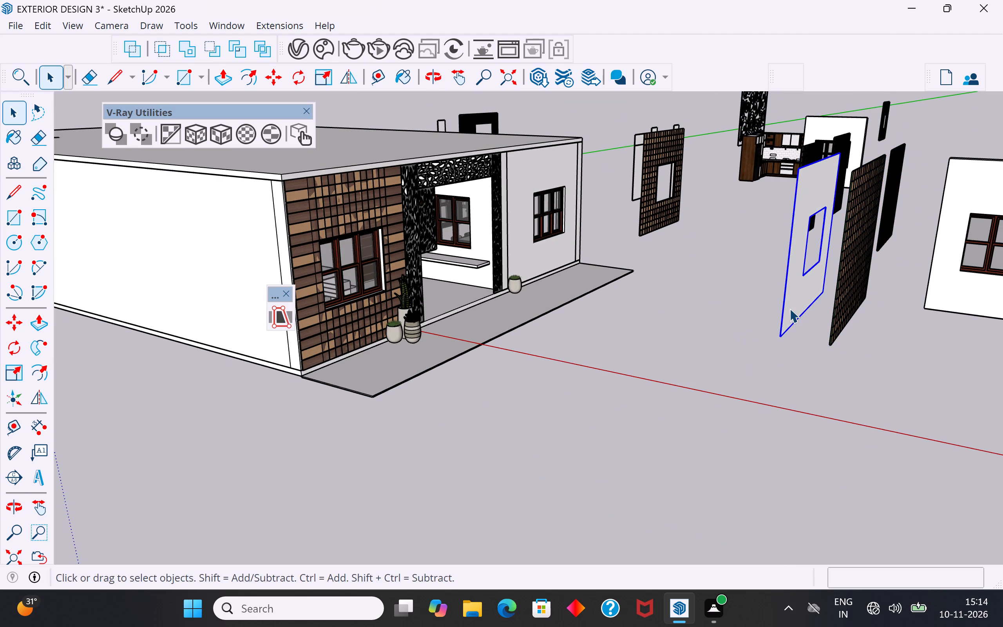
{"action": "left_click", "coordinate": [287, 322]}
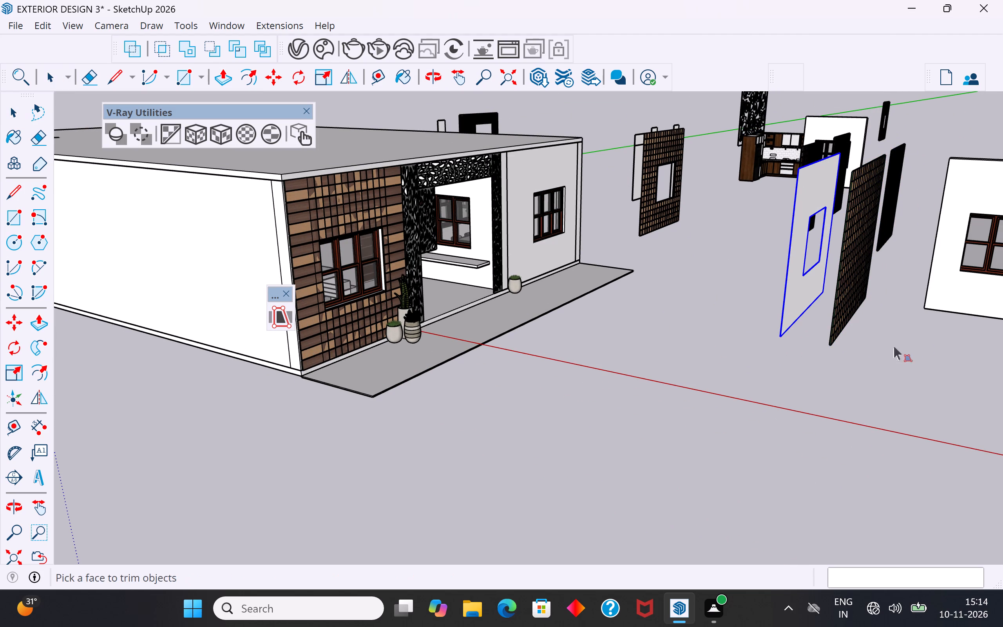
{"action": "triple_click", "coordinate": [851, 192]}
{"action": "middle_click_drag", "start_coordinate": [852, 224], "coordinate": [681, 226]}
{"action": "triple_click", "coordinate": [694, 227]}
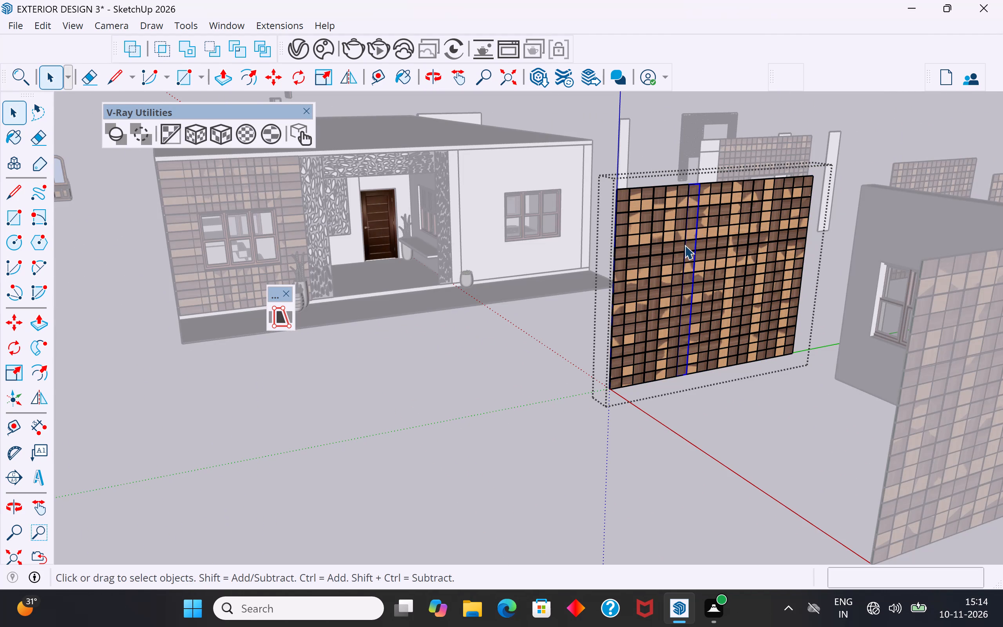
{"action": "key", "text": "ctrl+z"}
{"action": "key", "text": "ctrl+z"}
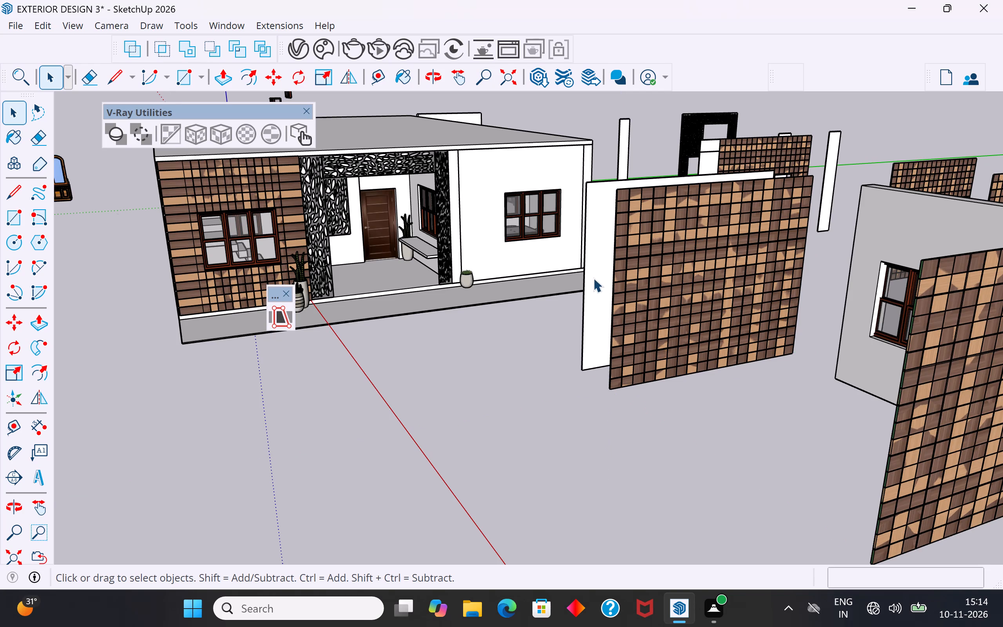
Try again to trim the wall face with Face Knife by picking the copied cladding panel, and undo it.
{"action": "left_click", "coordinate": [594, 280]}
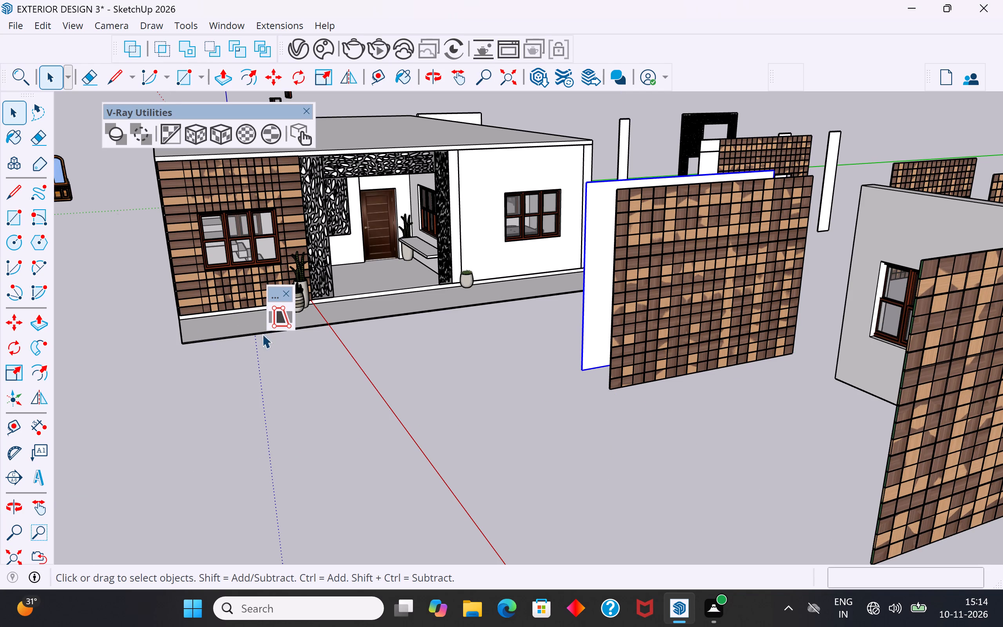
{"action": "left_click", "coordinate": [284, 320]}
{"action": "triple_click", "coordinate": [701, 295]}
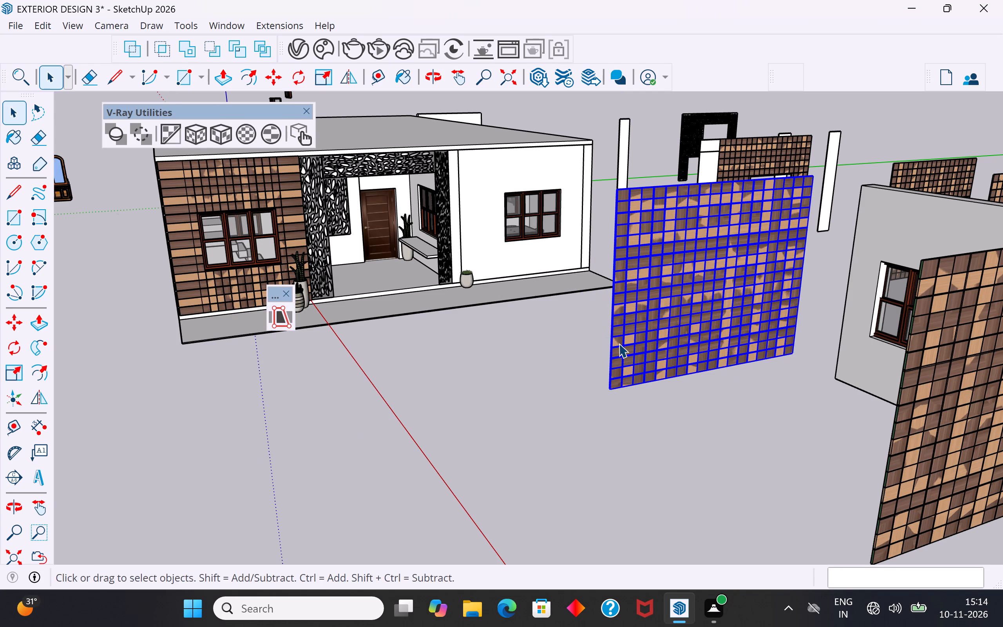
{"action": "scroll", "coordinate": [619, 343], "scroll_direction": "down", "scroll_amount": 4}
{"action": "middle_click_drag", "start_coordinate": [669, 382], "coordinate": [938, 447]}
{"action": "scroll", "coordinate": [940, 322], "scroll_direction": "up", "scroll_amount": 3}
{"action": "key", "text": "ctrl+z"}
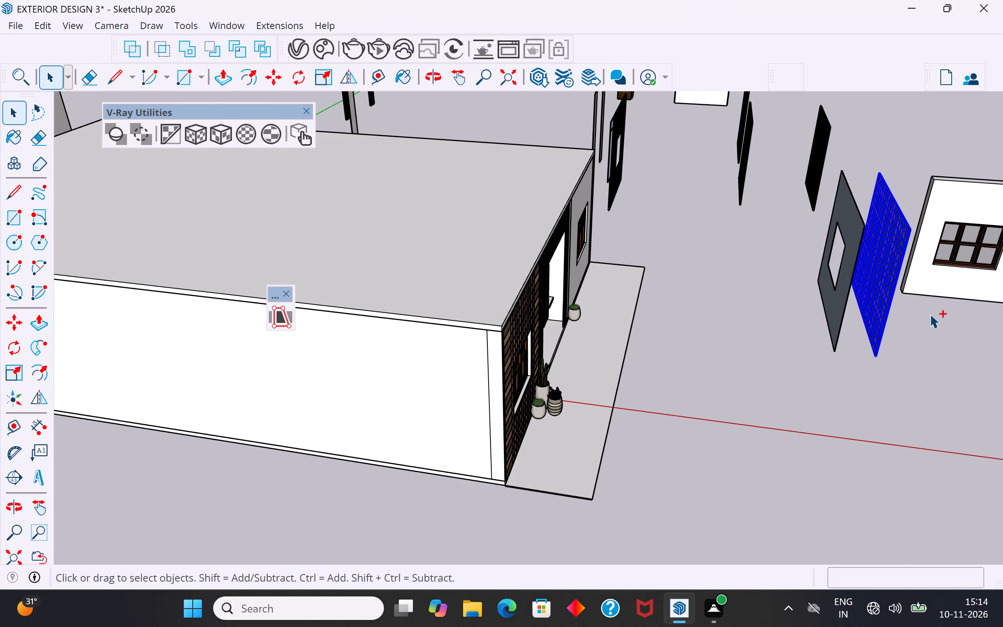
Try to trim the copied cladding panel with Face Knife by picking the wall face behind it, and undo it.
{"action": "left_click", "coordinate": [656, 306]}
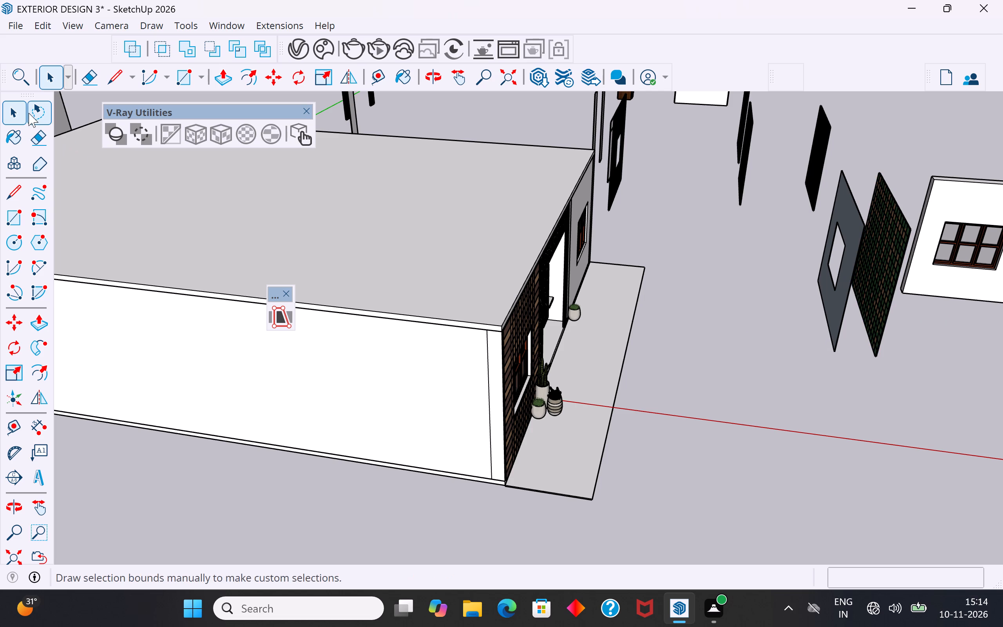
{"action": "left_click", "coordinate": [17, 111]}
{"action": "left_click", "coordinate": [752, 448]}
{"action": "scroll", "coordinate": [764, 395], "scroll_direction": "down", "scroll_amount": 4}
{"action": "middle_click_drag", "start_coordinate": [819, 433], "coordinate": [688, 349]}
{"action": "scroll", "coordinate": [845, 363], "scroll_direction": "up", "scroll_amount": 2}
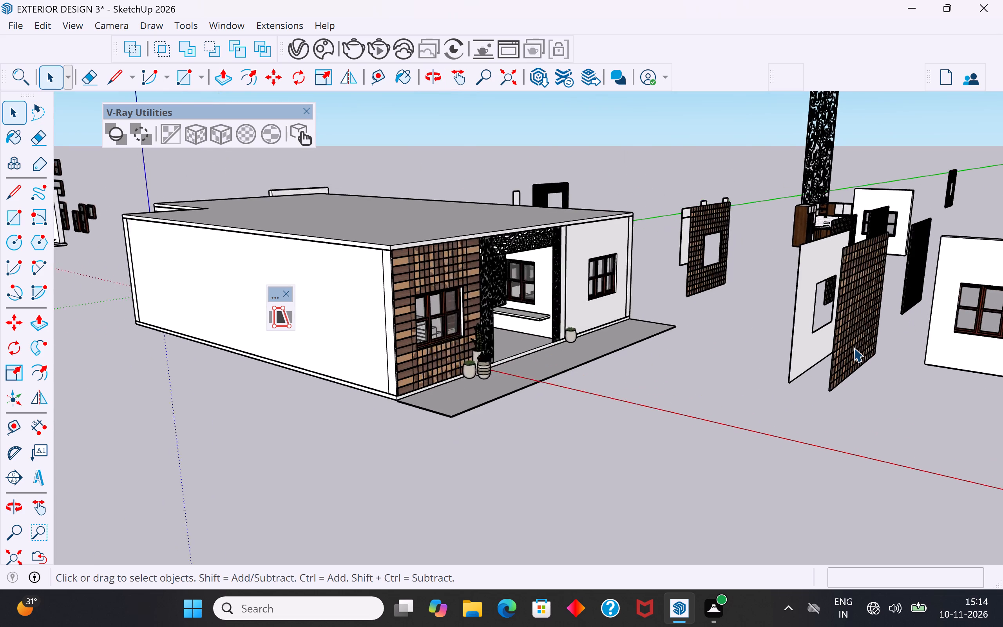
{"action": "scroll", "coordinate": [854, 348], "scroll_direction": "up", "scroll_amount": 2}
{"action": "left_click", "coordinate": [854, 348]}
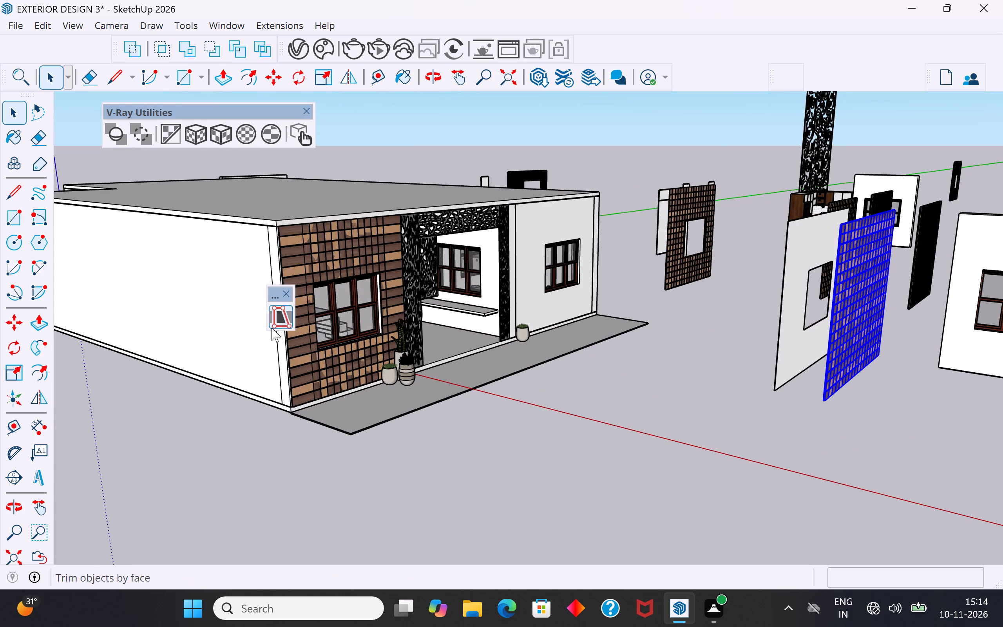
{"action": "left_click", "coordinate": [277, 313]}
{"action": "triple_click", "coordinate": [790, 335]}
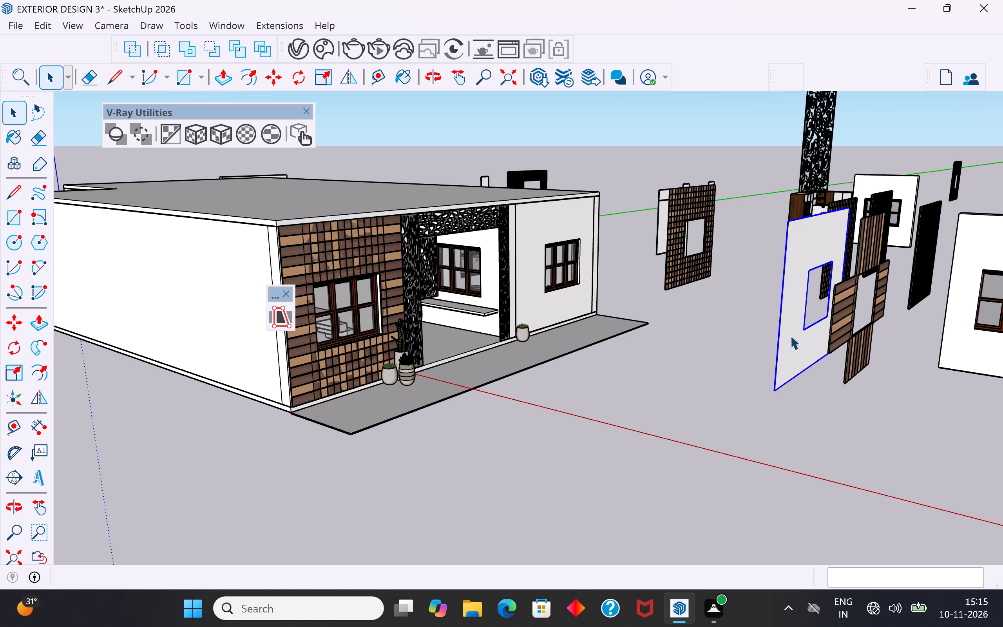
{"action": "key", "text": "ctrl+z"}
Examine the wall face and the copied cladding panel up close, opening the panel's group and leaving it again.
{"action": "scroll", "coordinate": [875, 346], "scroll_direction": "up", "scroll_amount": 4}
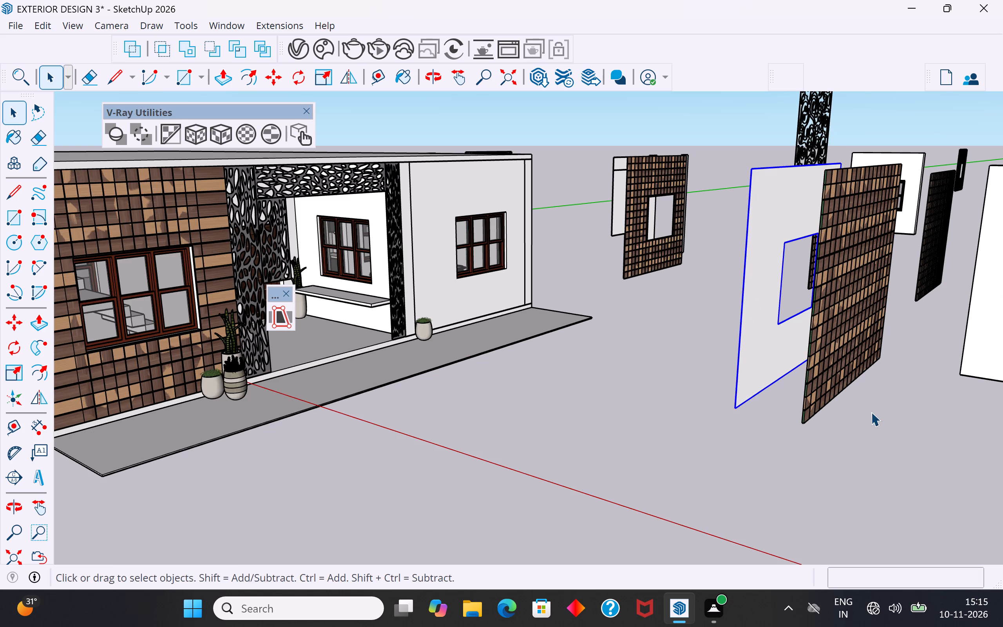
{"action": "left_click", "coordinate": [871, 412]}
{"action": "scroll", "coordinate": [785, 324], "scroll_direction": "up", "scroll_amount": 10}
{"action": "middle_click_drag", "start_coordinate": [826, 319], "coordinate": [820, 312]}
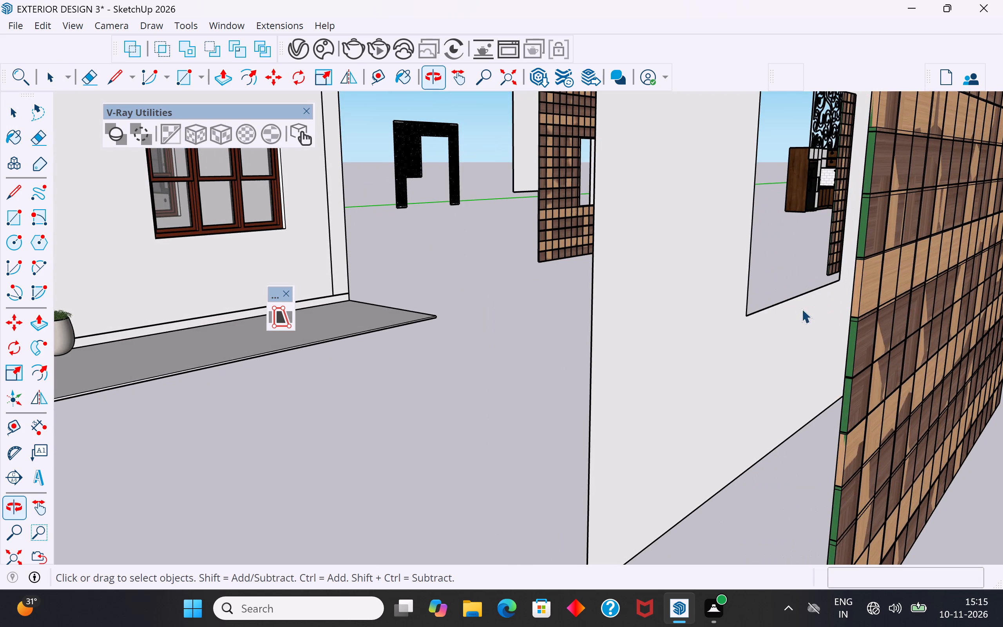
{"action": "scroll", "coordinate": [641, 461], "scroll_direction": "down", "scroll_amount": 4}
{"action": "left_click", "coordinate": [663, 510]}
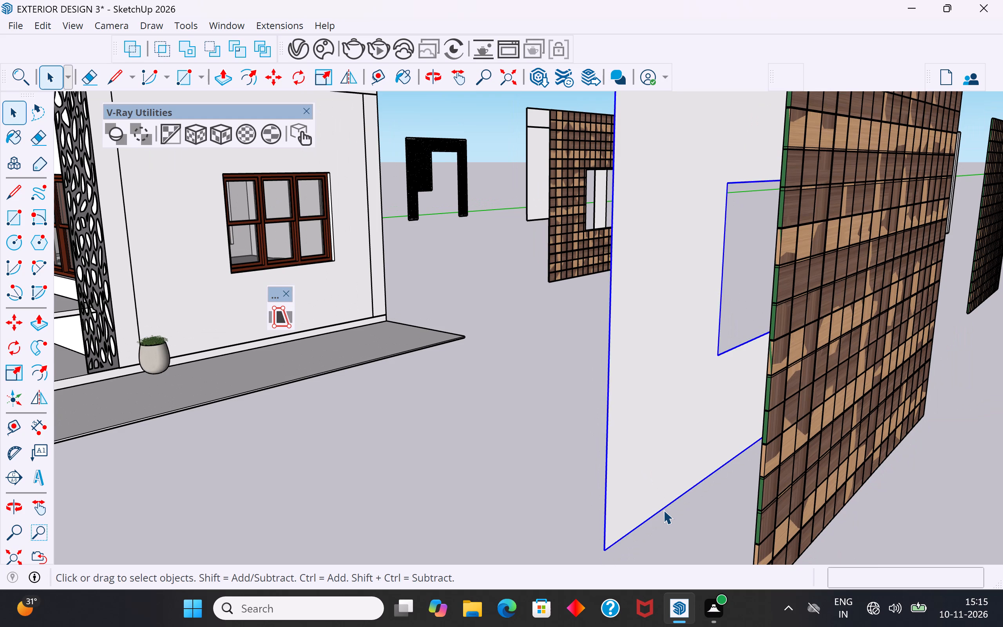
{"action": "scroll", "coordinate": [663, 510], "scroll_direction": "down", "scroll_amount": 4}
{"action": "left_click", "coordinate": [666, 404]}
{"action": "double_click", "coordinate": [801, 400]}
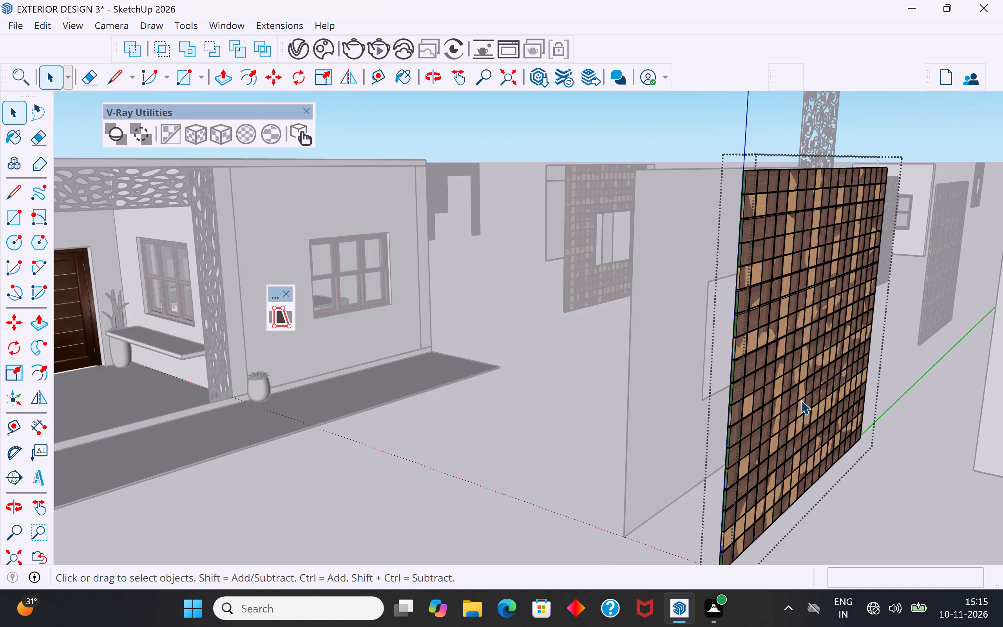
{"action": "left_click", "coordinate": [865, 481]}
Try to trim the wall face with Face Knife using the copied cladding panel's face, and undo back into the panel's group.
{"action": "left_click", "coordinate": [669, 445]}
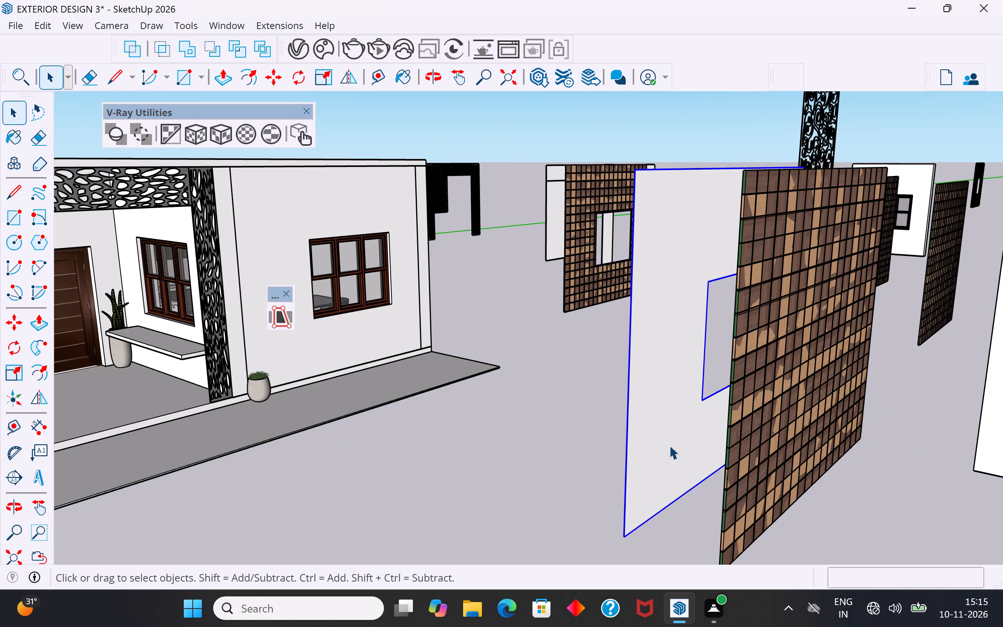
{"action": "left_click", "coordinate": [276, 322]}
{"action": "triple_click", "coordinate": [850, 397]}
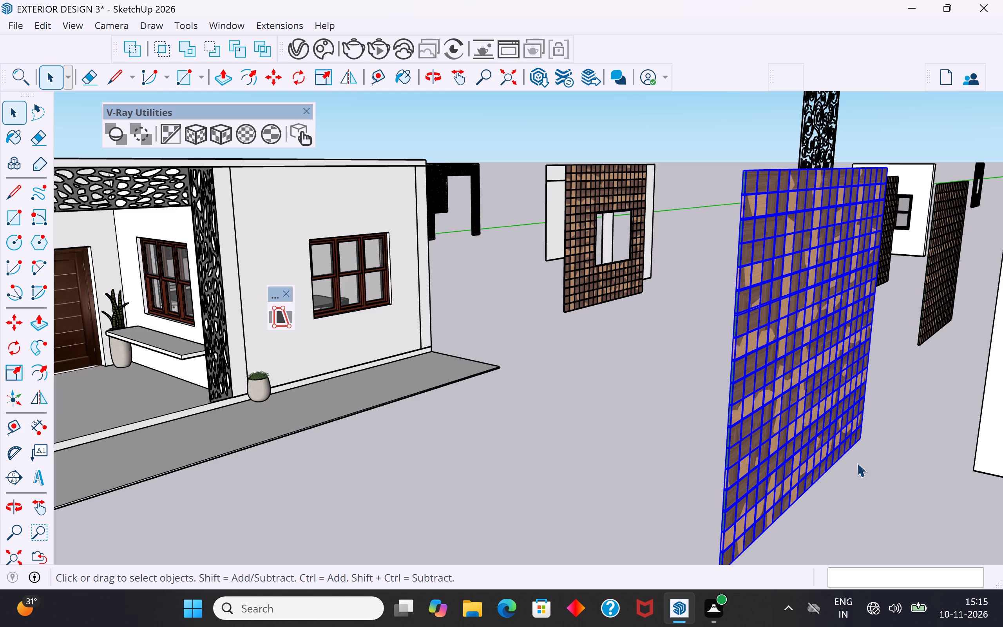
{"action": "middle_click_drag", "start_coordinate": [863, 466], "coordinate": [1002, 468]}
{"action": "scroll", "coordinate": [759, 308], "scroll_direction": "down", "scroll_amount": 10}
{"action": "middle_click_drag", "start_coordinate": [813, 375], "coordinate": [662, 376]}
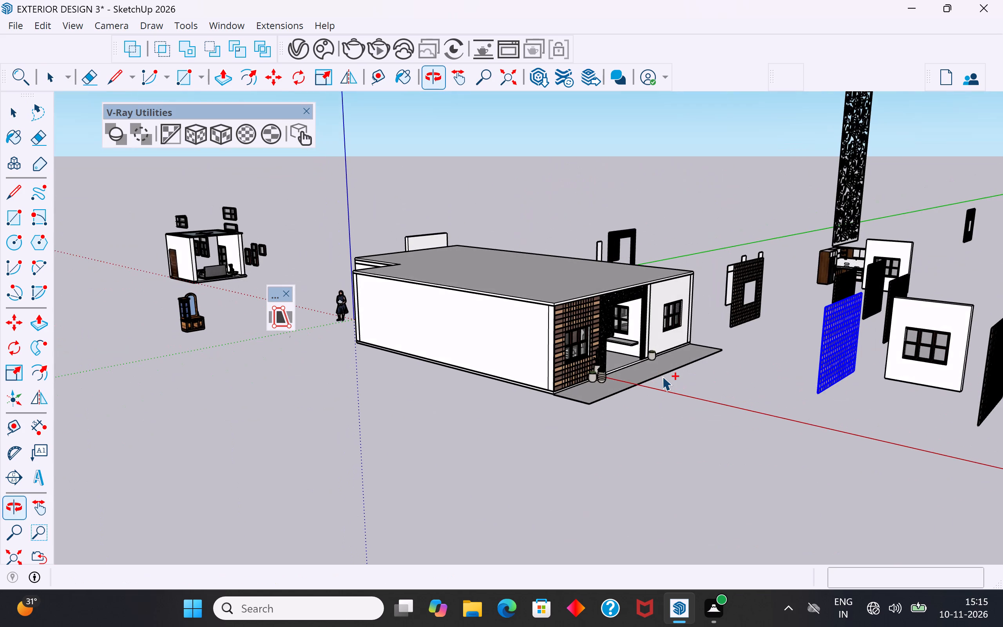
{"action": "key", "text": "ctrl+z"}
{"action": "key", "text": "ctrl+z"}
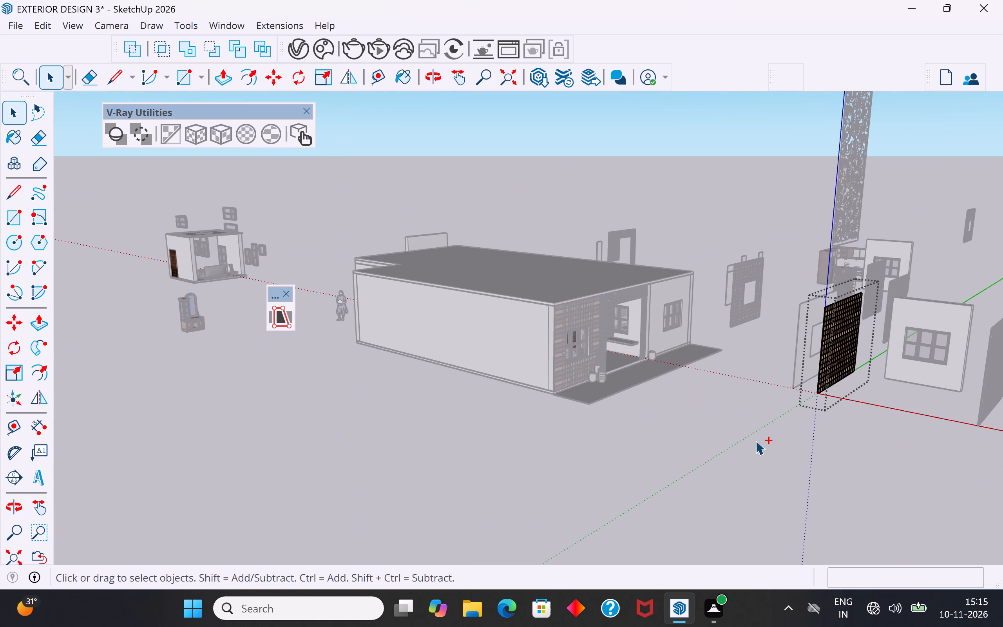
Undo the last two operations and leave the wall group that is open for editing.
{"action": "key", "text": "ctrl+z"}
{"action": "key", "text": "ctrl+z"}
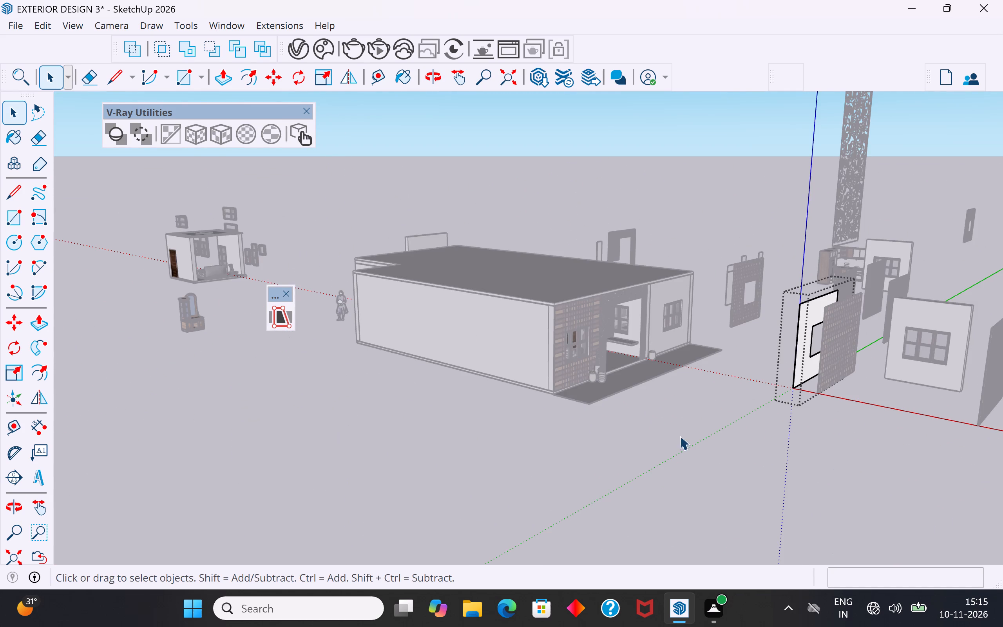
{"action": "left_click", "coordinate": [674, 447]}
Move the detached cladding panel with the window opening onto the house's plain front wall, seating its lower corner at the wall base beside the porch.
{"action": "scroll", "coordinate": [751, 328], "scroll_direction": "up", "scroll_amount": 6}
{"action": "left_click", "coordinate": [746, 298]}
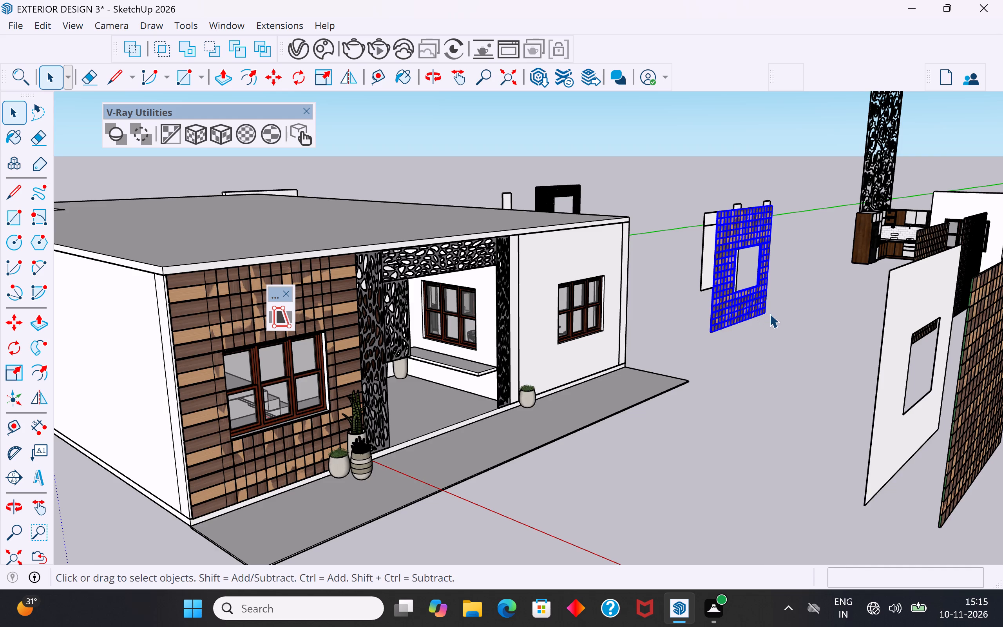
{"action": "middle_click_drag", "start_coordinate": [769, 313], "coordinate": [688, 386]}
{"action": "scroll", "coordinate": [776, 265], "scroll_direction": "up", "scroll_amount": 4}
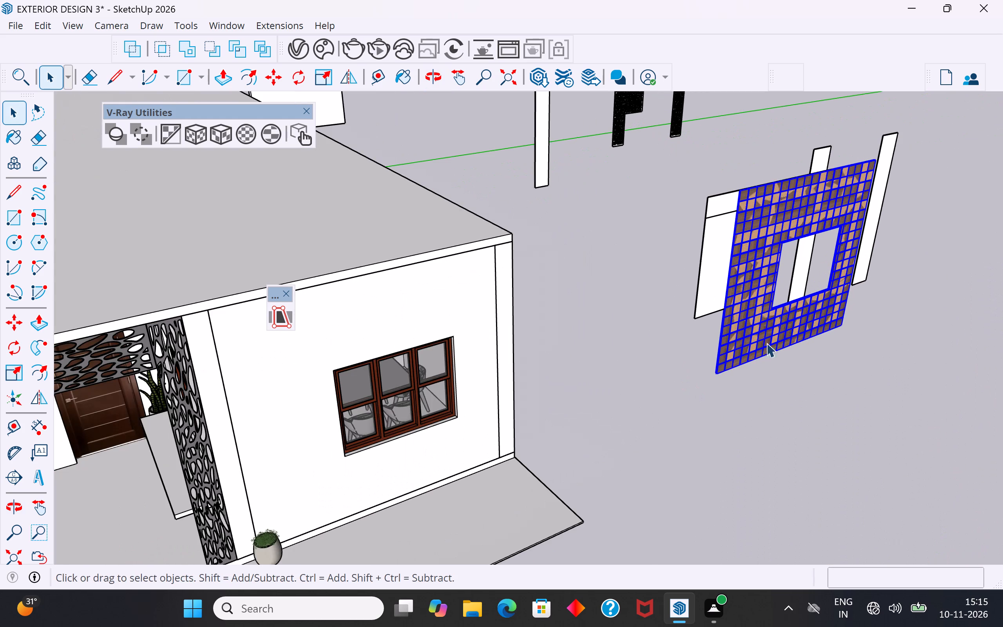
{"action": "key", "text": "m"}
{"action": "scroll", "coordinate": [720, 380], "scroll_direction": "up", "scroll_amount": 7}
{"action": "scroll", "coordinate": [690, 369], "scroll_direction": "up", "scroll_amount": 2}
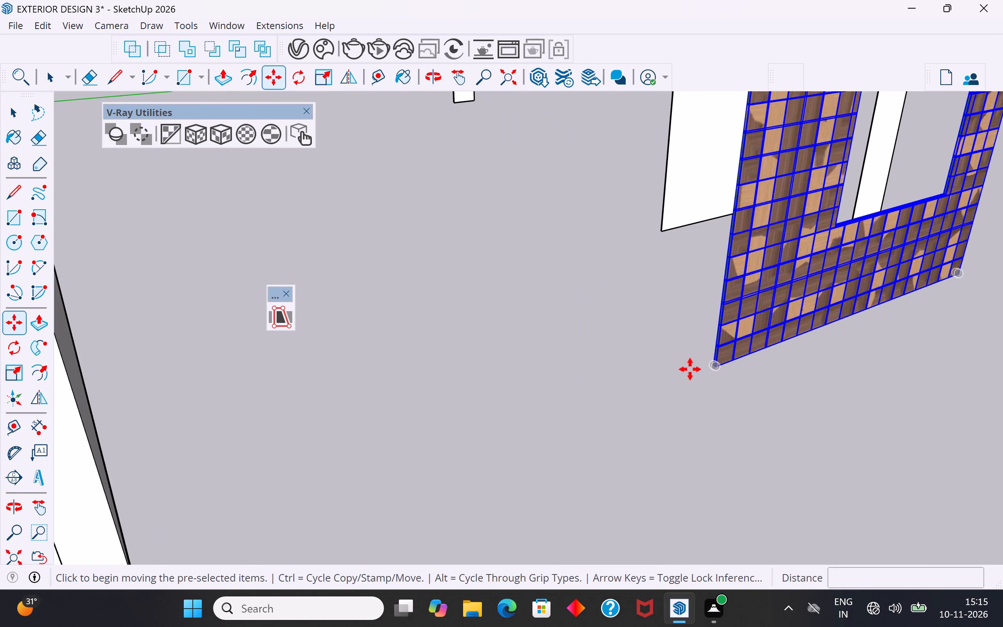
{"action": "scroll", "coordinate": [690, 369], "scroll_direction": "up", "scroll_amount": 14}
{"action": "left_click", "coordinate": [730, 353]}
{"action": "scroll", "coordinate": [911, 384], "scroll_direction": "down", "scroll_amount": 3}
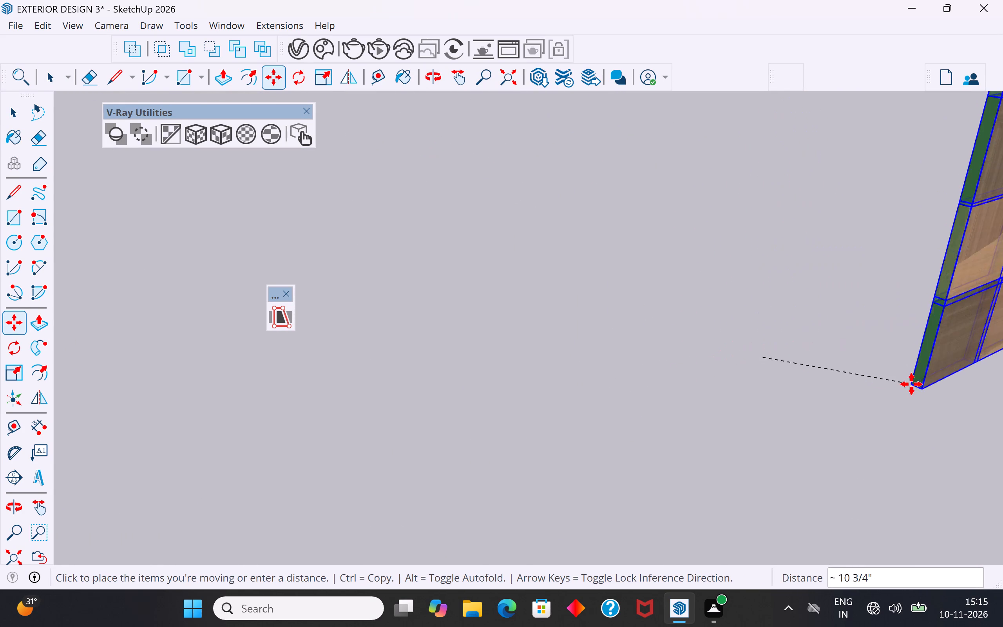
{"action": "scroll", "coordinate": [911, 384], "scroll_direction": "down", "scroll_amount": 15}
{"action": "scroll", "coordinate": [917, 330], "scroll_direction": "down", "scroll_amount": 12}
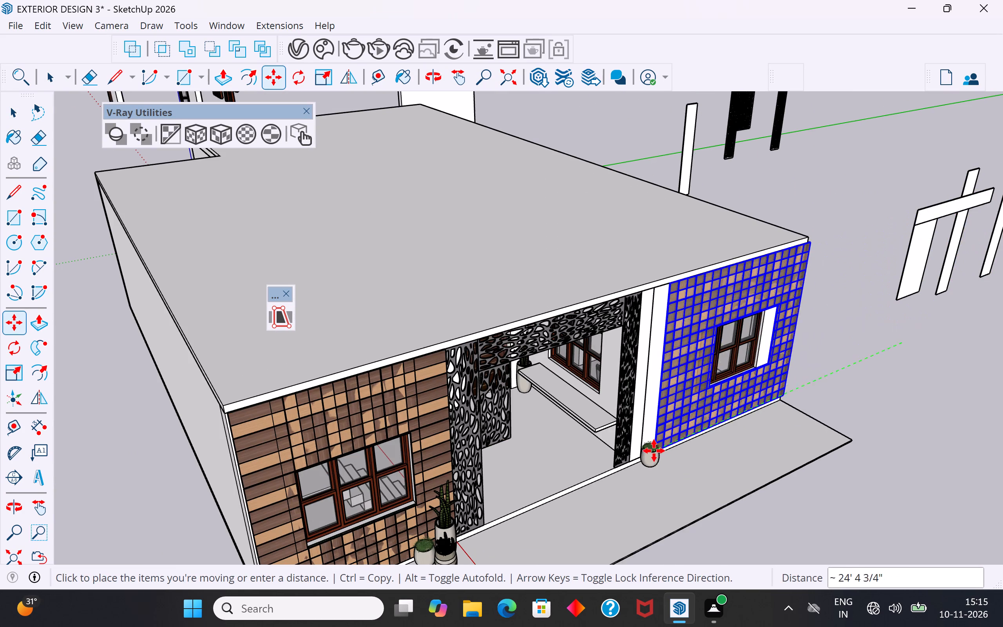
{"action": "scroll", "coordinate": [654, 451], "scroll_direction": "up", "scroll_amount": 8}
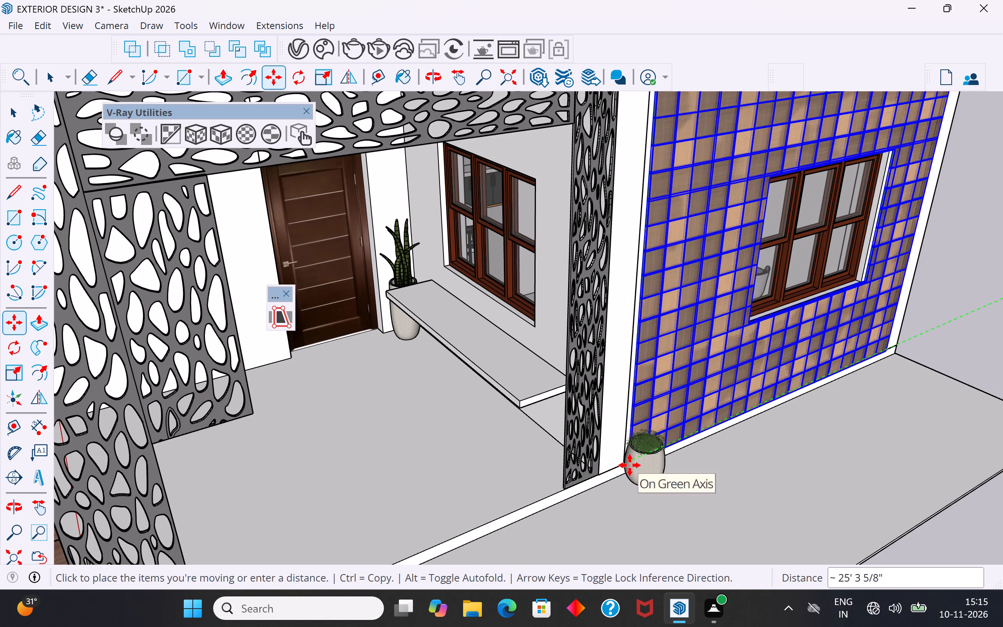
{"action": "scroll", "coordinate": [624, 462], "scroll_direction": "up", "scroll_amount": 18}
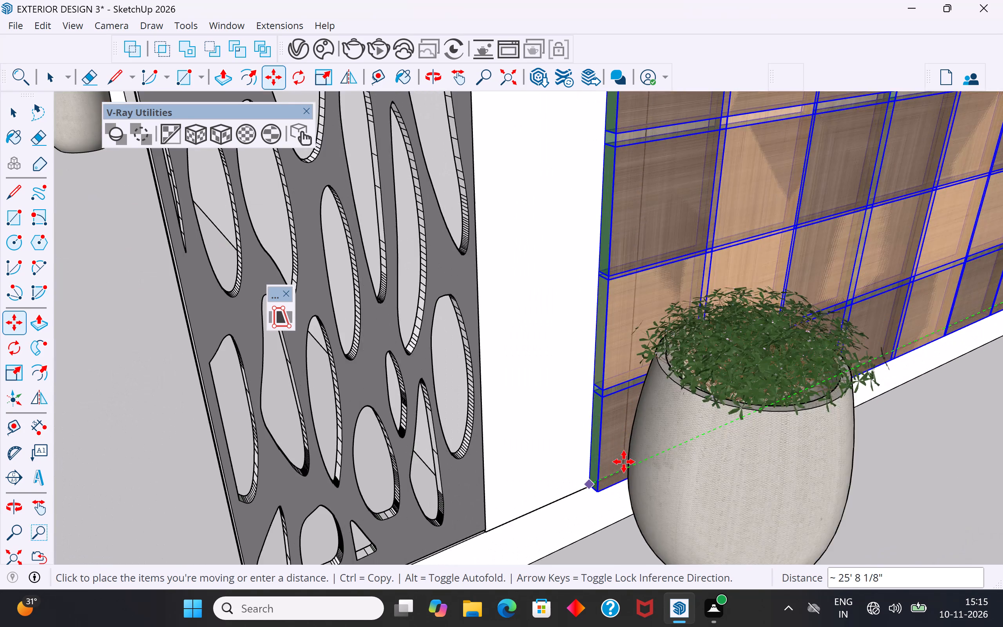
{"action": "scroll", "coordinate": [624, 462], "scroll_direction": "up", "scroll_amount": 4}
{"action": "left_click", "coordinate": [621, 484]}
{"action": "scroll", "coordinate": [592, 501], "scroll_direction": "down", "scroll_amount": 20}
{"action": "scroll", "coordinate": [592, 501], "scroll_direction": "down", "scroll_amount": 11}
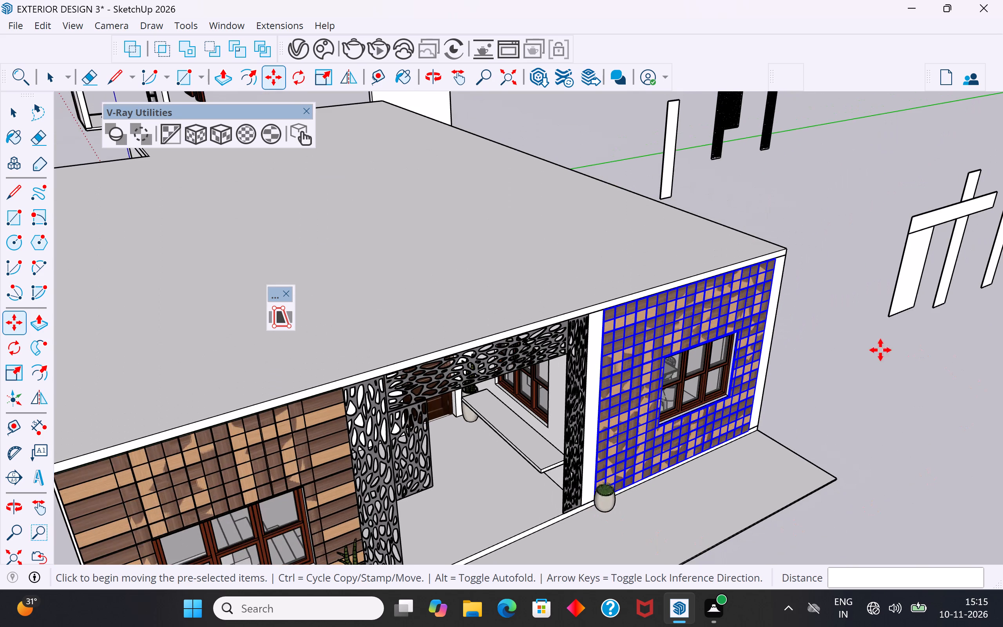
{"action": "scroll", "coordinate": [585, 379], "scroll_direction": "down", "scroll_amount": 9}
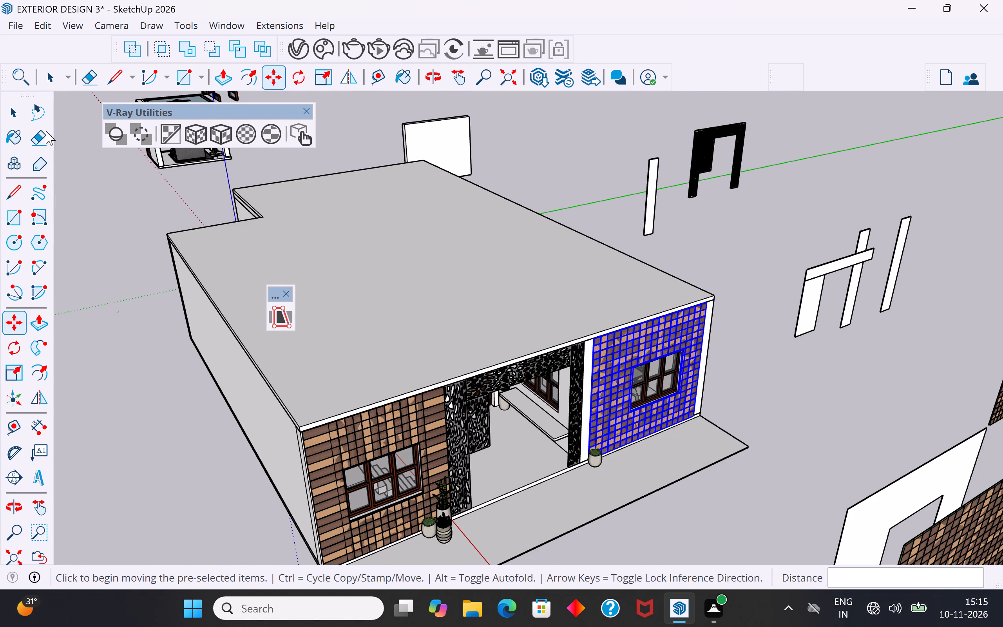
{"action": "left_click", "coordinate": [16, 112]}
{"action": "left_click", "coordinate": [72, 196]}
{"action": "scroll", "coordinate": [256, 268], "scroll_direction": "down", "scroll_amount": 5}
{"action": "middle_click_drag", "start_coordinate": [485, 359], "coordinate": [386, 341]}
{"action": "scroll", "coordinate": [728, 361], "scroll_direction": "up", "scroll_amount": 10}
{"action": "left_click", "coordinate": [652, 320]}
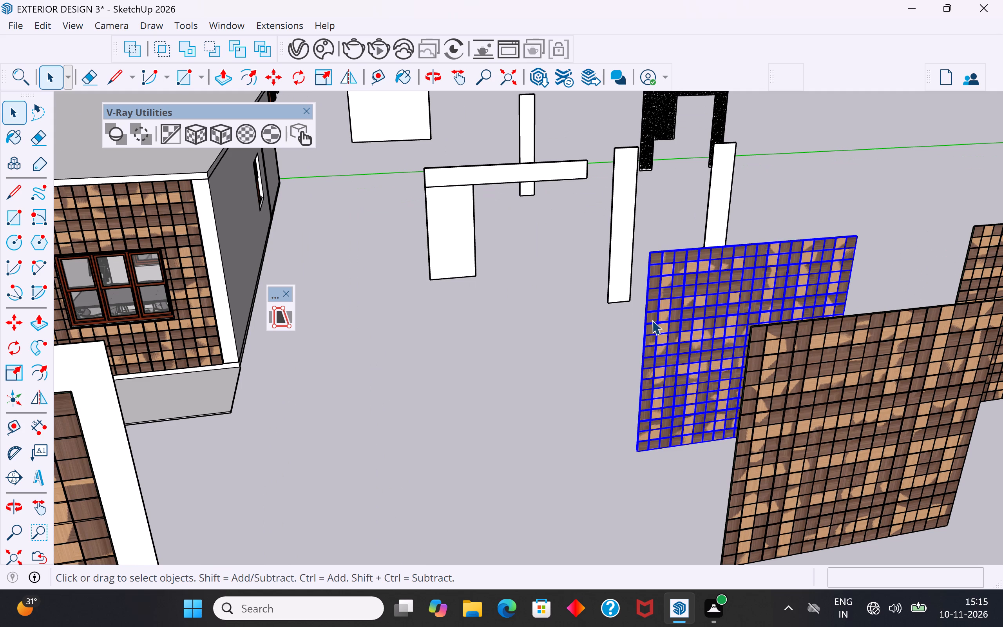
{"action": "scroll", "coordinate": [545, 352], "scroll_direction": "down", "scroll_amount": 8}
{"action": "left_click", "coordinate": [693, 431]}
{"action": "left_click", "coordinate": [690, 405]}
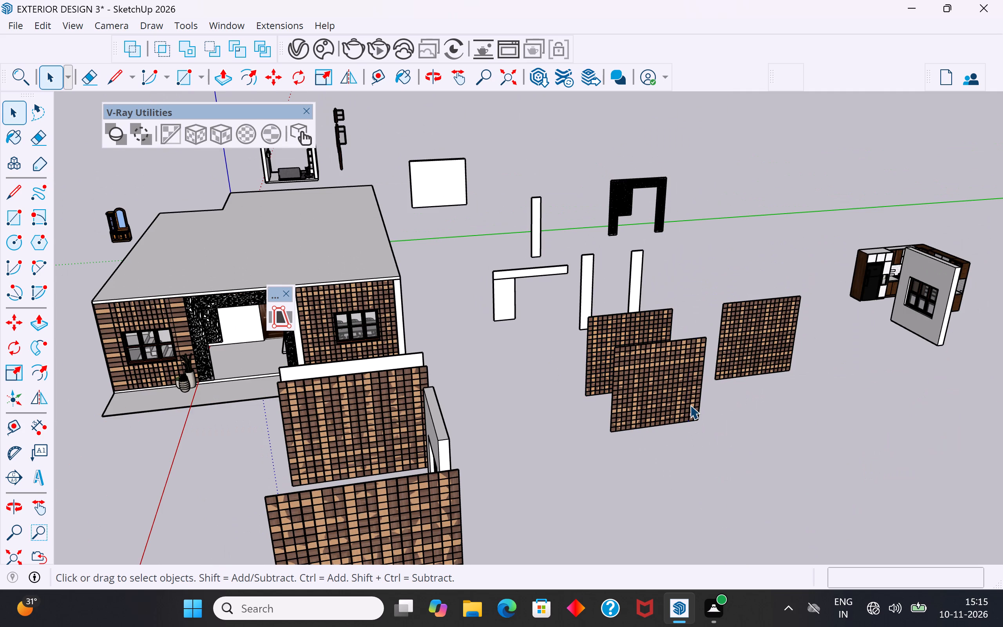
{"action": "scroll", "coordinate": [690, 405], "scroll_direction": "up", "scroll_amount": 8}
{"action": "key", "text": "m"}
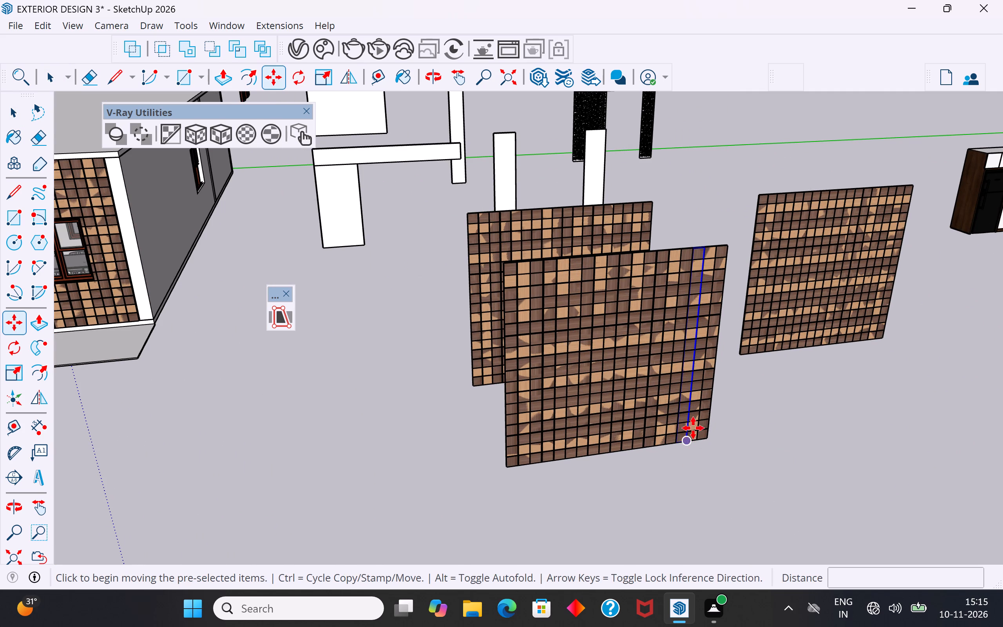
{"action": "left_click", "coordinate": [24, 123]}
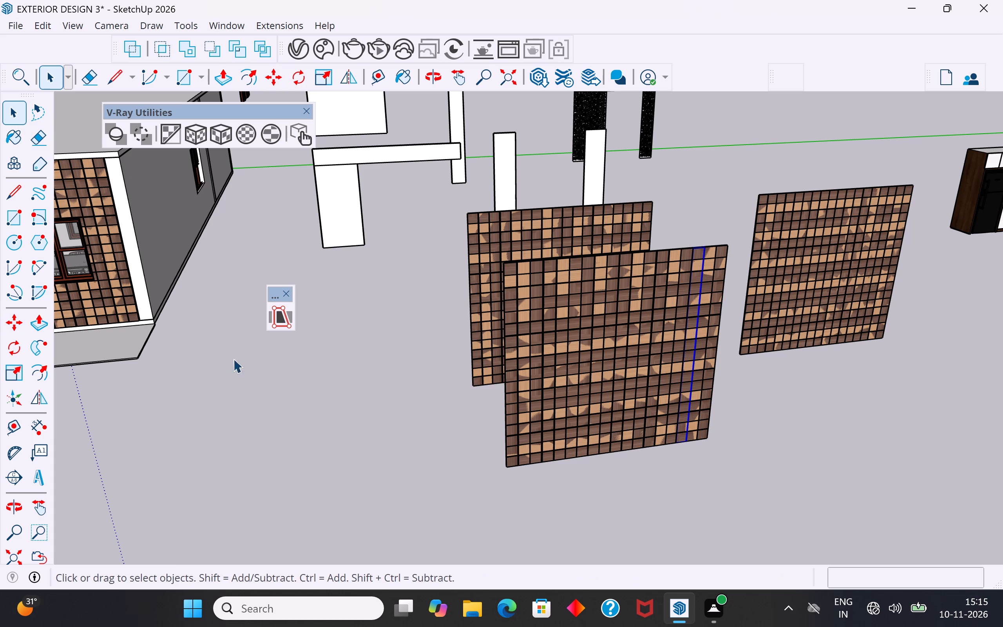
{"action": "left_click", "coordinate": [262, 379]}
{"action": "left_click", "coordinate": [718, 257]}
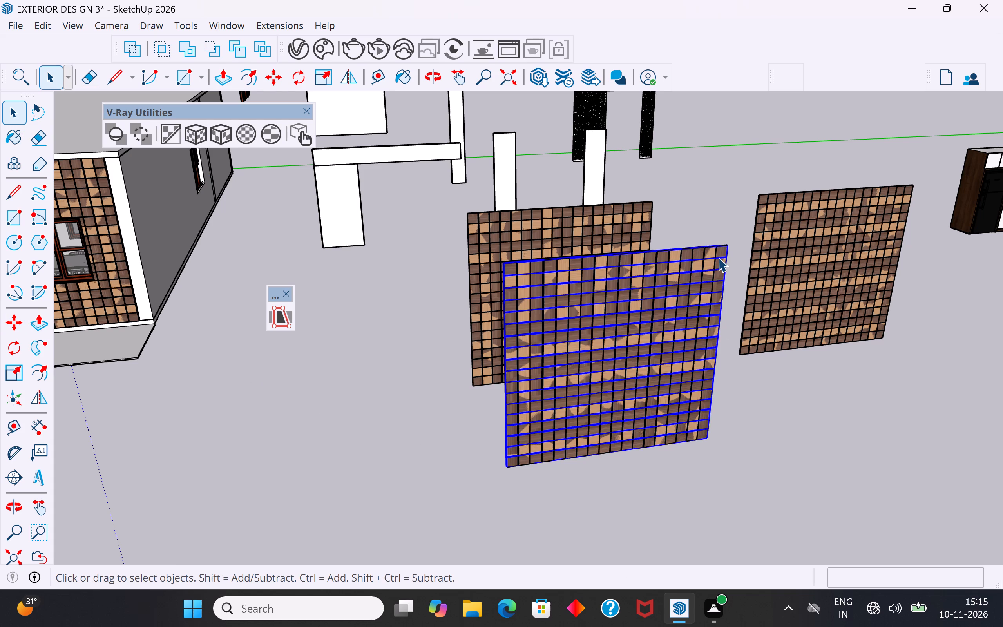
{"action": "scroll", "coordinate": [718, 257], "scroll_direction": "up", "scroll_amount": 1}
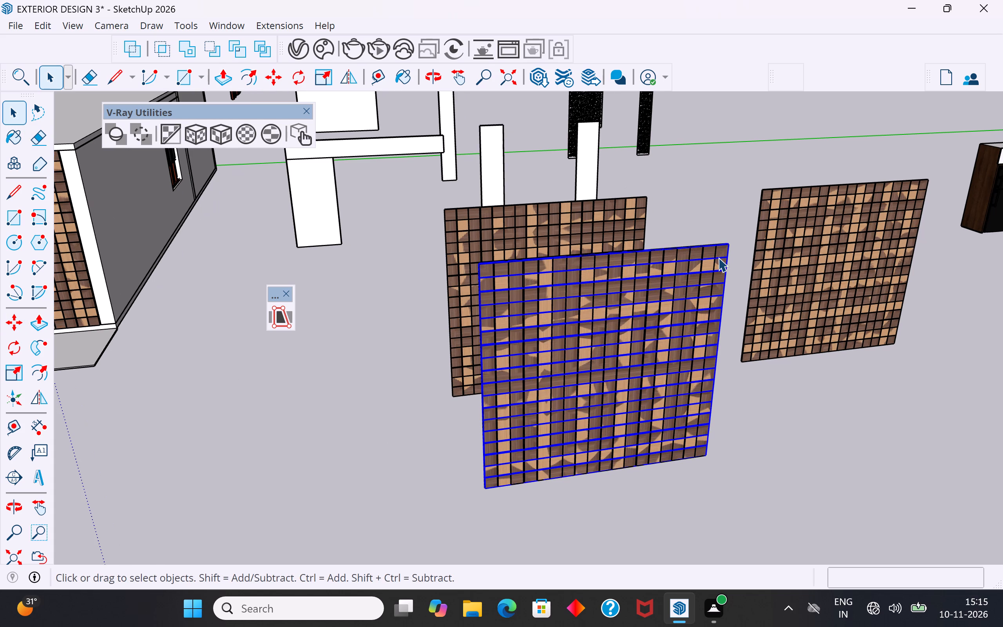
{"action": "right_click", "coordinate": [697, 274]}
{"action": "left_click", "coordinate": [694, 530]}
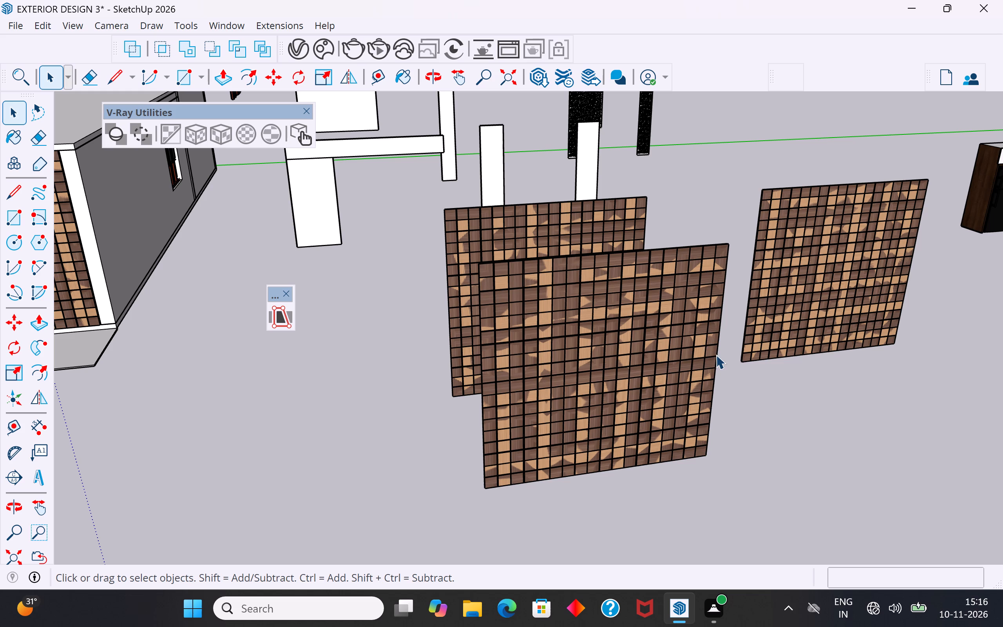
Explode the vertical strip next to the end strip of the foremost detached cladding panel without an opening.
{"action": "left_click", "coordinate": [701, 336]}
{"action": "right_click", "coordinate": [701, 336]}
{"action": "left_click", "coordinate": [759, 104]}
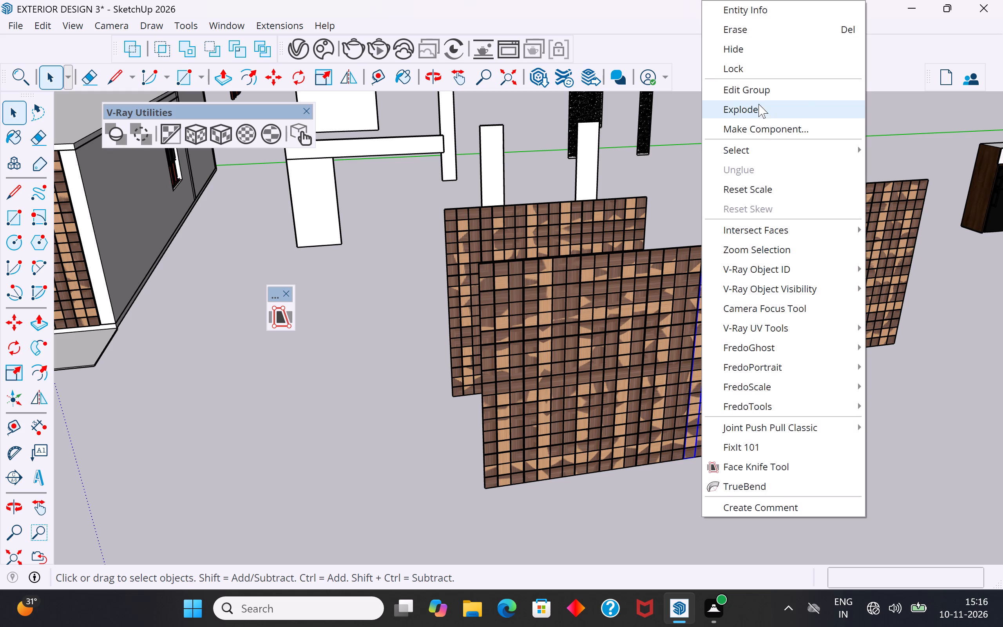
{"action": "left_click", "coordinate": [762, 428]}
Copy the panel's end vertical strip about 2' 9" outward, beyond the panel's side edge.
{"action": "left_click", "coordinate": [713, 354]}
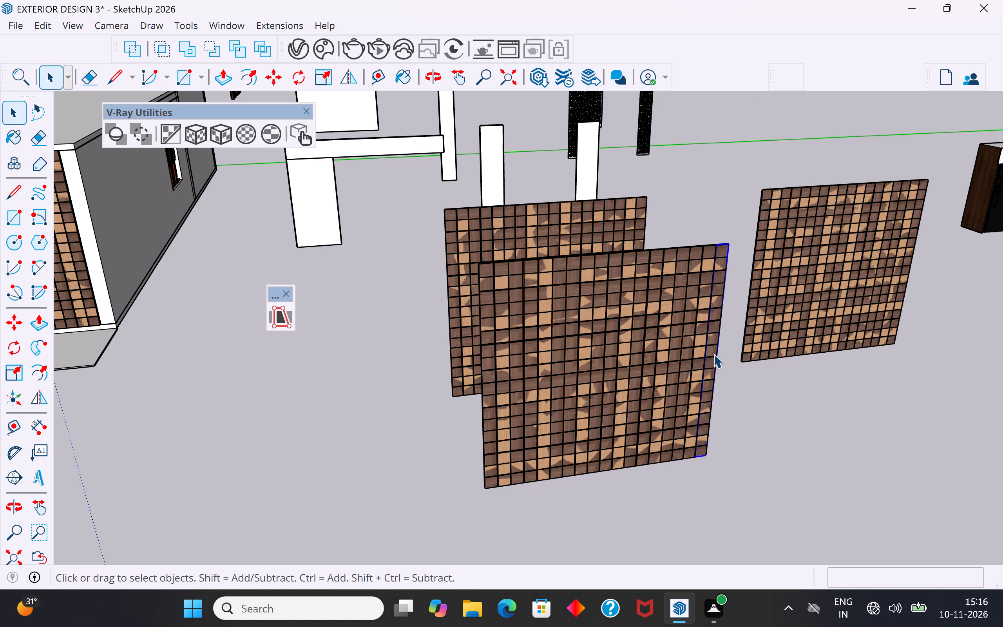
{"action": "key", "text": "m"}
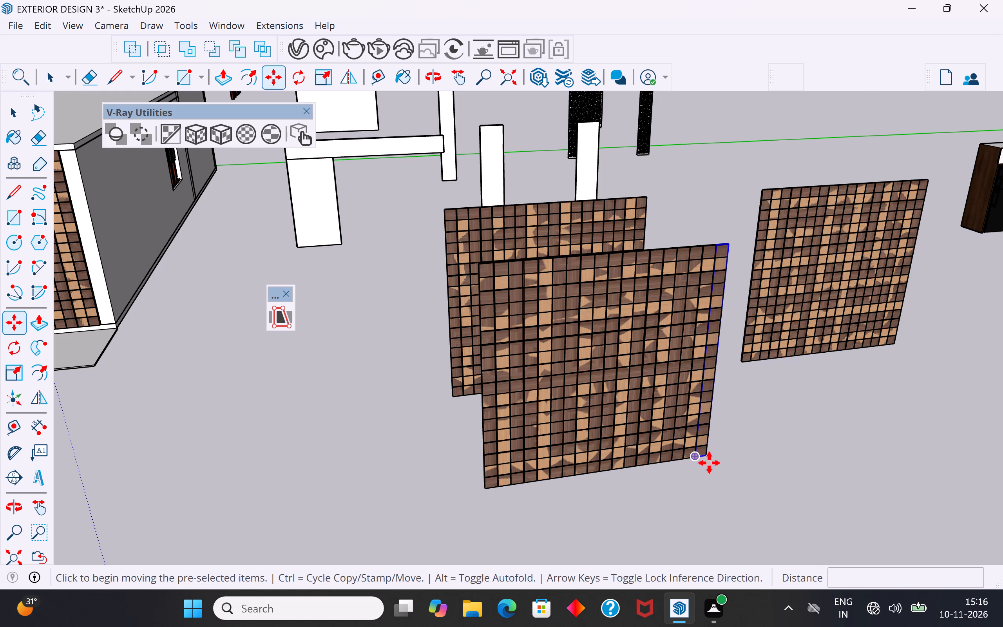
{"action": "left_click", "coordinate": [702, 460]}
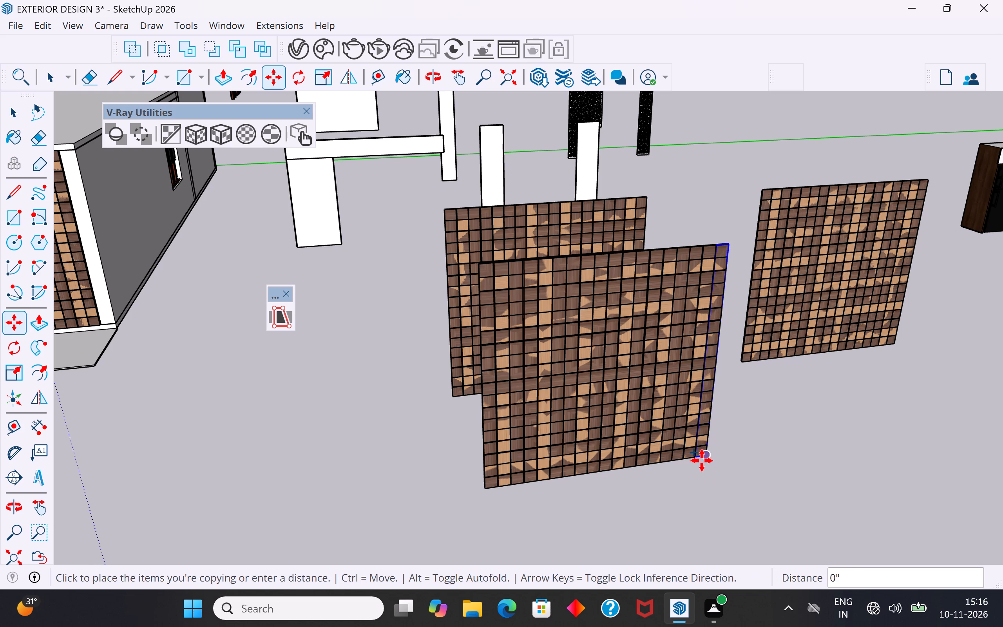
{"action": "left_click", "coordinate": [764, 453]}
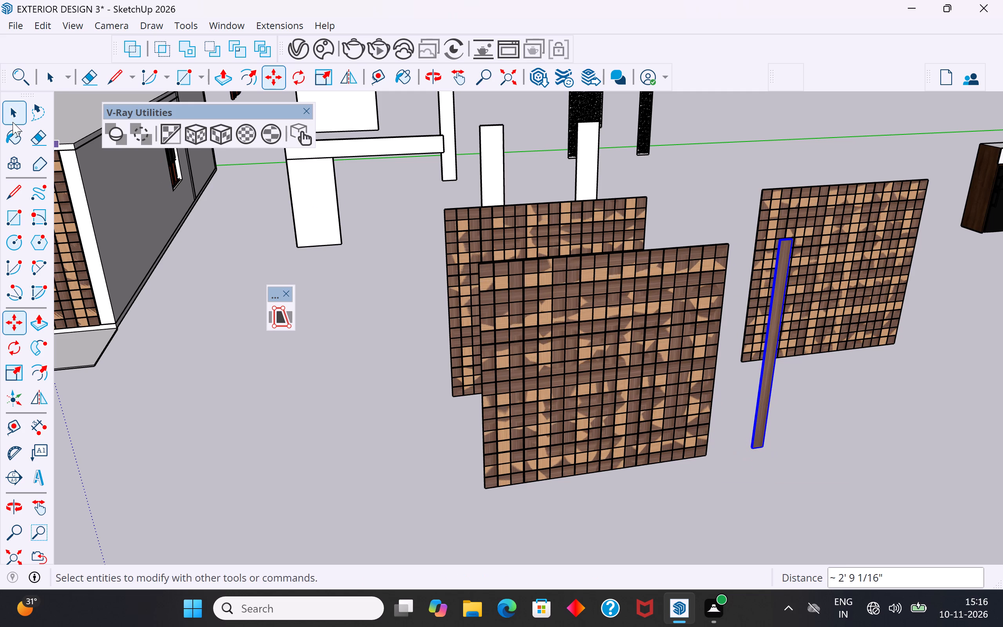
{"action": "left_click", "coordinate": [13, 119]}
{"action": "left_click", "coordinate": [279, 419]}
Hide the original vertical strip at the end of the panel, next to the copied strip.
{"action": "left_click", "coordinate": [716, 268]}
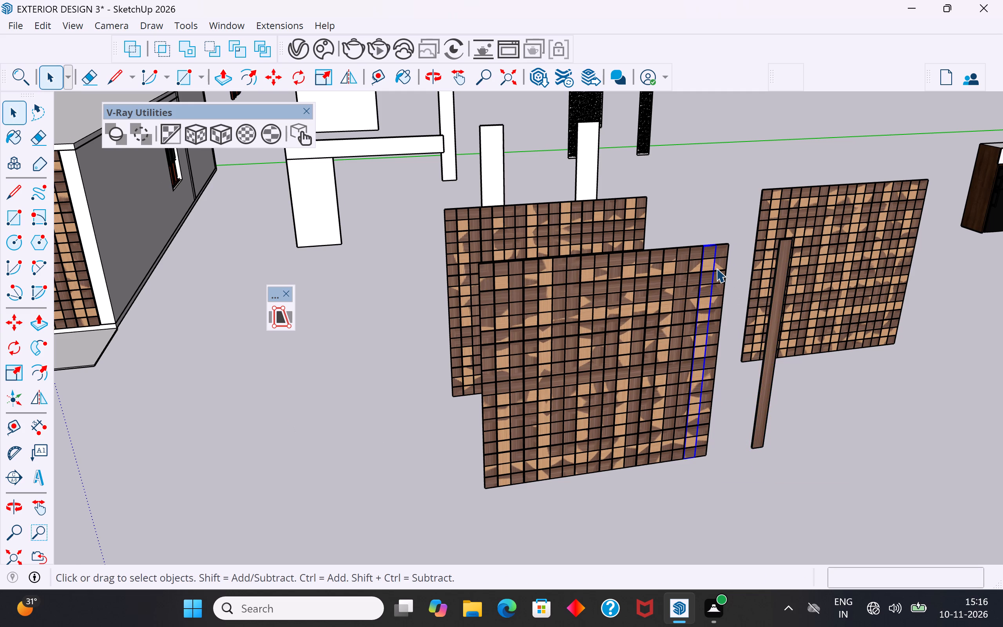
{"action": "left_click", "coordinate": [719, 265]}
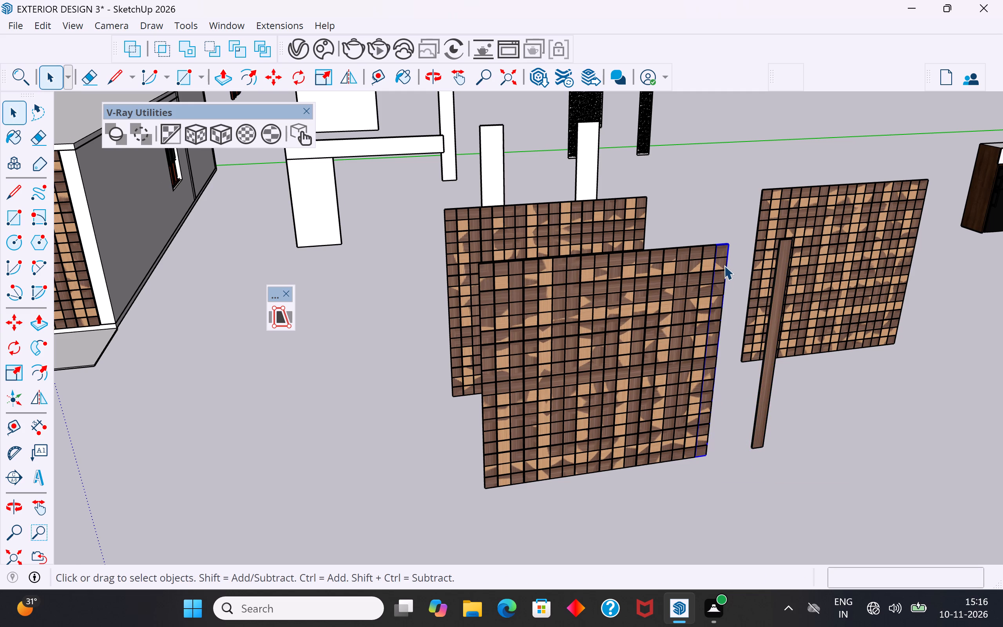
{"action": "middle_click_drag", "start_coordinate": [869, 442], "coordinate": [810, 324]}
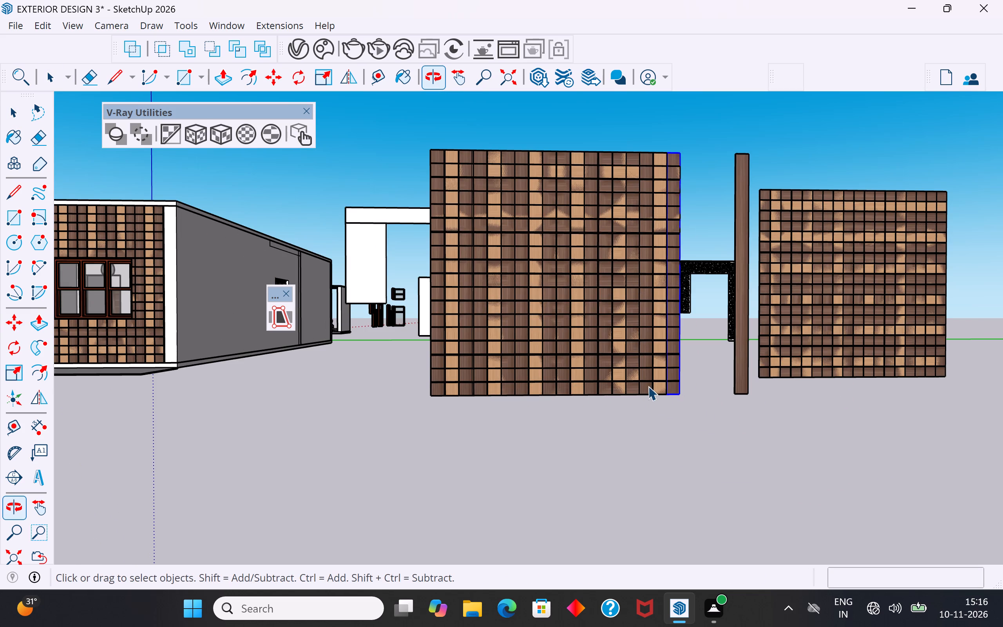
{"action": "left_click", "coordinate": [657, 393]}
{"action": "left_click", "coordinate": [670, 397]}
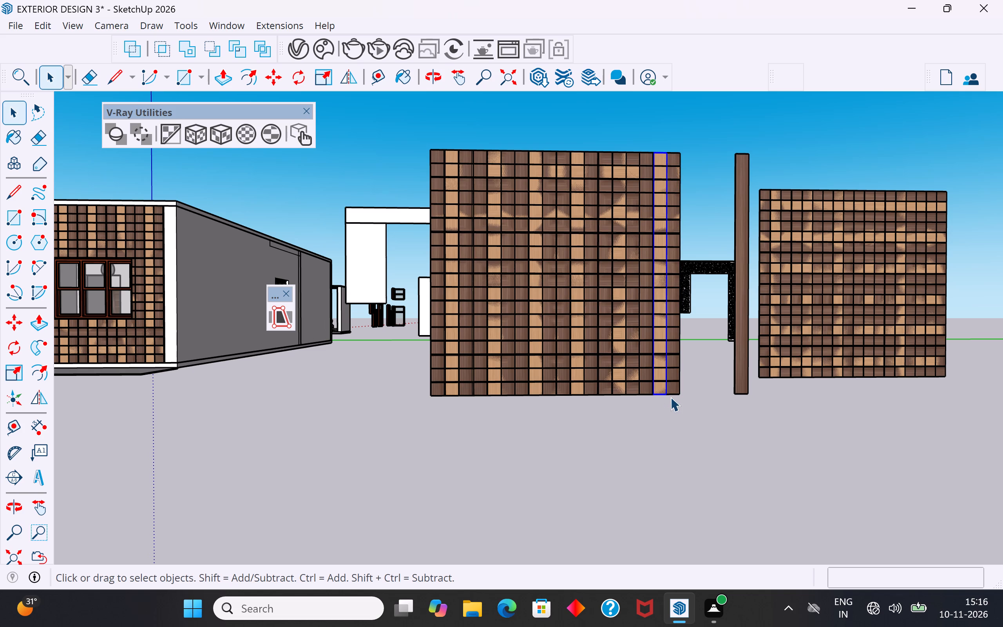
{"action": "left_click", "coordinate": [675, 392]}
{"action": "right_click", "coordinate": [675, 391]}
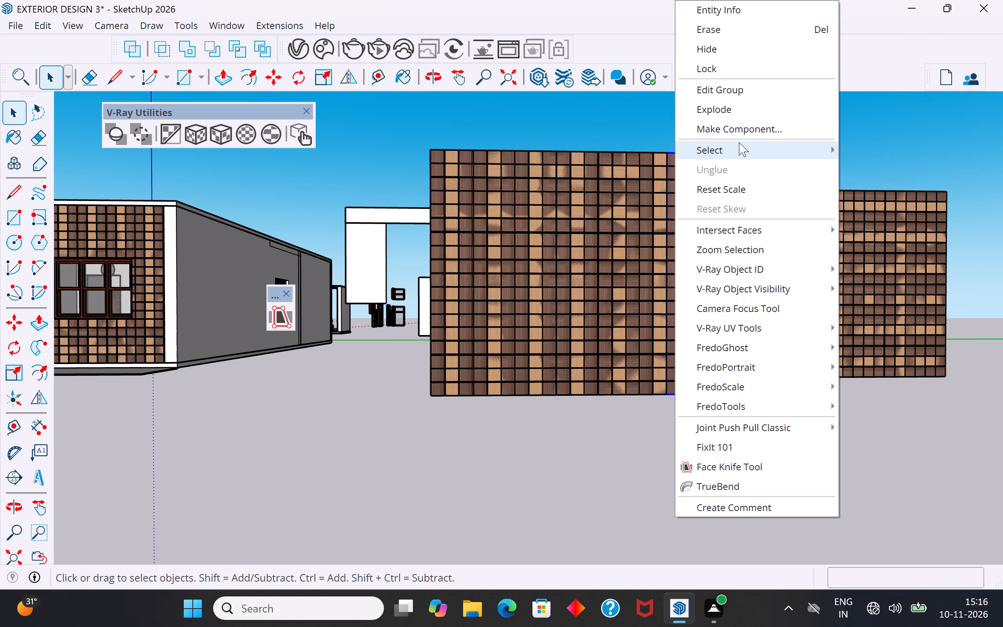
{"action": "left_click", "coordinate": [744, 52]}
Explode the group of horizontal strips in the same cladding panel.
{"action": "left_click", "coordinate": [674, 388]}
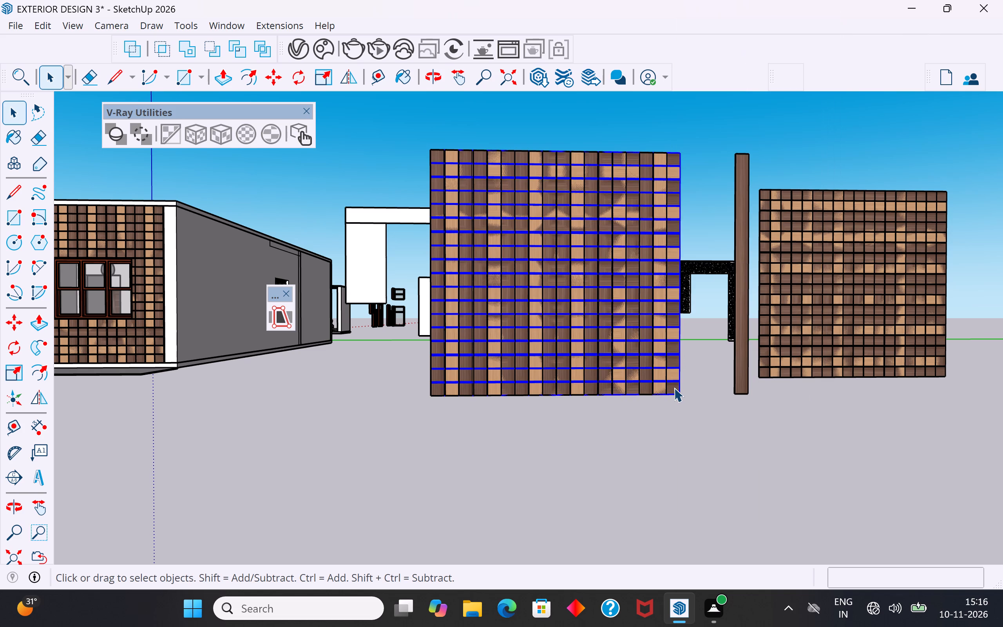
{"action": "right_click", "coordinate": [674, 388]}
{"action": "left_click", "coordinate": [723, 109]}
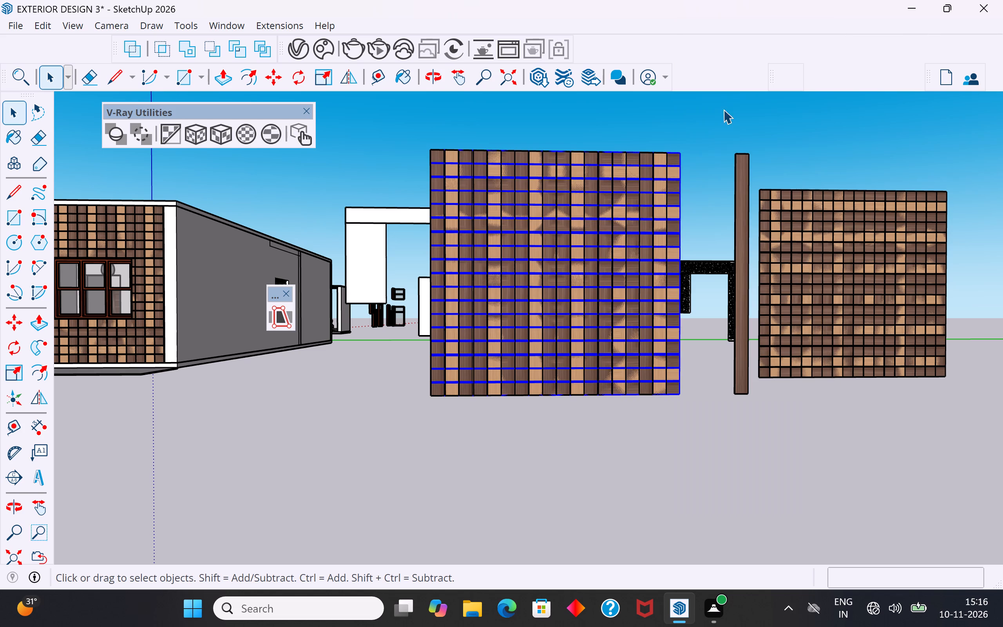
{"action": "left_click", "coordinate": [677, 415]}
Copy the panel's bottom horizontal strip sideways so its end corner meets the bottom outer corner of the copied vertical strip.
{"action": "left_click", "coordinate": [673, 387]}
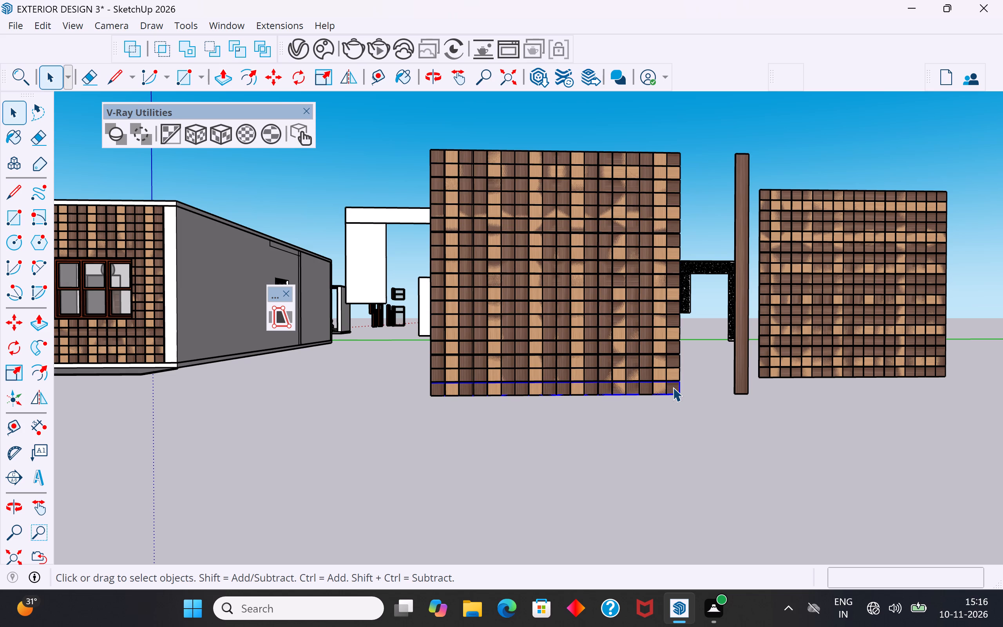
{"action": "key", "text": "m"}
{"action": "left_click", "coordinate": [680, 393], "text": "ctrl"}
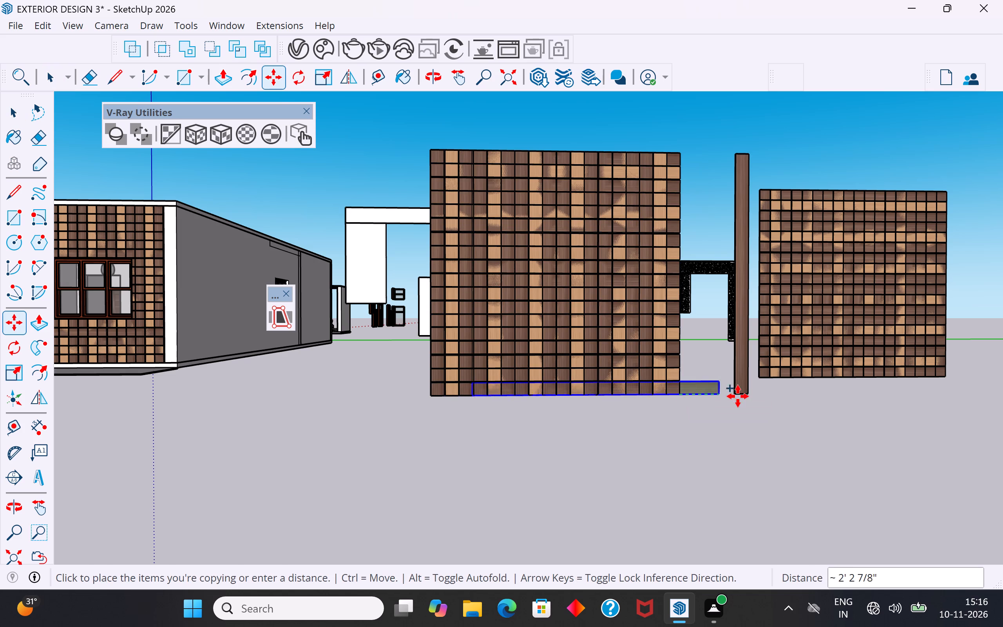
{"action": "left_click", "coordinate": [751, 396]}
{"action": "scroll", "coordinate": [791, 454], "scroll_direction": "down", "scroll_amount": 4}
{"action": "scroll", "coordinate": [754, 407], "scroll_direction": "up", "scroll_amount": 3}
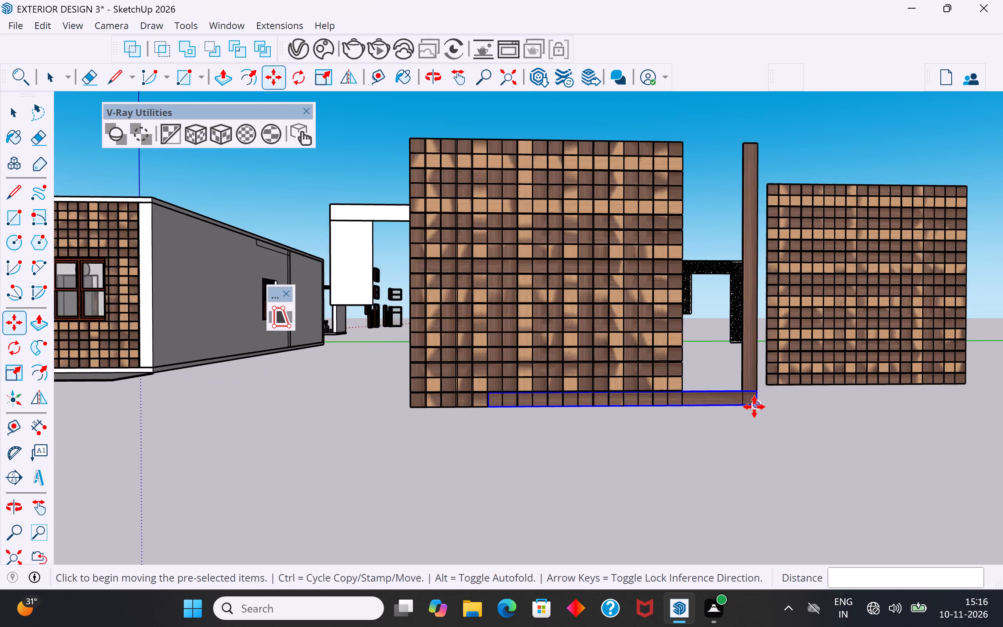
{"action": "scroll", "coordinate": [754, 407], "scroll_direction": "up", "scroll_amount": 17}
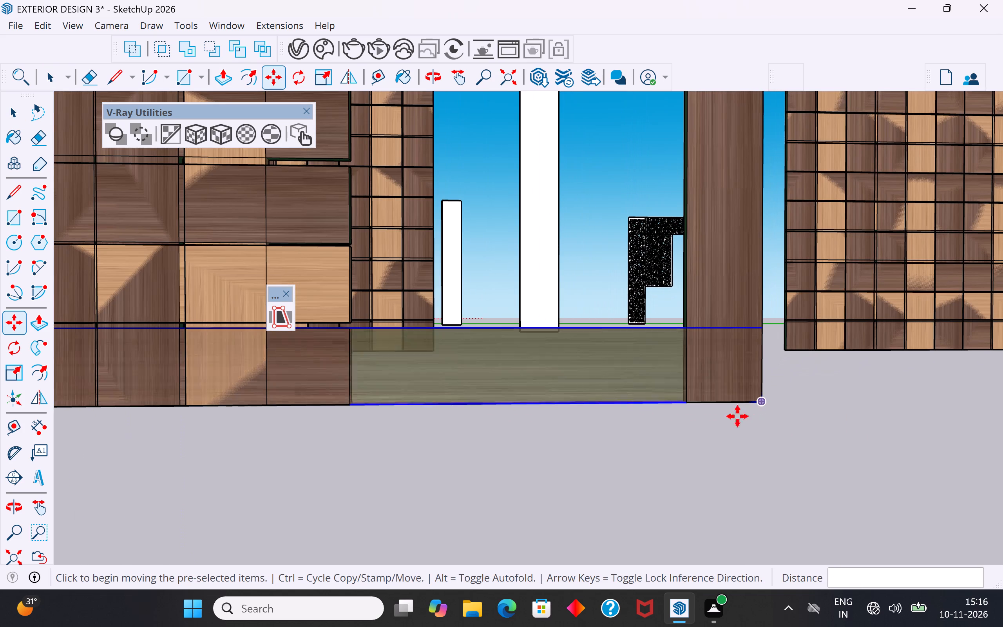
Copy the panel's second horizontal strip from the bottom about 2' 9" sideways to the outer edge of the copied vertical strip.
{"action": "left_click", "coordinate": [14, 109]}
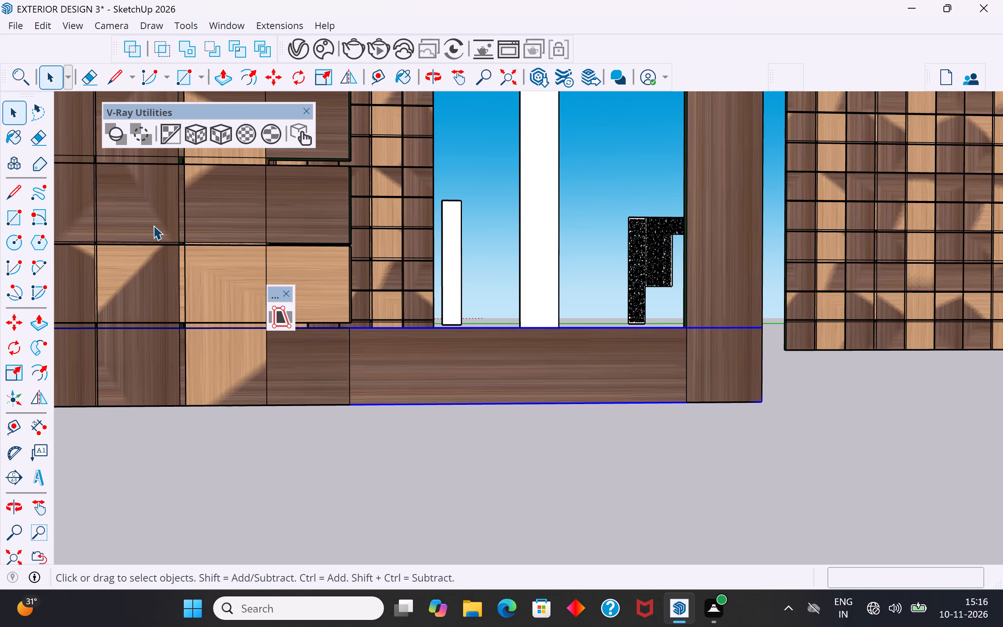
{"action": "left_click", "coordinate": [339, 289]}
{"action": "key", "text": "m"}
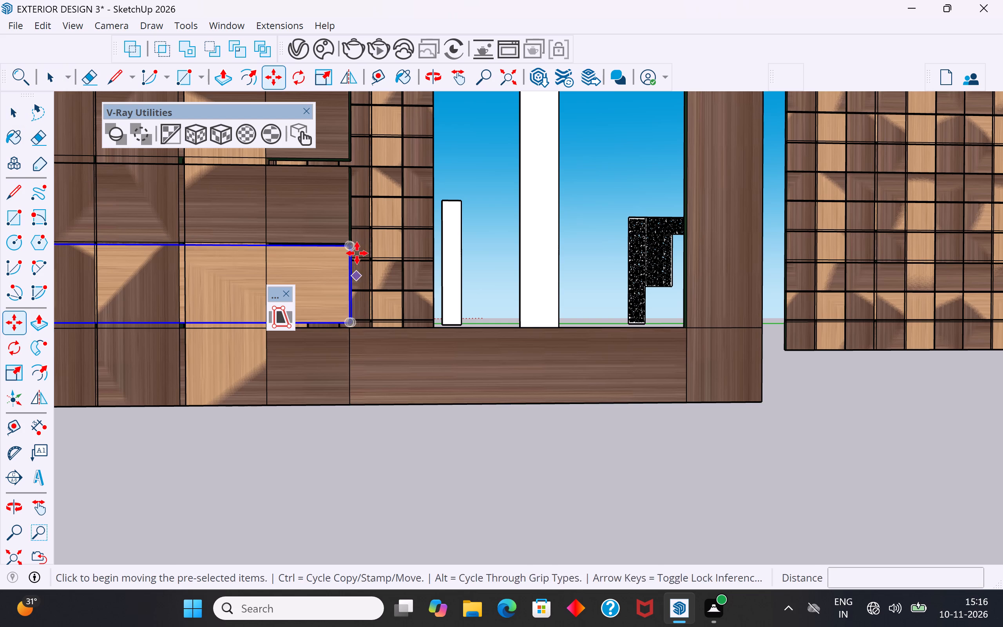
{"action": "left_click", "coordinate": [351, 245], "text": "ctrl"}
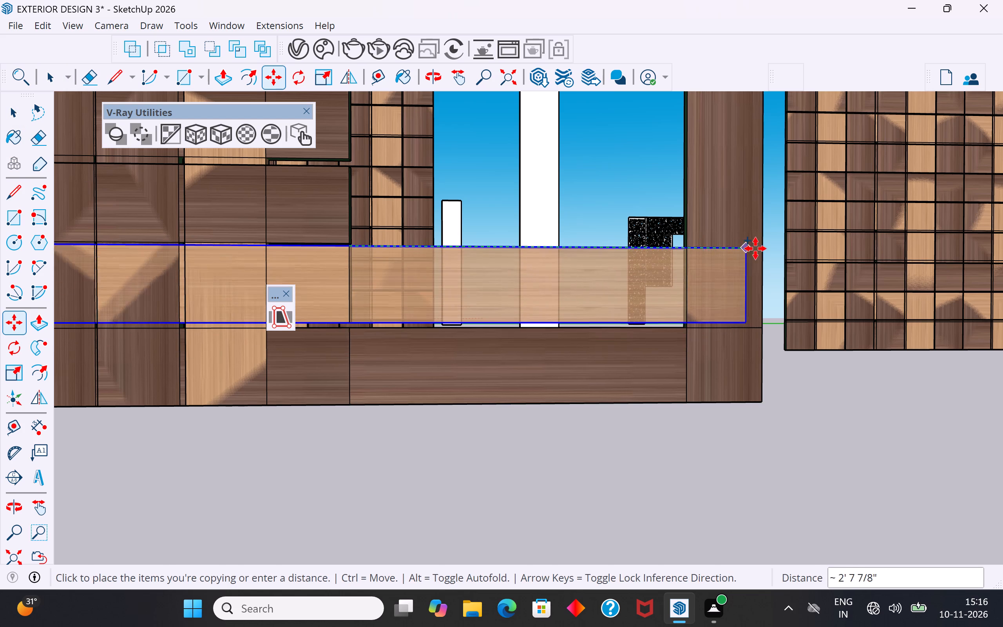
{"action": "left_click", "coordinate": [764, 247]}
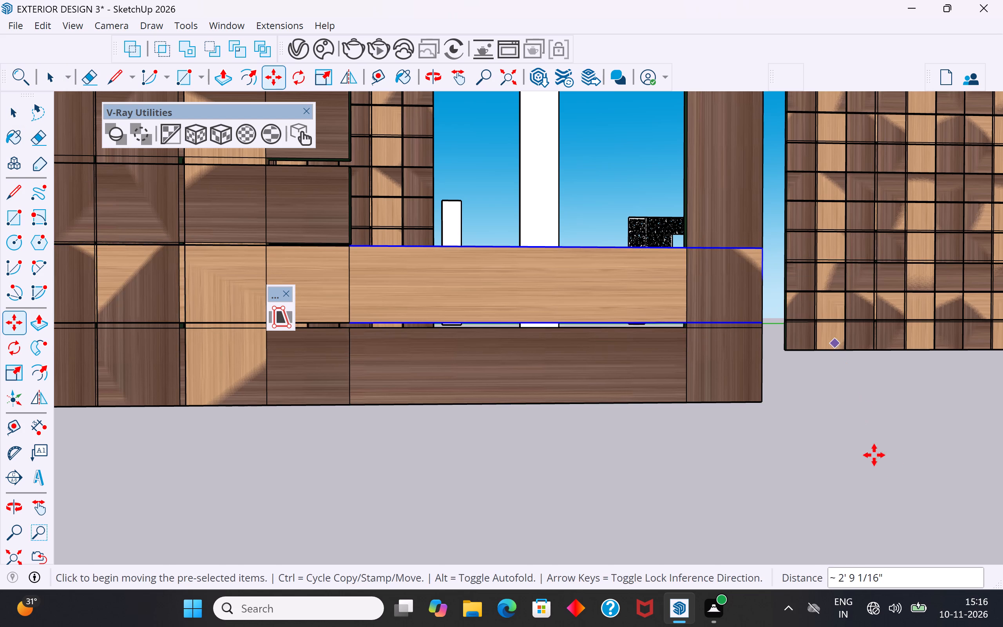
Move the panel's third horizontal strip from the bottom about 2' 9" sideways to the outer edge of the copied vertical strip.
{"action": "scroll", "coordinate": [897, 451], "scroll_direction": "down", "scroll_amount": 5}
{"action": "scroll", "coordinate": [724, 406], "scroll_direction": "down", "scroll_amount": 4}
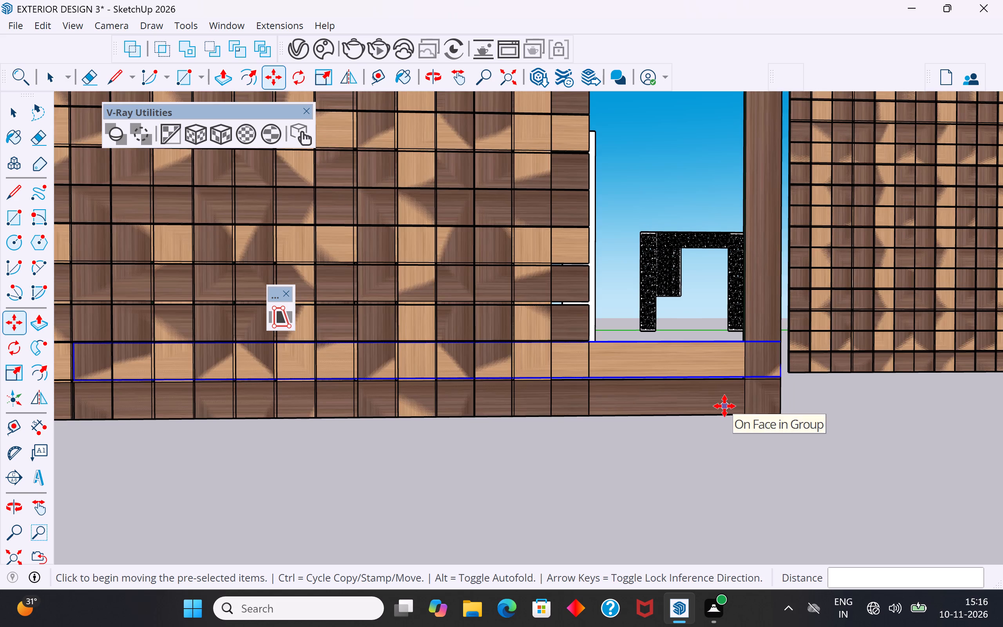
{"action": "scroll", "coordinate": [724, 417], "scroll_direction": "down", "scroll_amount": 5}
{"action": "left_click", "coordinate": [12, 118]}
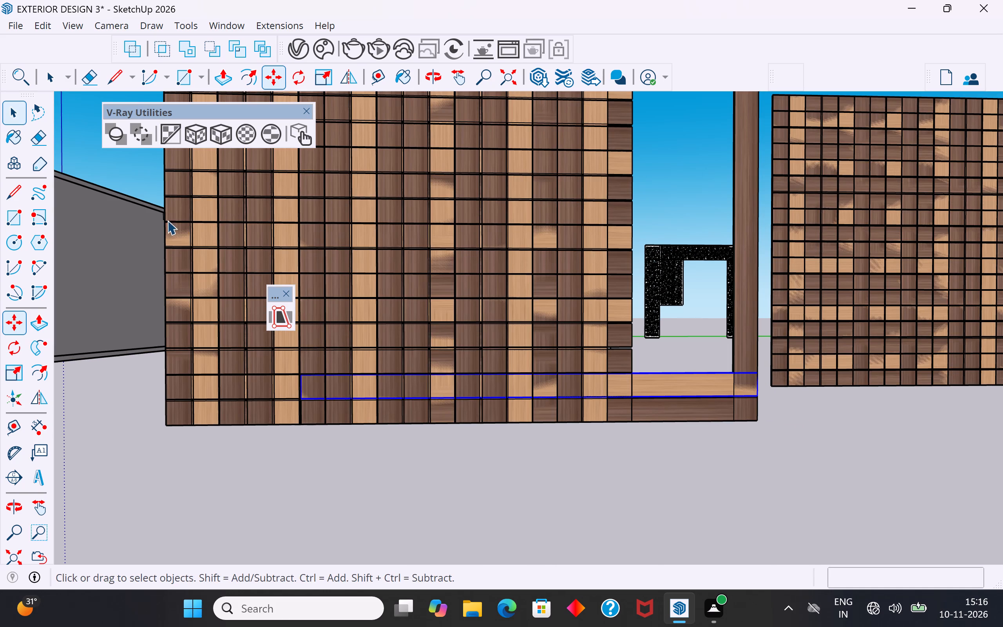
{"action": "left_click", "coordinate": [621, 364]}
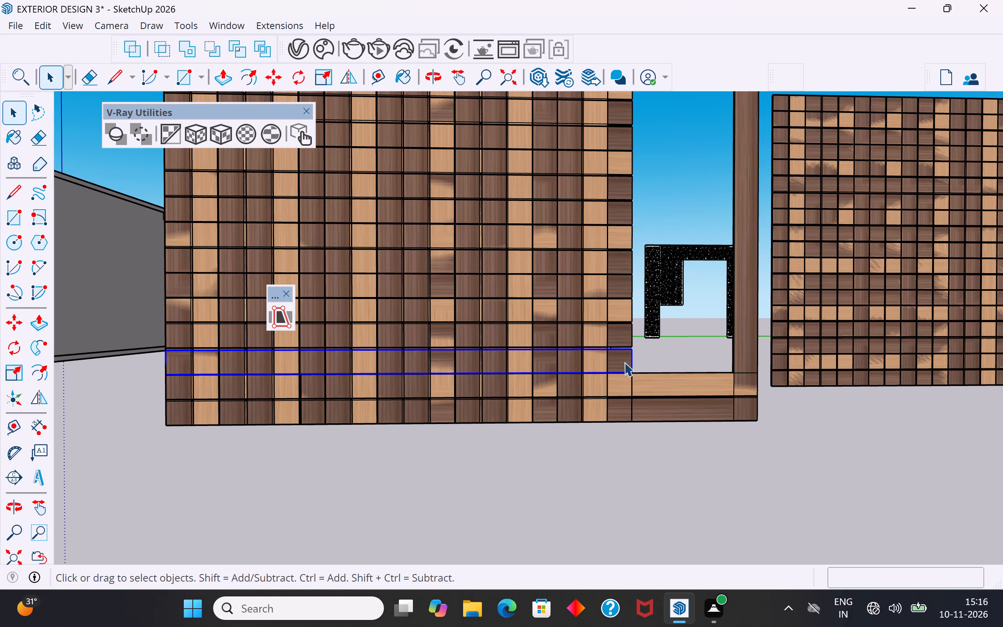
{"action": "key", "text": "m"}
{"action": "left_click", "coordinate": [635, 346]}
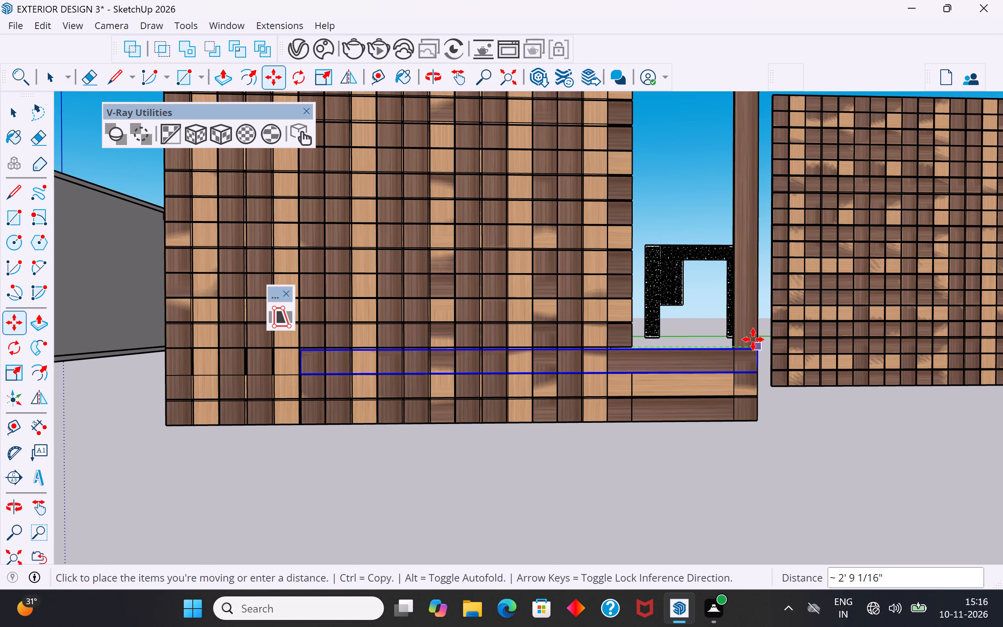
{"action": "left_click", "coordinate": [755, 339]}
Copy the panel's fourth horizontal strip from the bottom about 2' 9" sideways, level with the shifted strips below.
{"action": "left_click", "coordinate": [19, 115]}
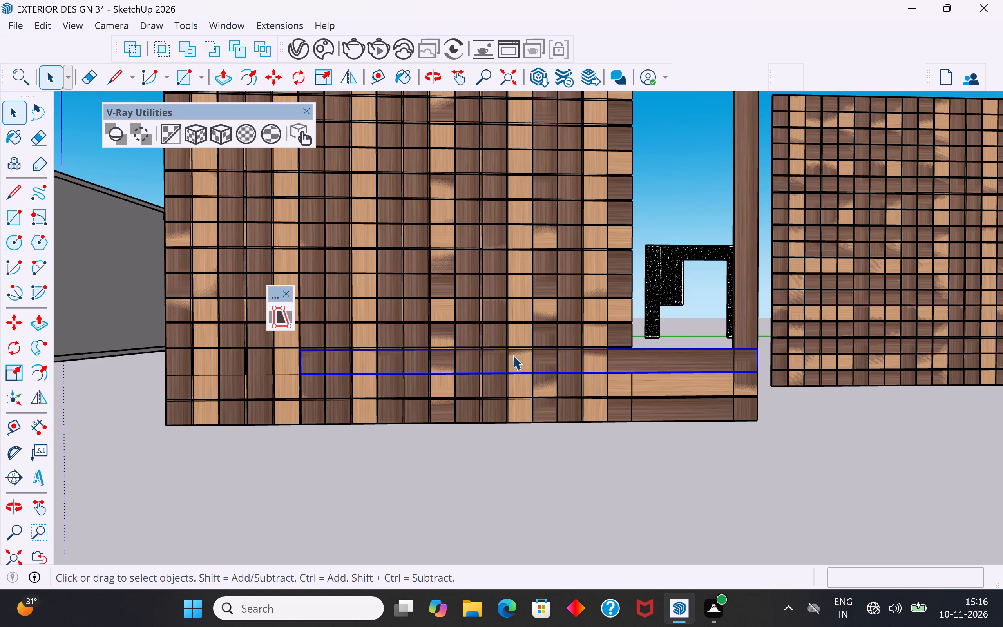
{"action": "left_click", "coordinate": [617, 338]}
{"action": "key", "text": "m"}
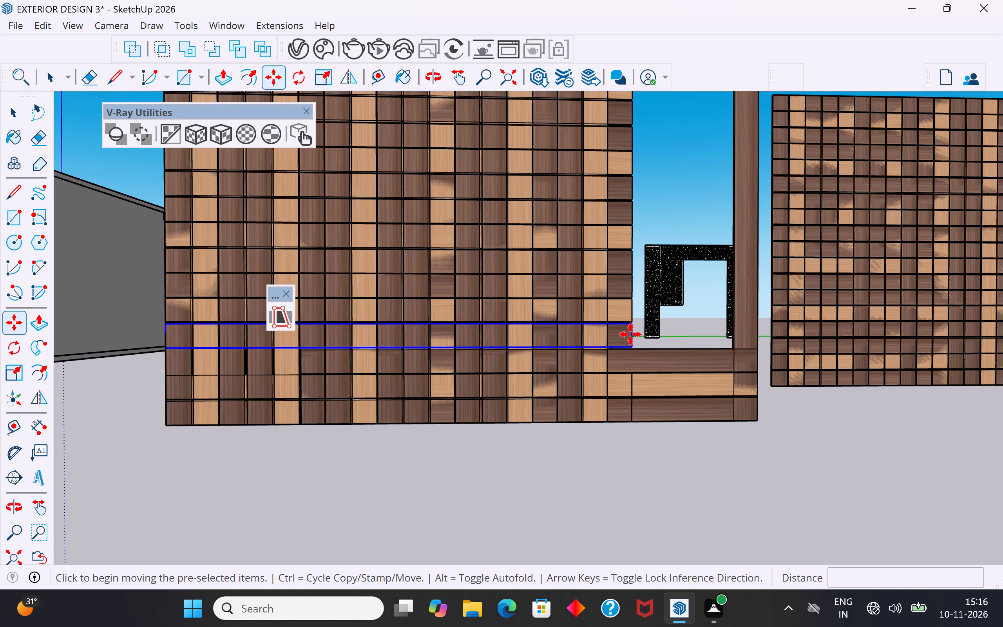
{"action": "left_click", "coordinate": [634, 324]}
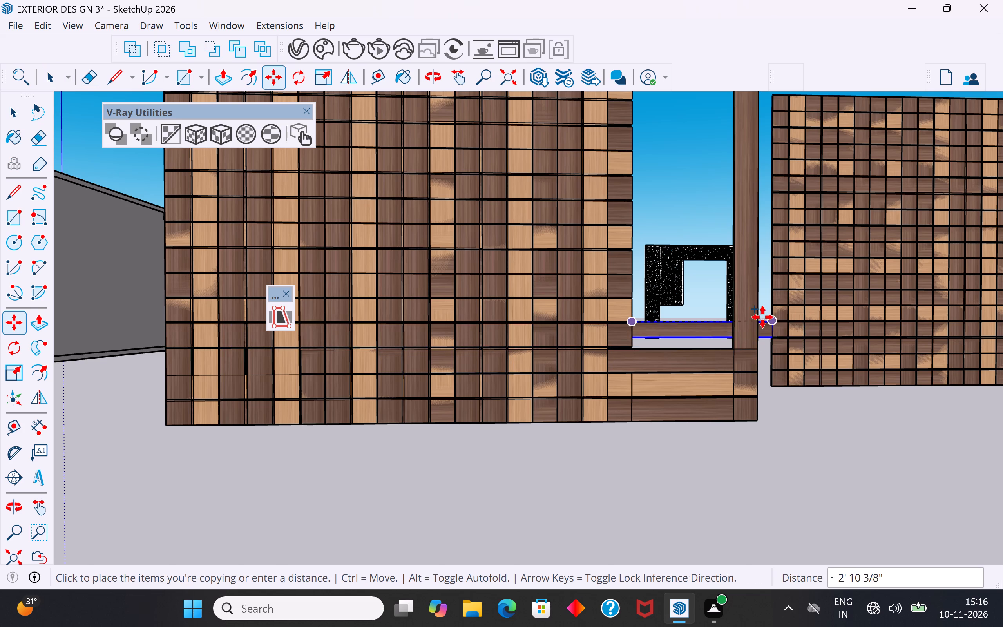
{"action": "left_click", "coordinate": [760, 323]}
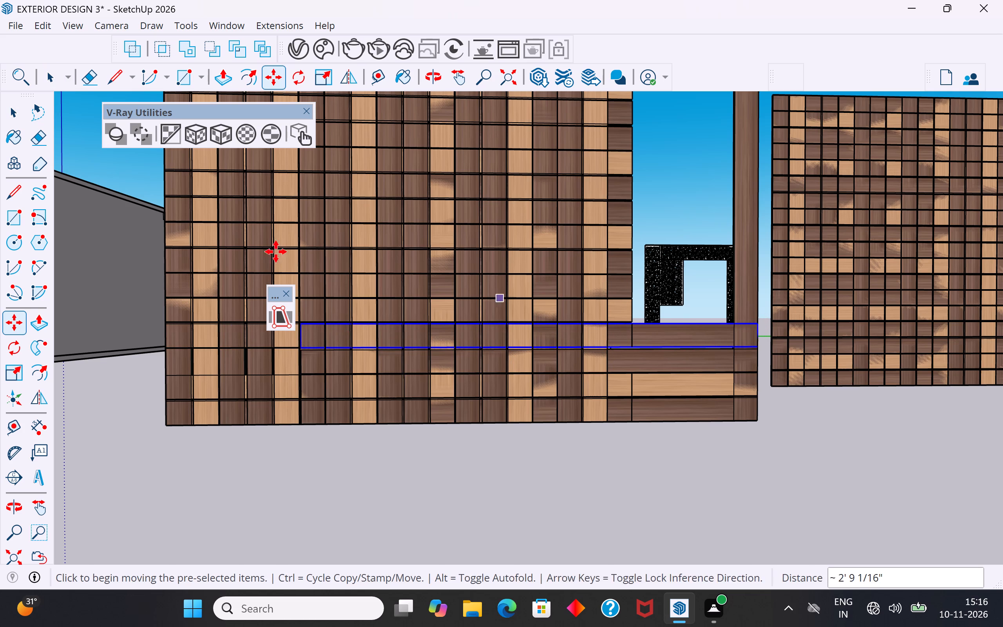
Move the panel's fifth horizontal strip from the bottom about 2' 9" sideways to the outer edge of the copied vertical strip.
{"action": "left_click", "coordinate": [16, 109]}
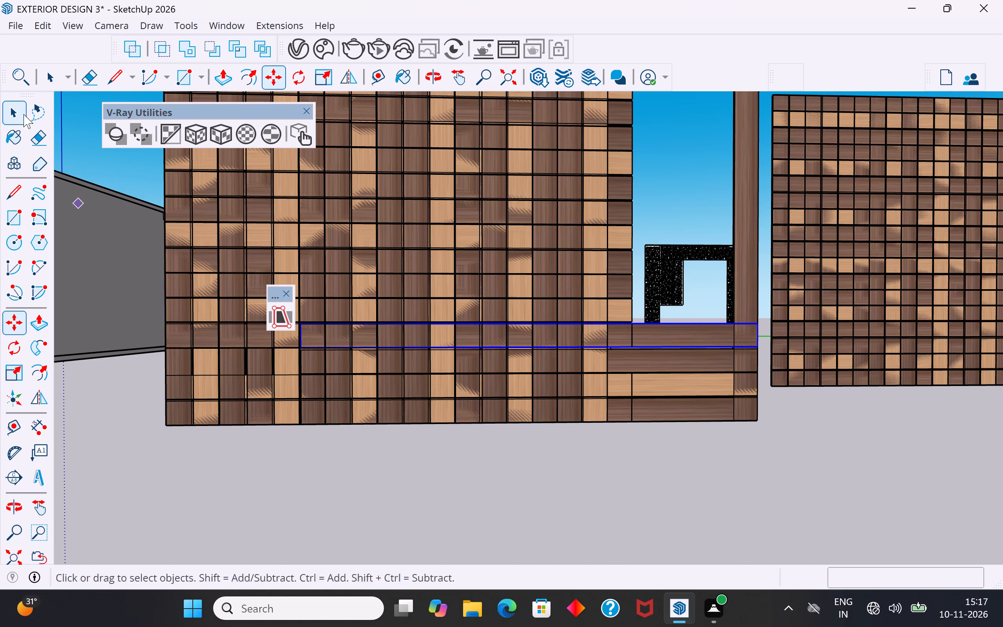
{"action": "left_click", "coordinate": [626, 318]}
{"action": "key", "text": "m"}
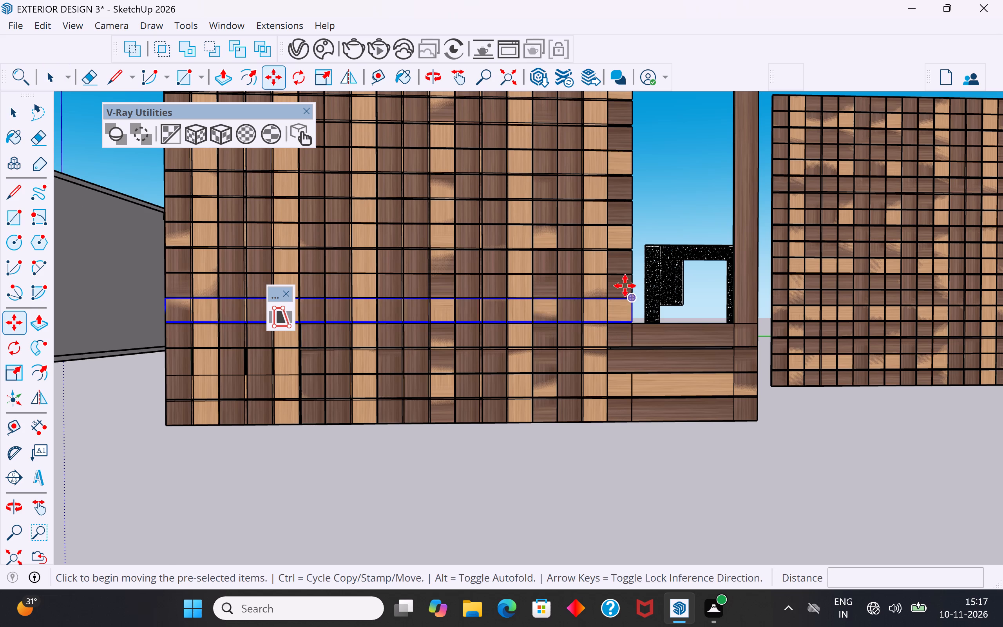
{"action": "left_click", "coordinate": [631, 300]}
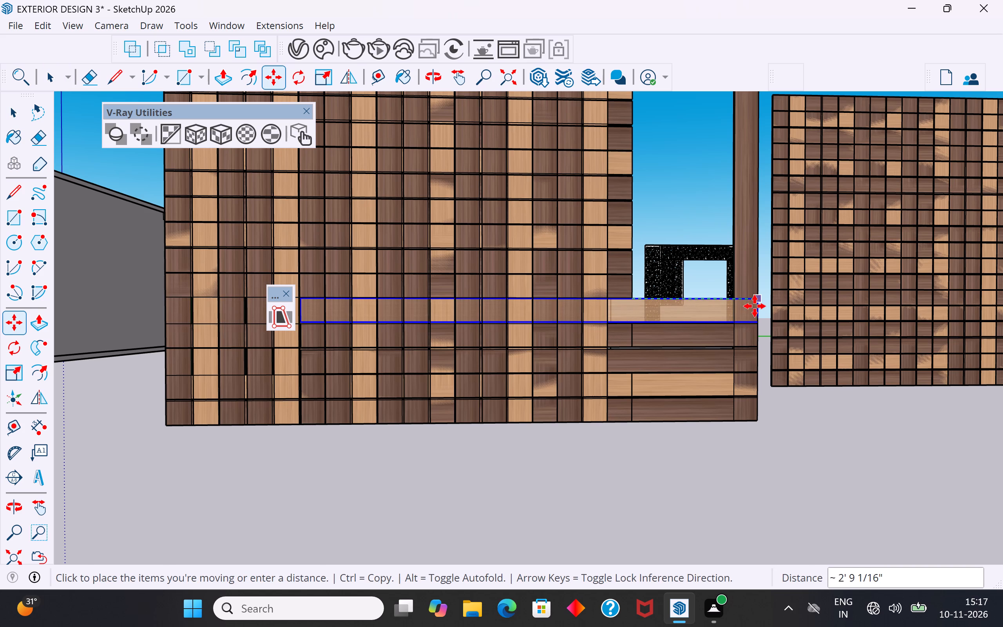
{"action": "left_click", "coordinate": [755, 306]}
Copy the panel's sixth horizontal strip from the bottom about 2' 9" sideways to the copied vertical strip's outer edge.
{"action": "left_click", "coordinate": [22, 114]}
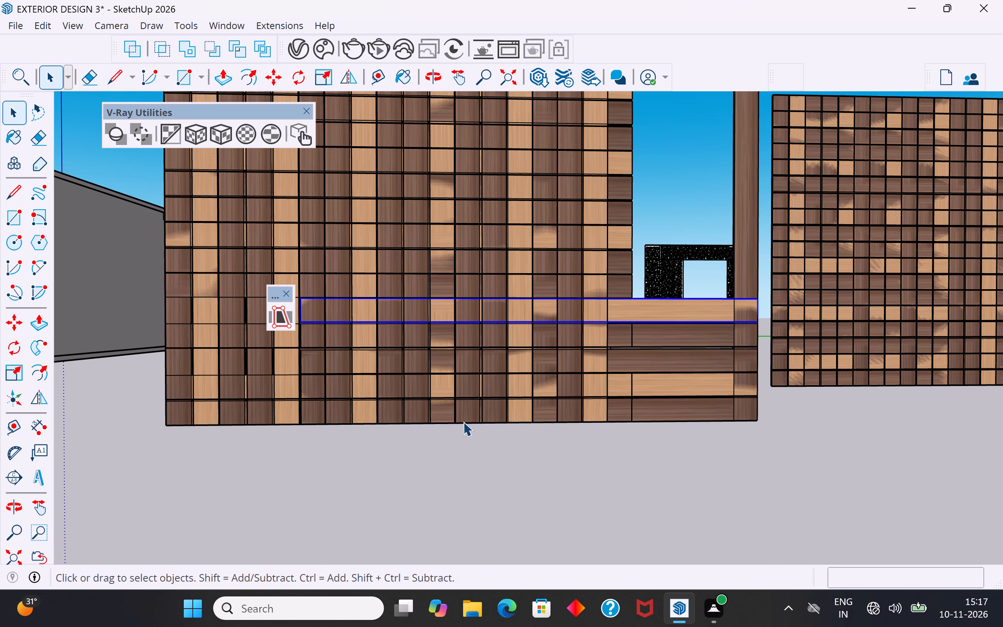
{"action": "scroll", "coordinate": [652, 483], "scroll_direction": "down", "scroll_amount": 4}
{"action": "scroll", "coordinate": [731, 347], "scroll_direction": "up", "scroll_amount": 3}
{"action": "scroll", "coordinate": [731, 346], "scroll_direction": "down", "scroll_amount": 2}
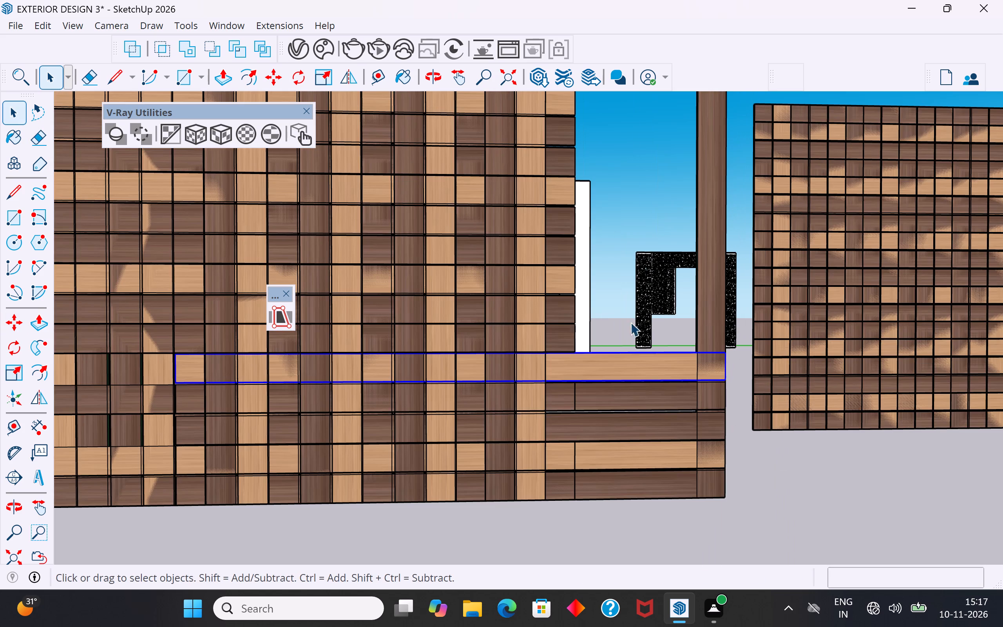
{"action": "left_click", "coordinate": [563, 333]}
{"action": "key", "text": "m"}
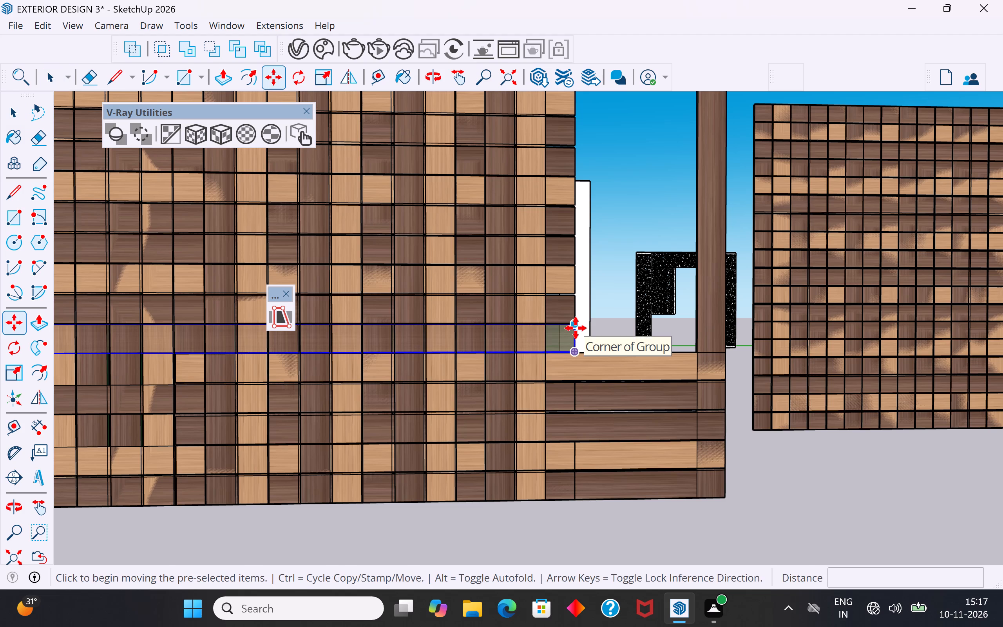
{"action": "left_click", "coordinate": [576, 328]}
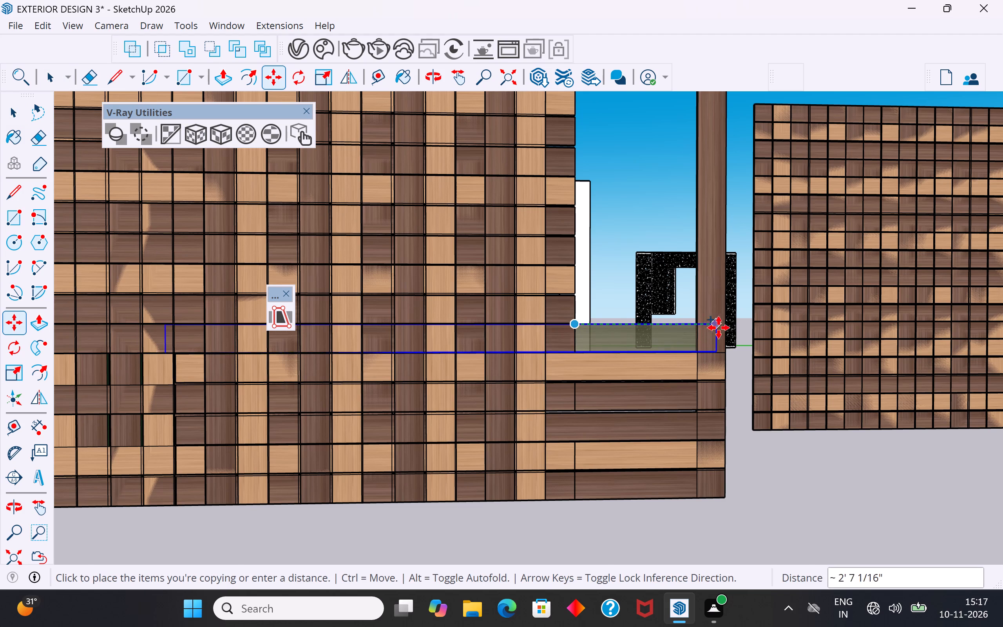
{"action": "left_click", "coordinate": [726, 328]}
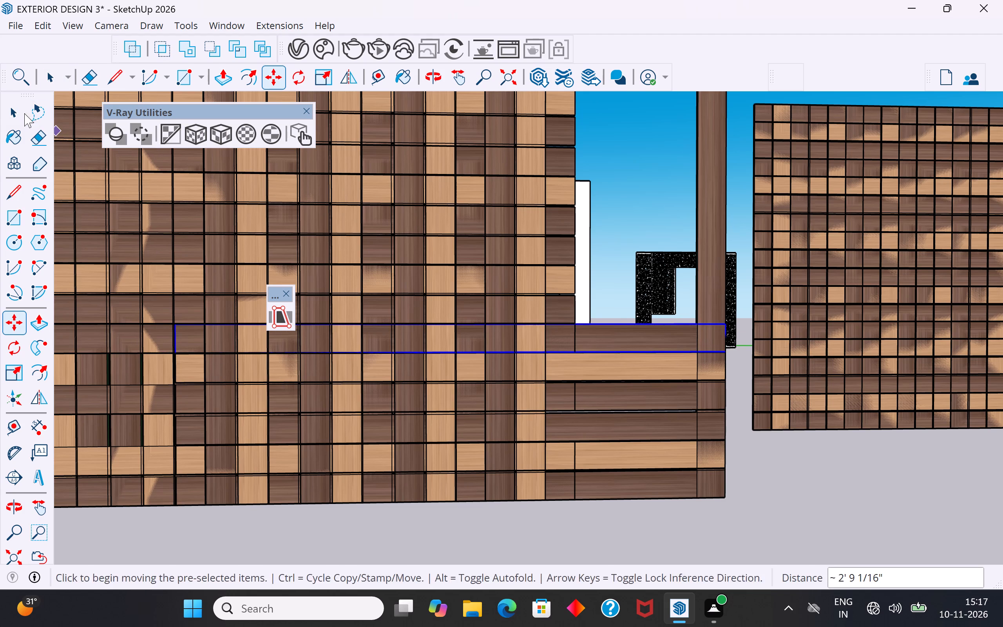
Copy the panel's seventh horizontal strip from the bottom about 2' 9" sideways, flush with the shifted strips below it.
{"action": "left_click", "coordinate": [20, 114]}
{"action": "left_click", "coordinate": [558, 306]}
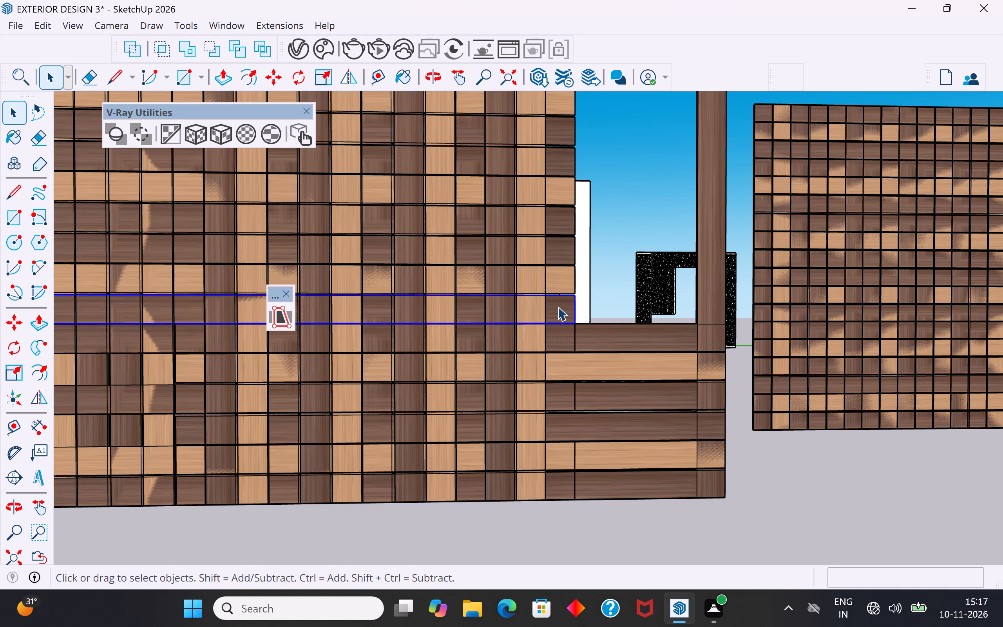
{"action": "key", "text": "m"}
{"action": "left_click", "coordinate": [577, 297], "text": "ctrl"}
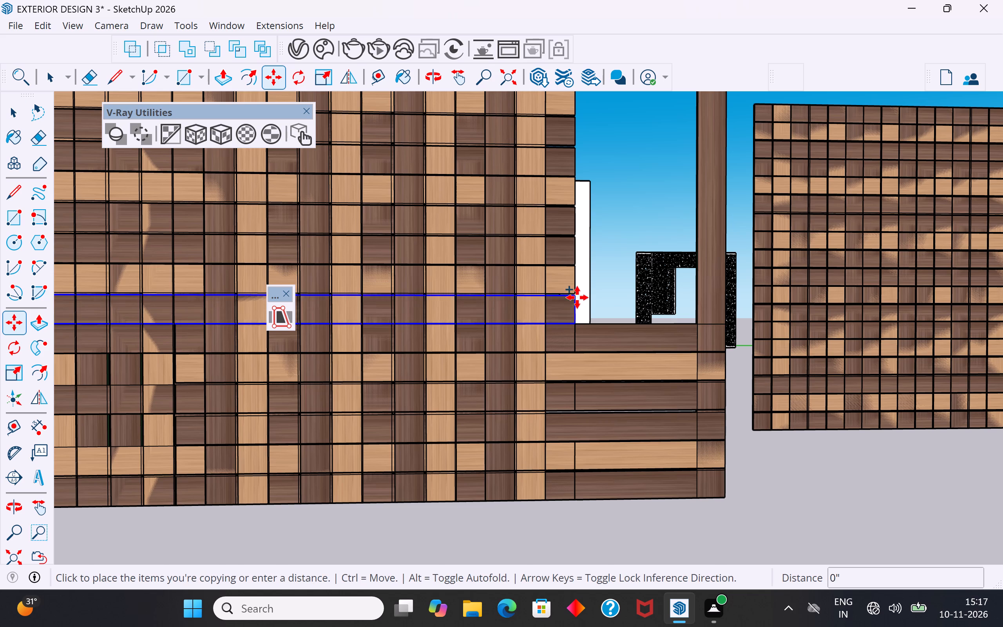
{"action": "left_click", "coordinate": [726, 299]}
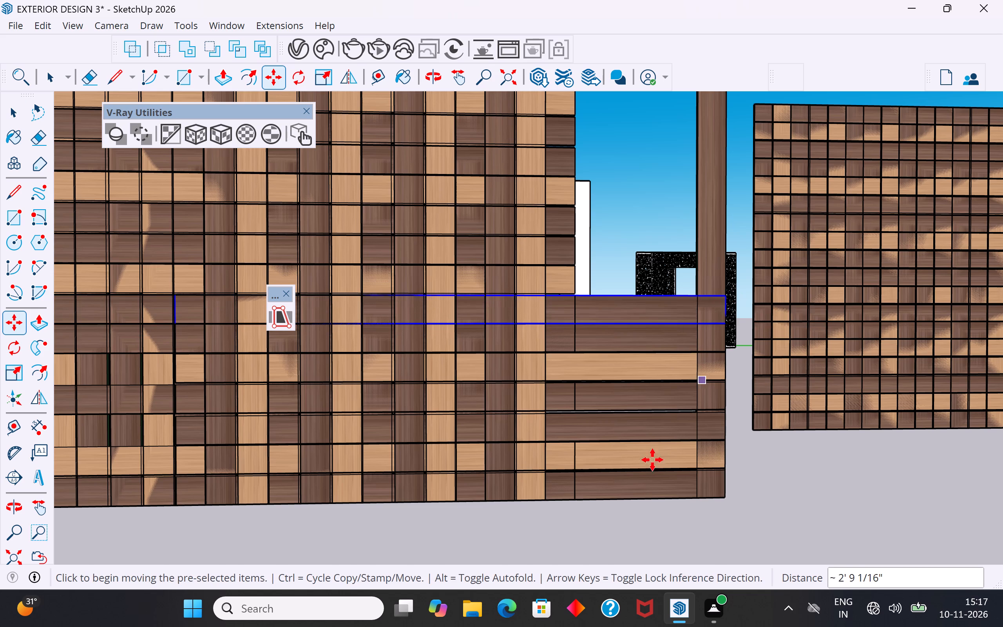
Copy the panel's eighth horizontal strip from the bottom about 2' 9" sideways so its end meets the copied vertical strip's outer edge.
{"action": "scroll", "coordinate": [621, 507], "scroll_direction": "down", "scroll_amount": 5}
{"action": "scroll", "coordinate": [713, 360], "scroll_direction": "up", "scroll_amount": 4}
{"action": "scroll", "coordinate": [713, 358], "scroll_direction": "down", "scroll_amount": 4}
{"action": "scroll", "coordinate": [679, 395], "scroll_direction": "down", "scroll_amount": 2}
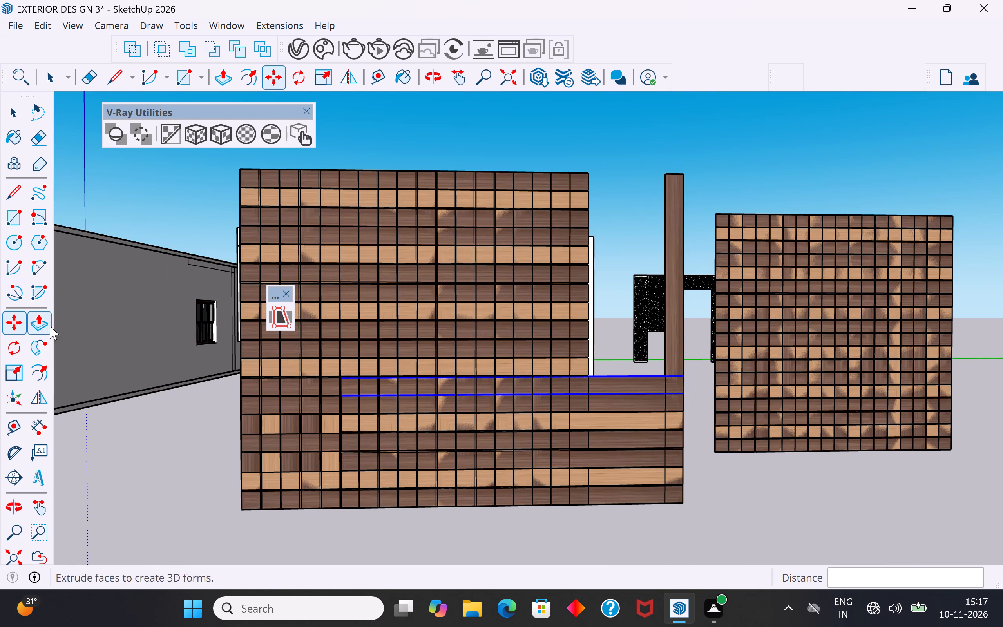
{"action": "left_click", "coordinate": [11, 120]}
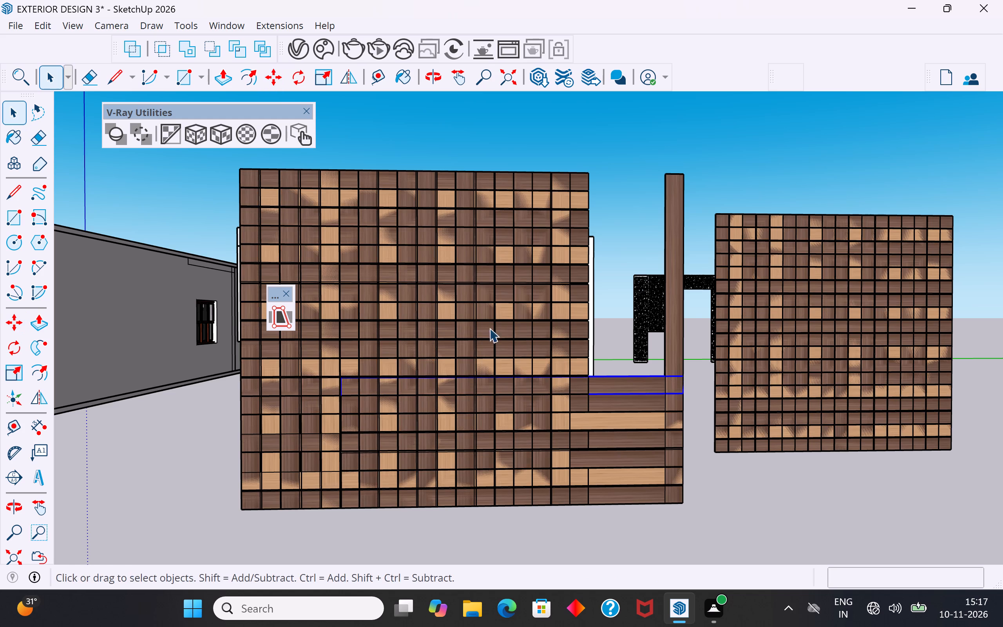
{"action": "left_click", "coordinate": [579, 363]}
{"action": "key", "text": "m"}
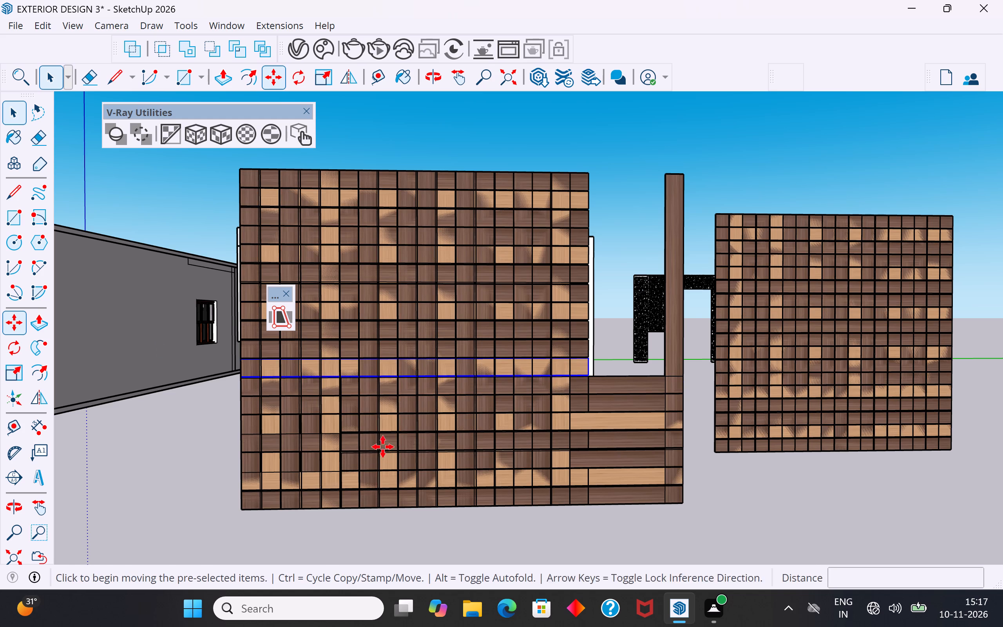
{"action": "left_click", "coordinate": [591, 374], "text": "ctrl"}
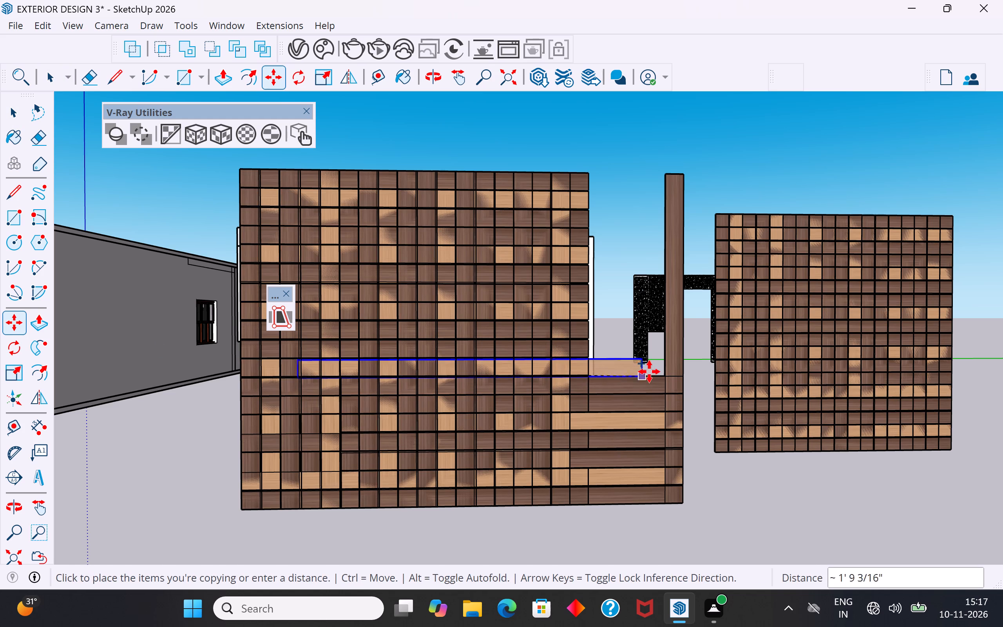
{"action": "scroll", "coordinate": [675, 378], "scroll_direction": "up", "scroll_amount": 9}
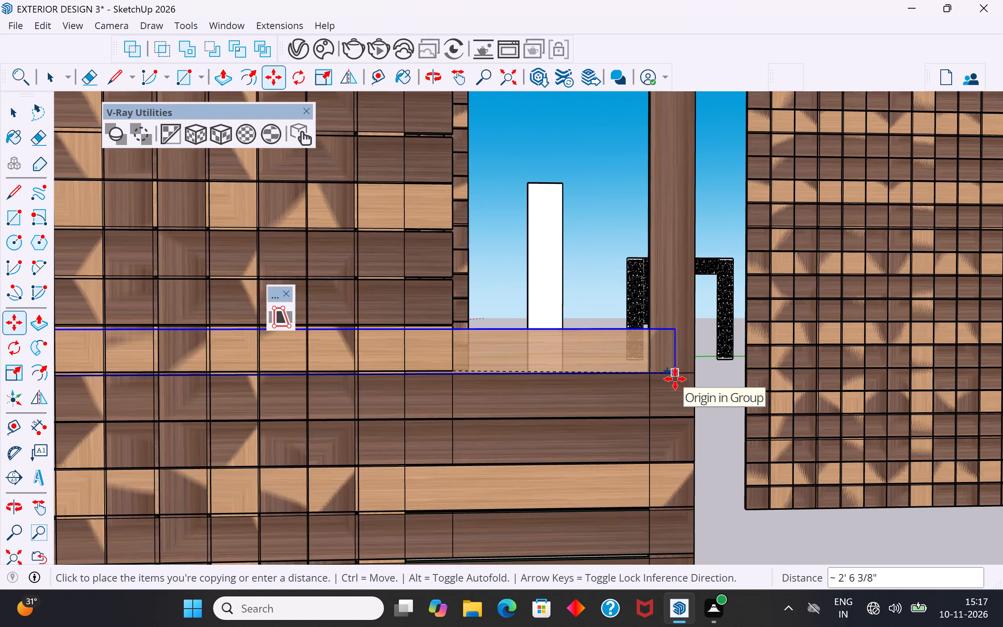
{"action": "scroll", "coordinate": [675, 379], "scroll_direction": "up", "scroll_amount": 2}
{"action": "left_click", "coordinate": [694, 375]}
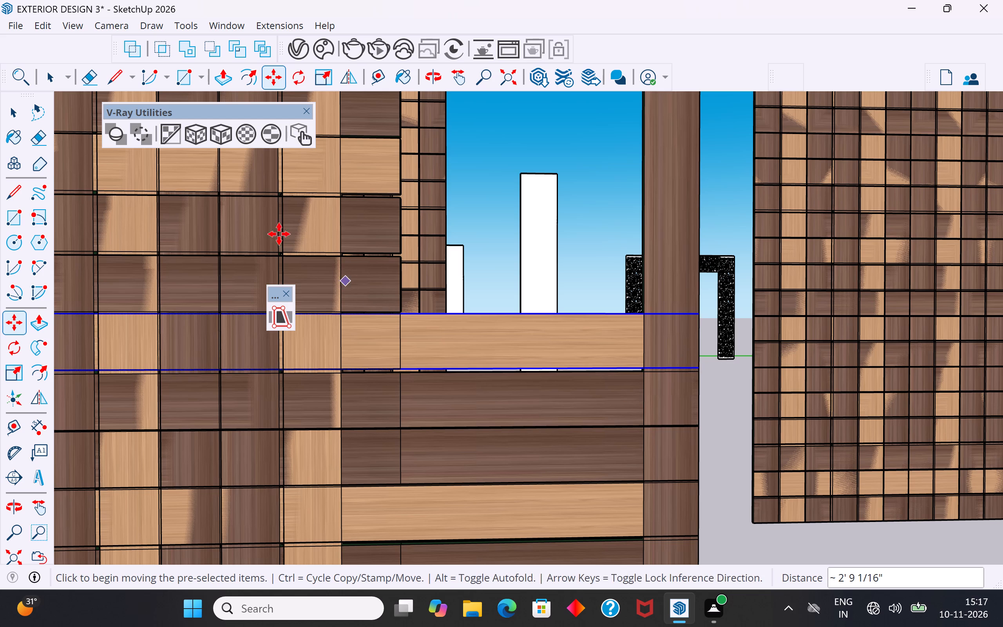
Copy the panel's ninth horizontal strip from the bottom about 2' 9" sideways to the same outer edge and clear the selection.
{"action": "left_click", "coordinate": [14, 115]}
{"action": "left_click", "coordinate": [355, 287]}
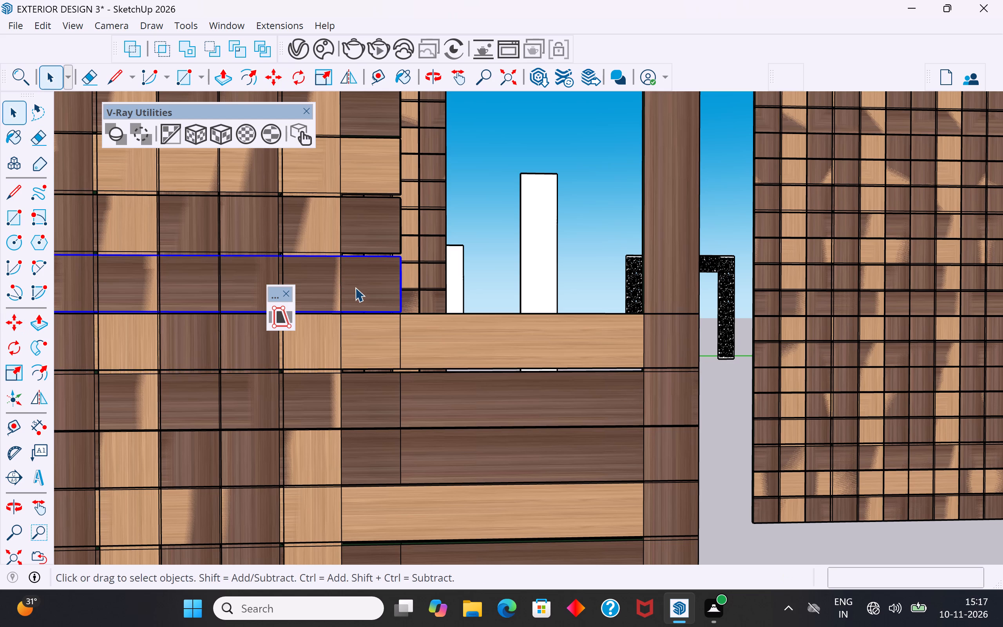
{"action": "key", "text": "m"}
{"action": "left_click", "coordinate": [400, 312], "text": "ctrl"}
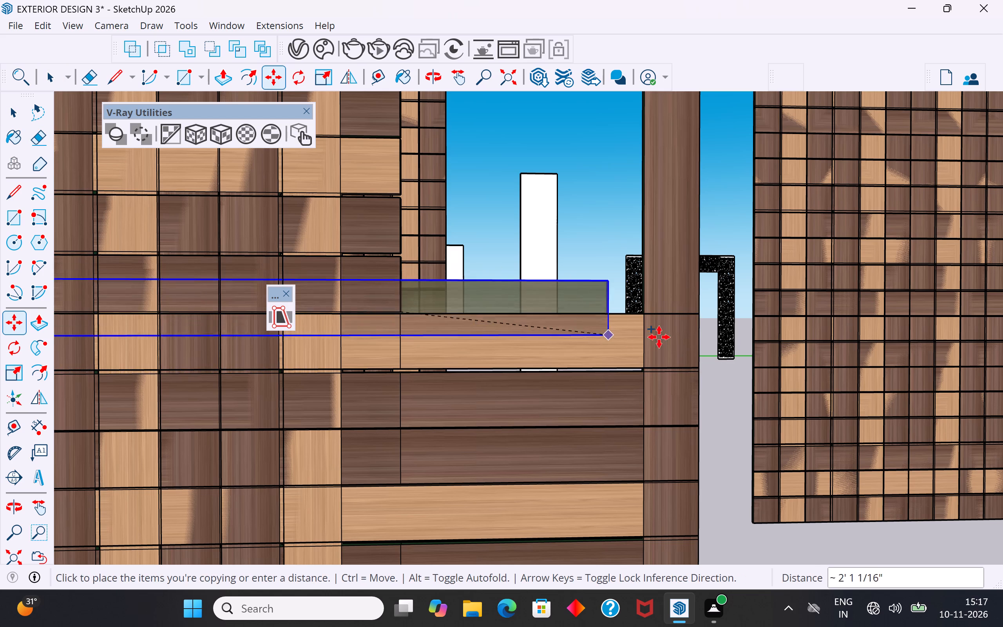
{"action": "left_click", "coordinate": [701, 313]}
{"action": "scroll", "coordinate": [623, 444], "scroll_direction": "down", "scroll_amount": 5}
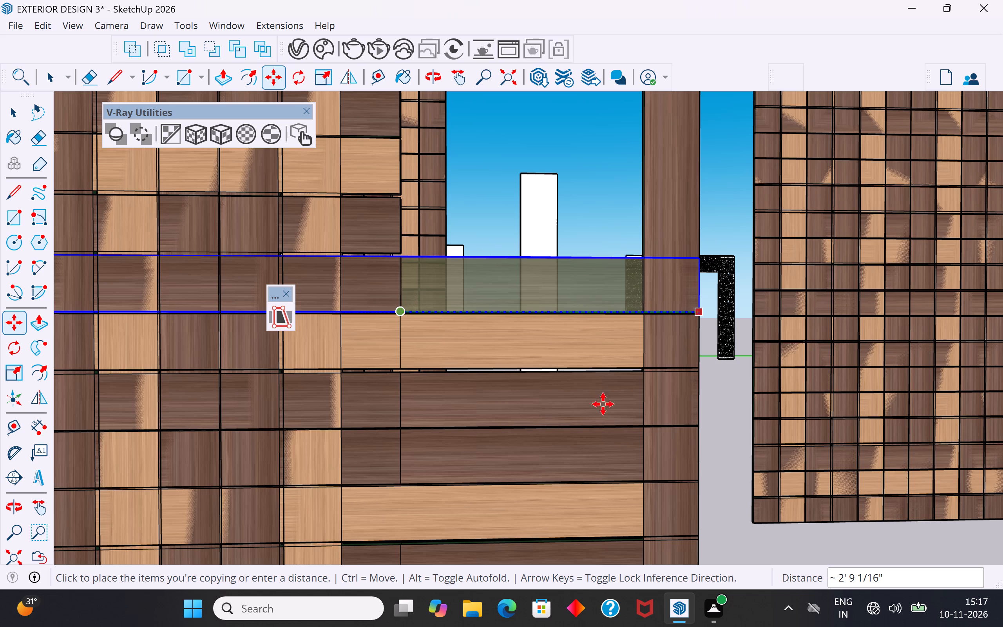
{"action": "scroll", "coordinate": [393, 414], "scroll_direction": "down", "scroll_amount": 4}
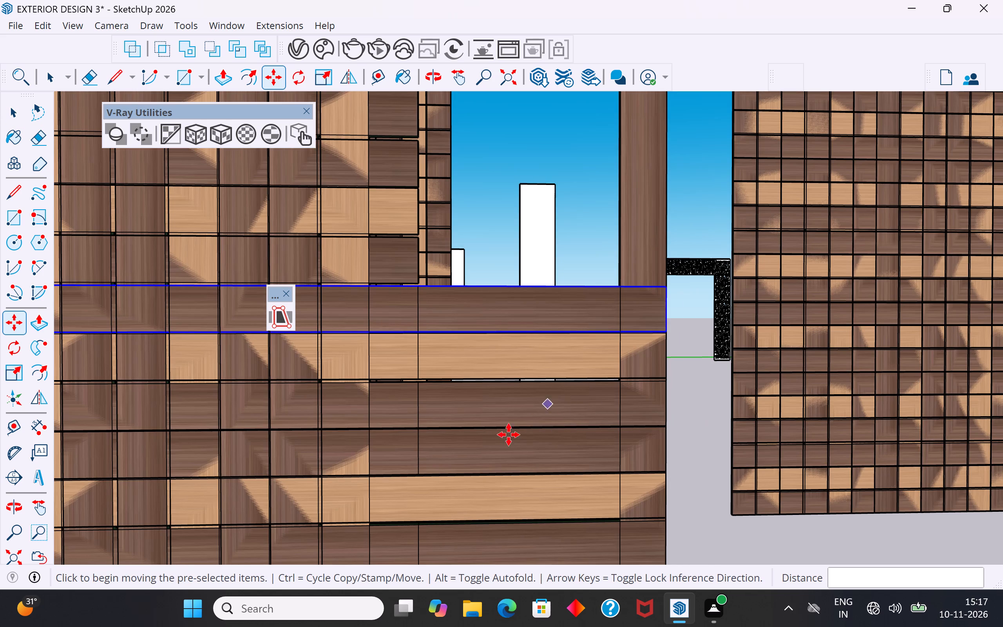
{"action": "scroll", "coordinate": [503, 439], "scroll_direction": "down", "scroll_amount": 5}
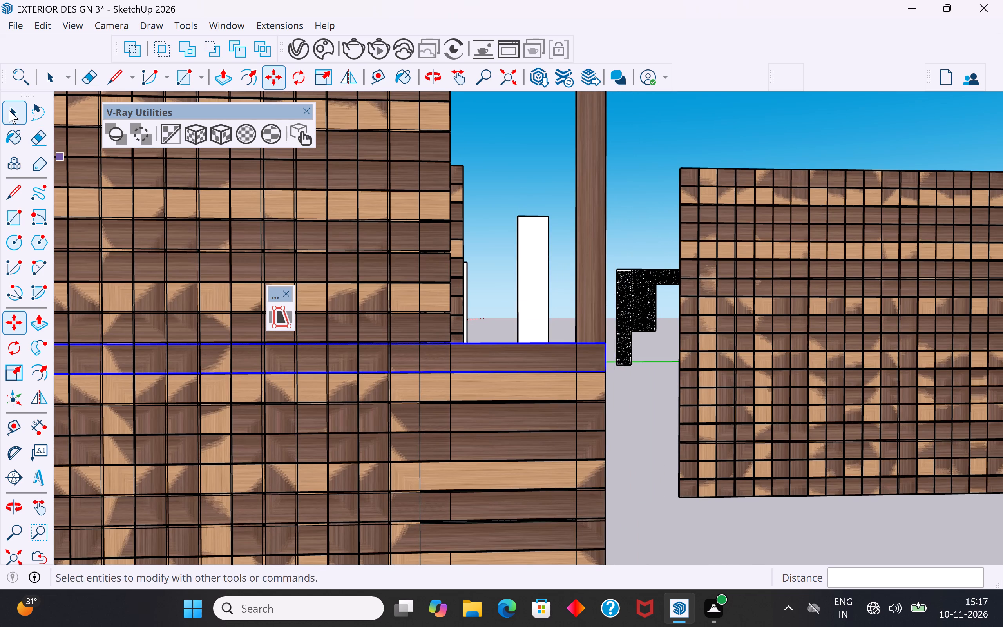
{"action": "left_click", "coordinate": [9, 110]}
{"action": "left_click", "coordinate": [519, 143]}
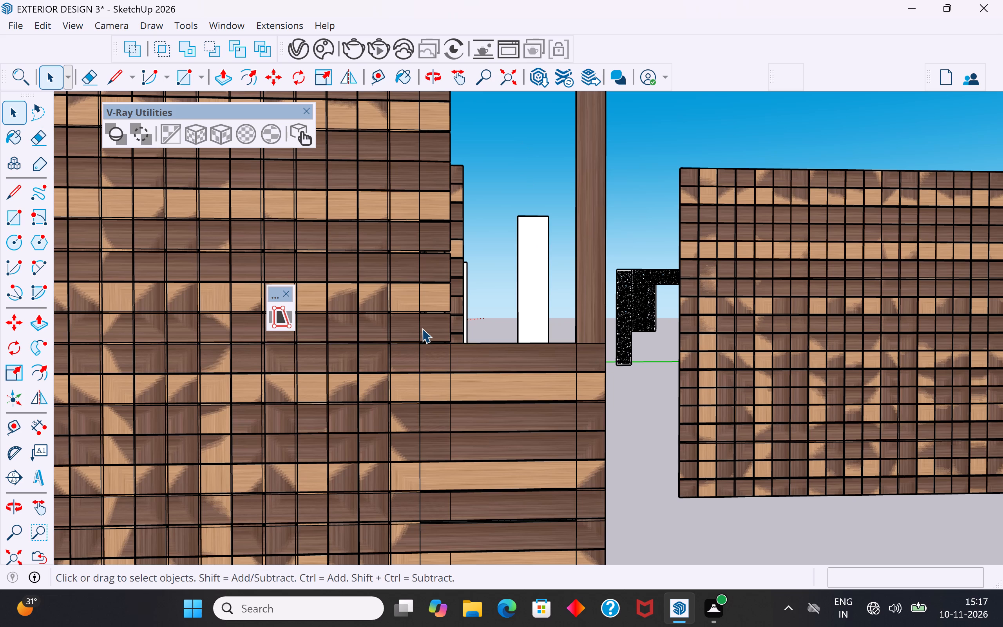
Copy the panel's tenth horizontal strip from the bottom about 2' 9" sideways to the vertical strip's outer edge.
{"action": "left_click", "coordinate": [422, 328]}
{"action": "left_click", "coordinate": [437, 338]}
{"action": "key", "text": "m"}
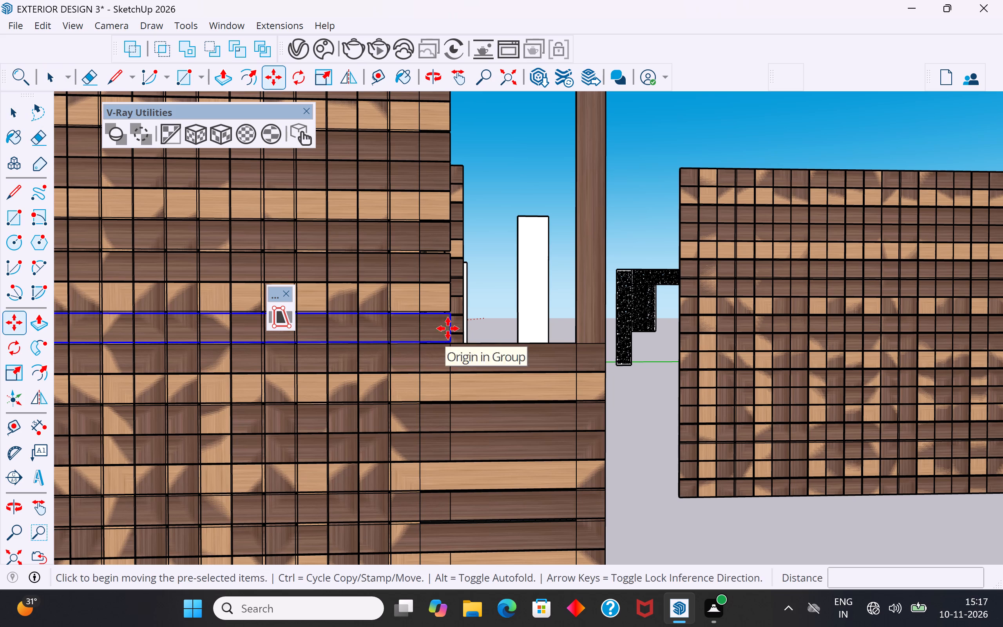
{"action": "left_click", "coordinate": [453, 316], "text": "ctrl"}
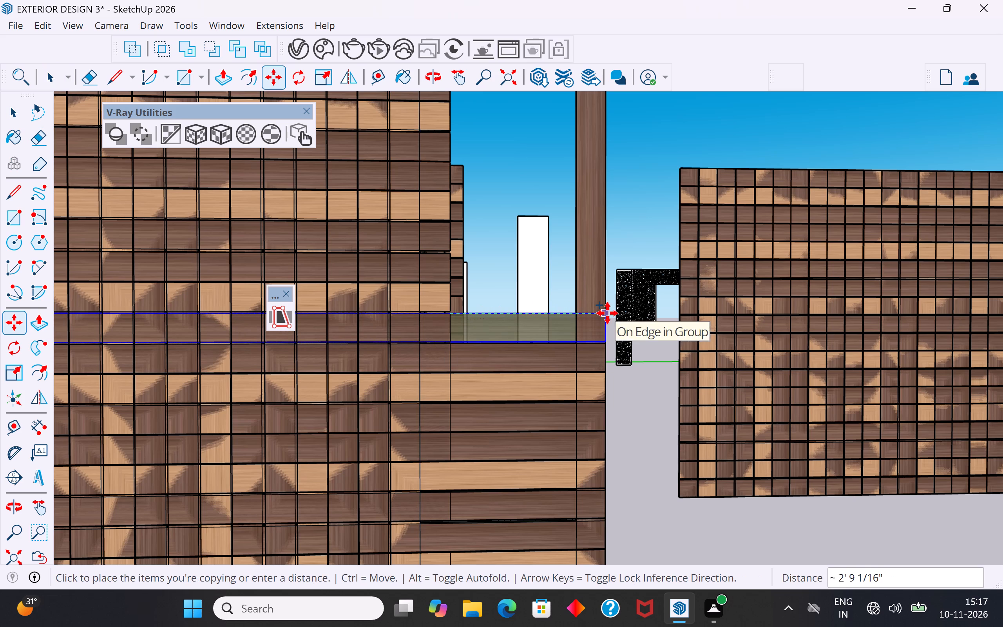
{"action": "left_click", "coordinate": [607, 313]}
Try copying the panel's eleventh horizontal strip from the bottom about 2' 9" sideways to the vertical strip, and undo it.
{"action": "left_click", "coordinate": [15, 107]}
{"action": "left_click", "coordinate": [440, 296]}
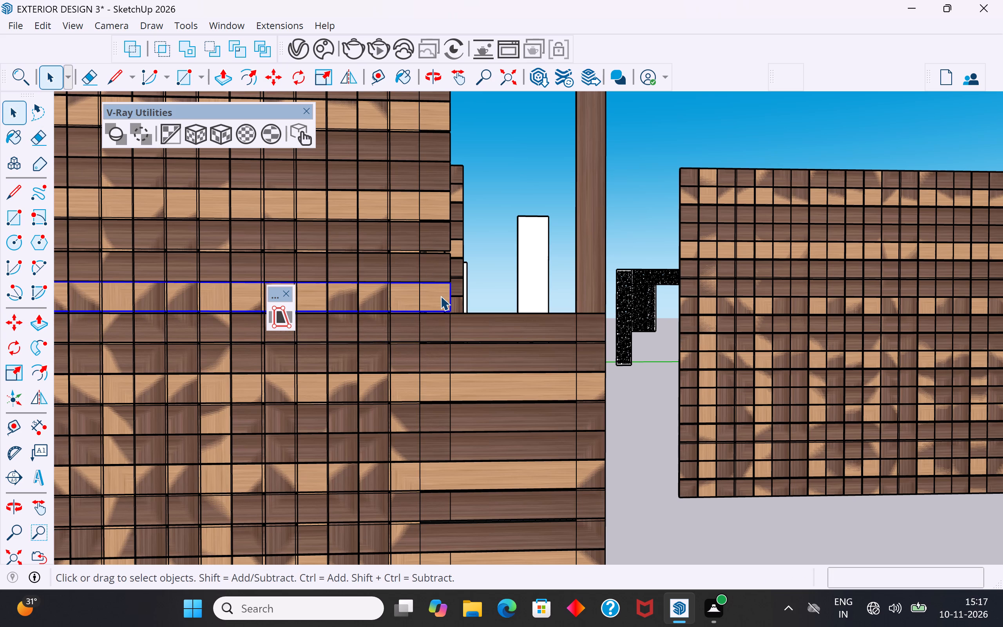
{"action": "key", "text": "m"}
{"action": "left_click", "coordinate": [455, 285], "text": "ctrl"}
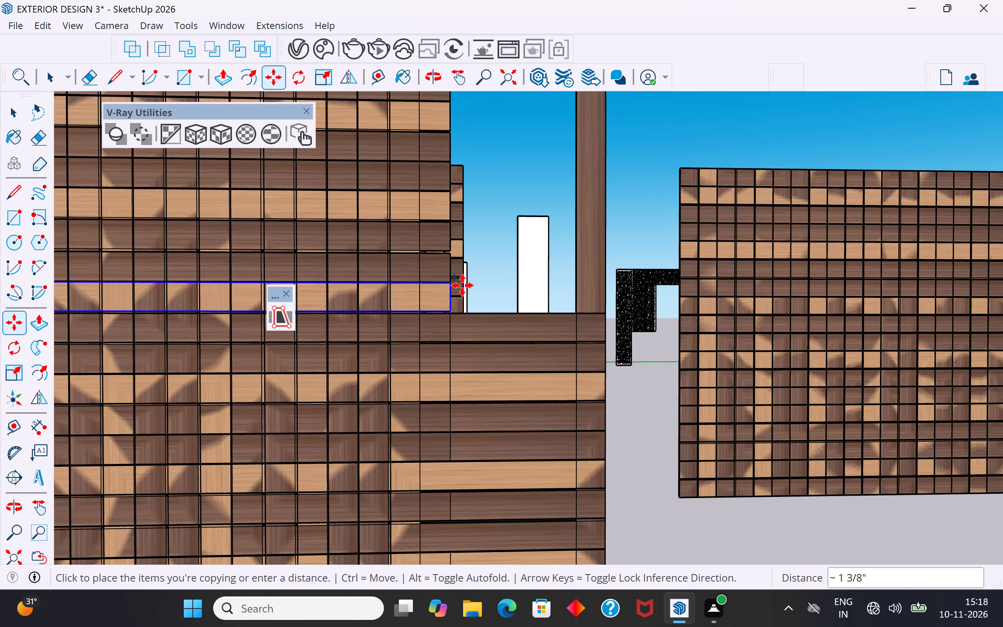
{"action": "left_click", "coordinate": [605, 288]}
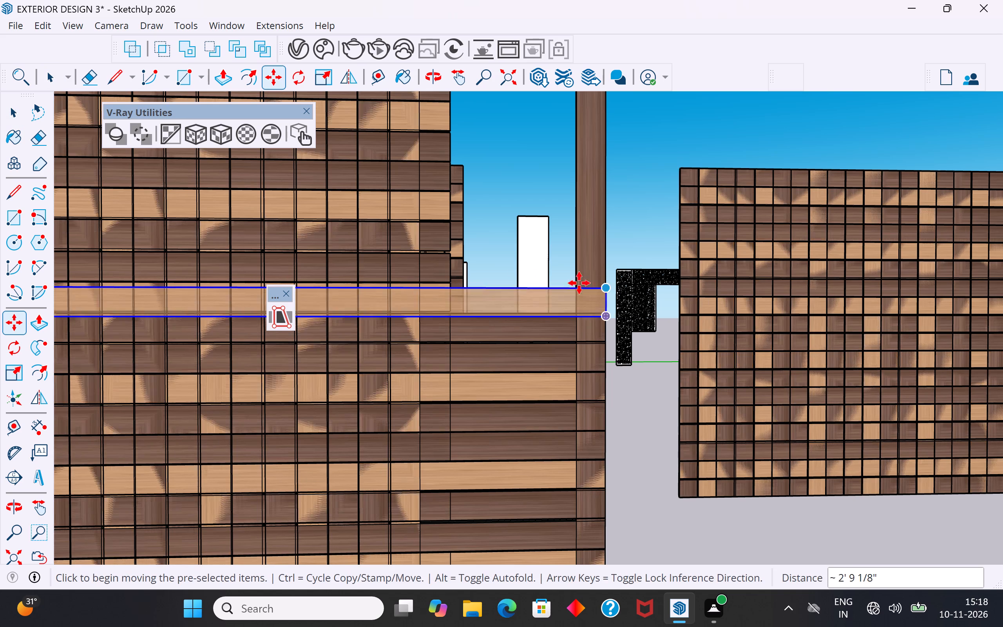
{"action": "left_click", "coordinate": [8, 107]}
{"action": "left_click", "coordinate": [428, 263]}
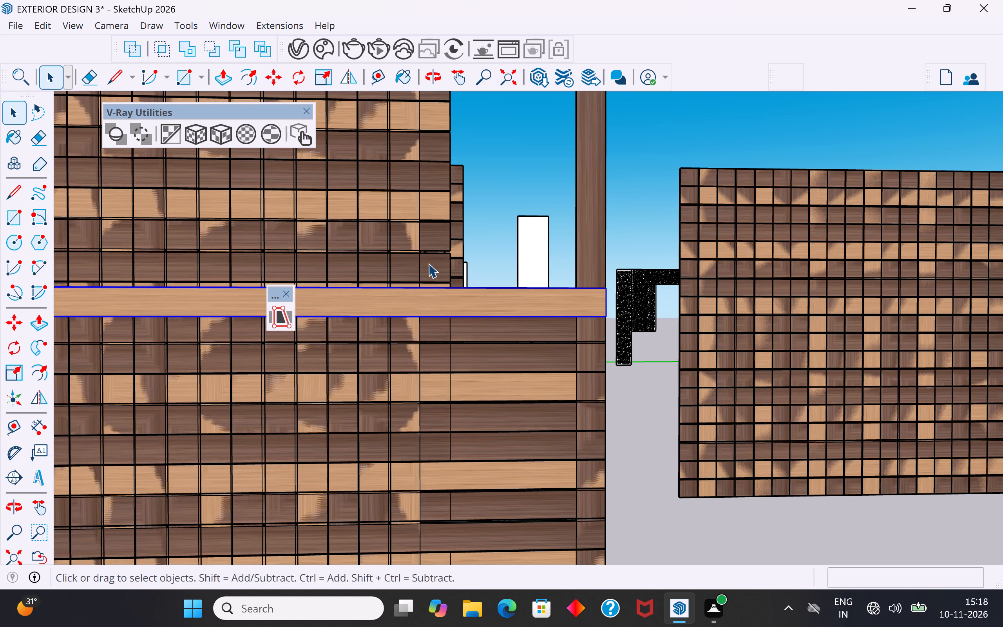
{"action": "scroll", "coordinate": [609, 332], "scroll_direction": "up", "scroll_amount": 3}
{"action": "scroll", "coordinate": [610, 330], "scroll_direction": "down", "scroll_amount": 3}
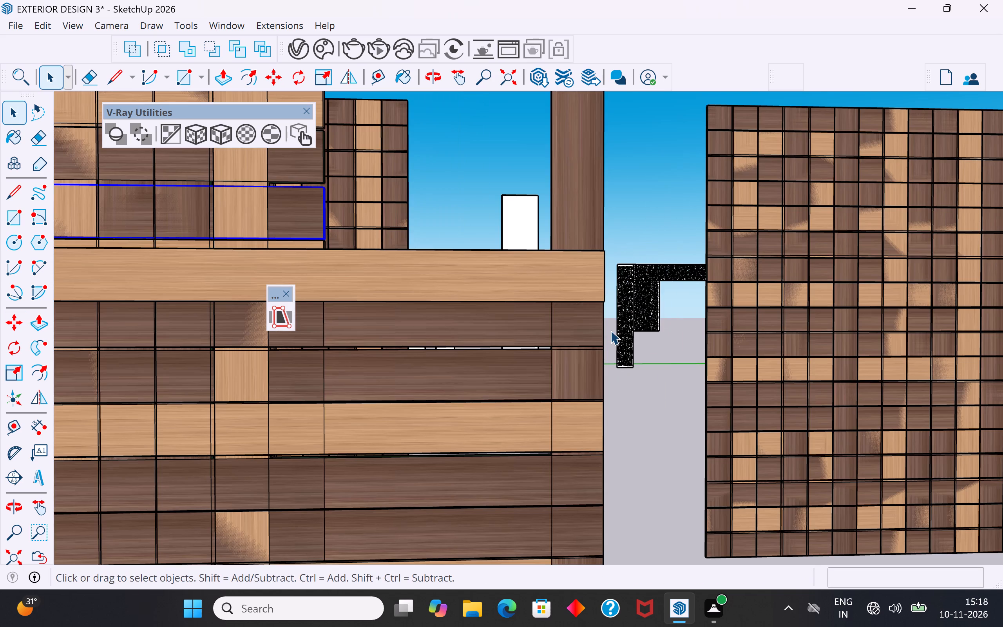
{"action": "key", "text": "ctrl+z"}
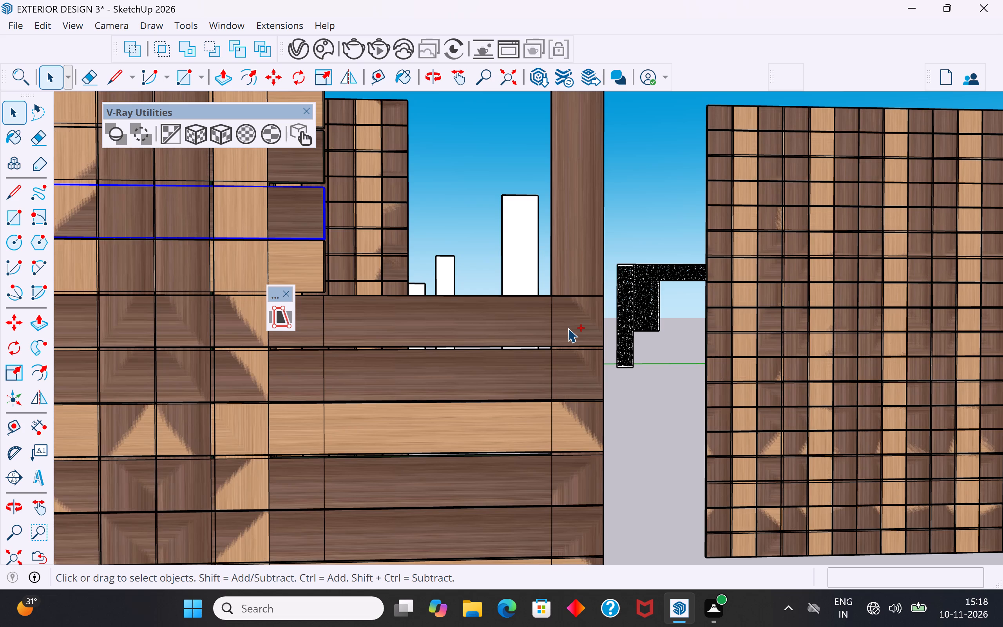
Move the panel's eleventh horizontal strip from the bottom about 2' 9" sideways to the vertical strip's outer edge.
{"action": "left_click", "coordinate": [310, 265]}
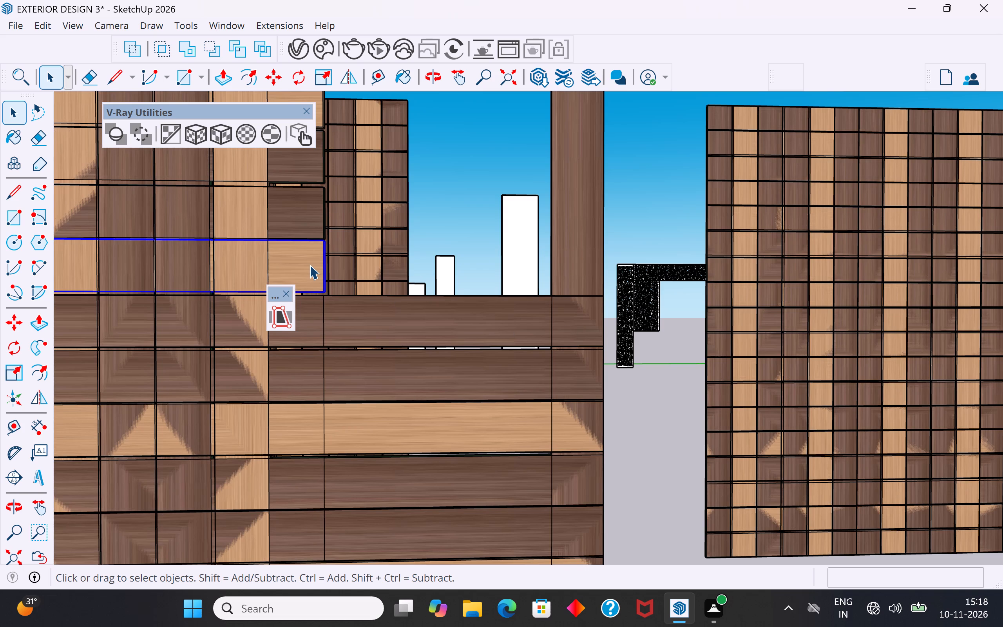
{"action": "key", "text": "m"}
{"action": "left_click", "coordinate": [321, 239]}
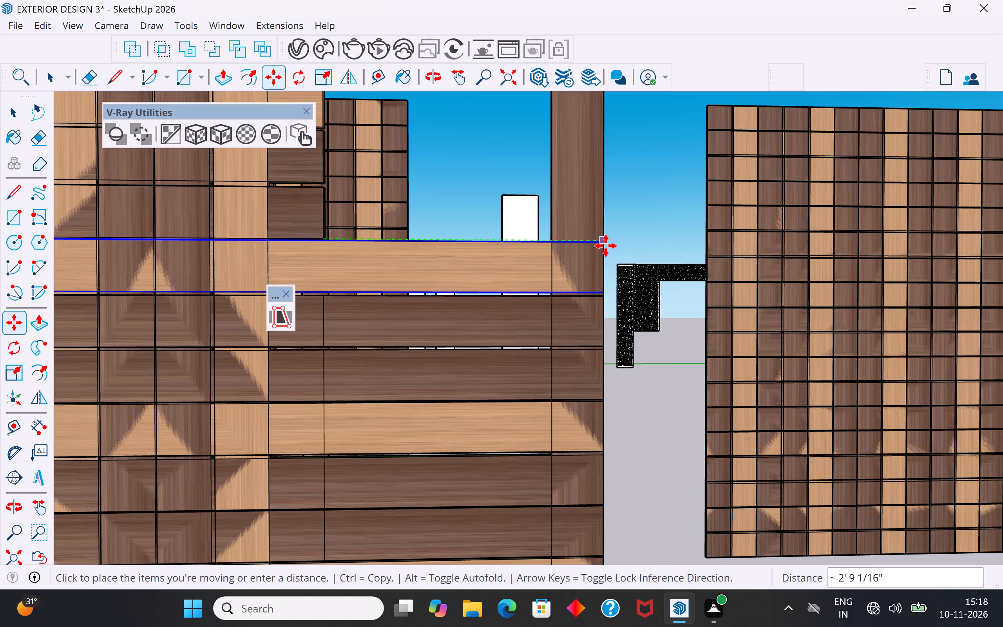
{"action": "left_click", "coordinate": [606, 246]}
Move the panel's twelfth horizontal strip from the bottom about 2' 9" sideways, flush with the shifted strips below it.
{"action": "left_click", "coordinate": [11, 111]}
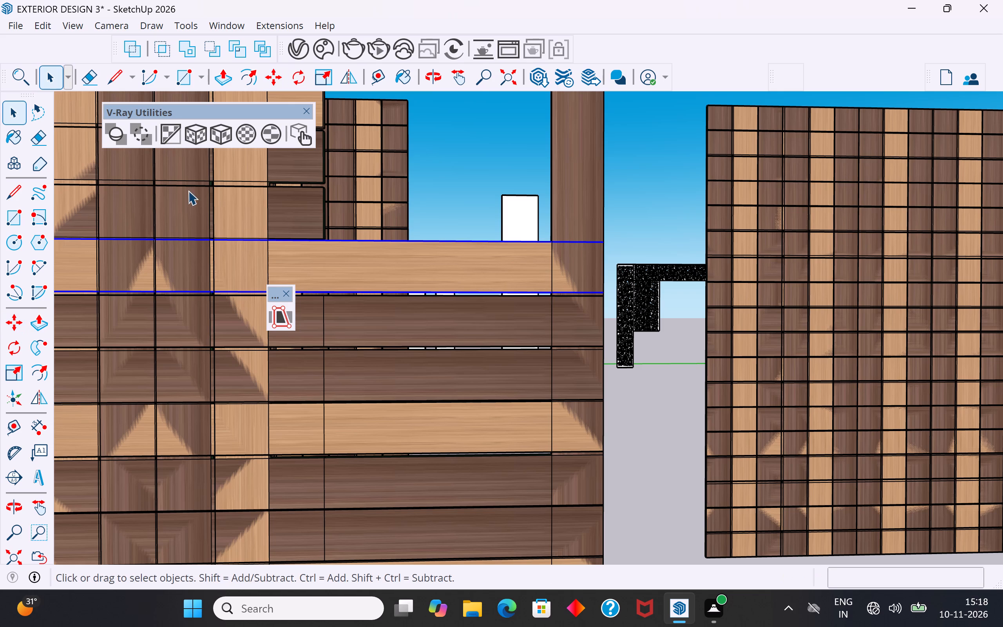
{"action": "left_click", "coordinate": [310, 216]}
{"action": "key", "text": "m"}
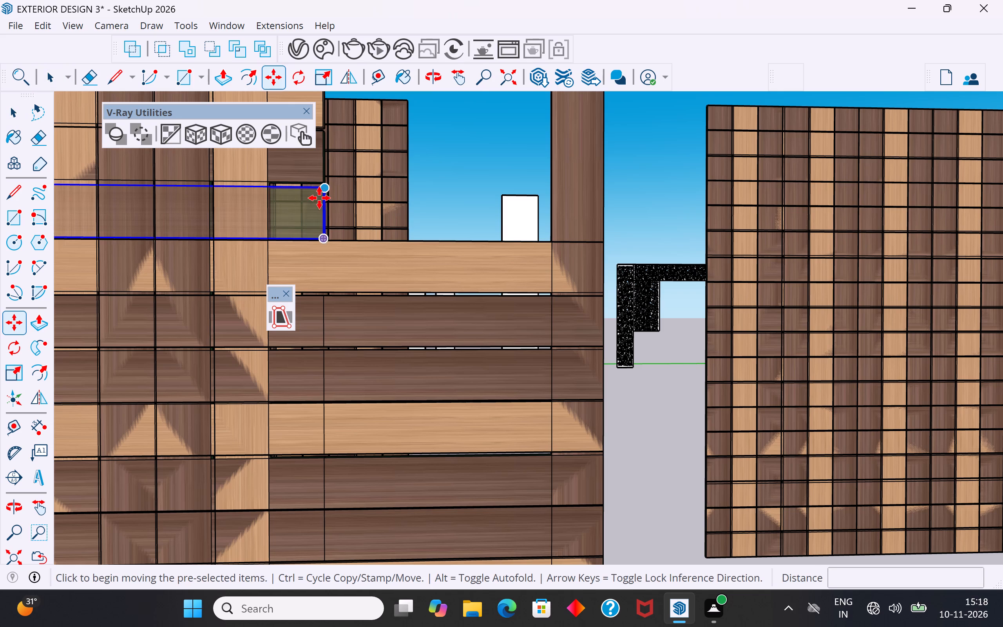
{"action": "left_click", "coordinate": [322, 195]}
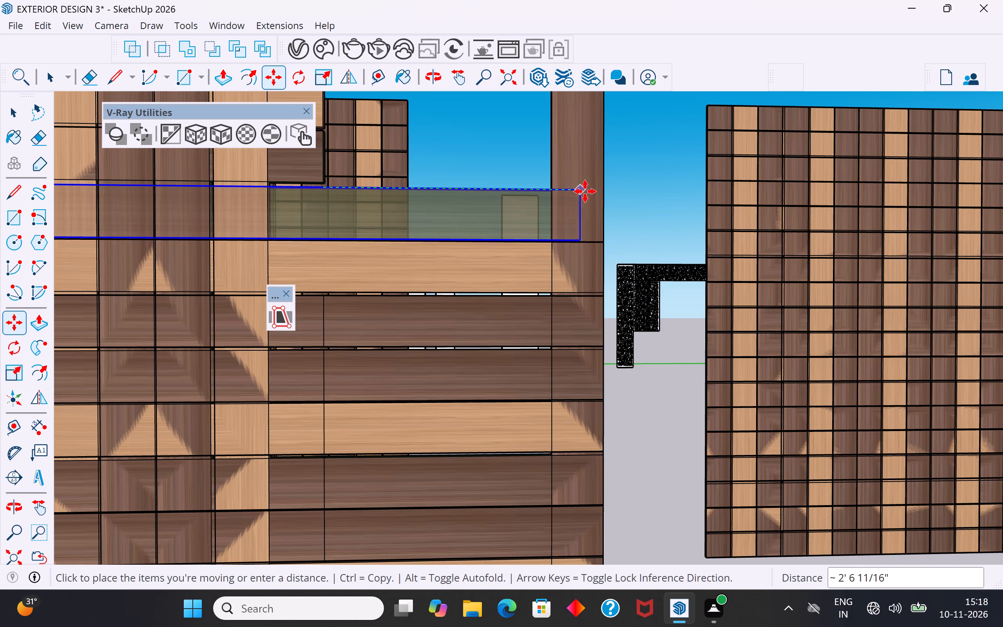
{"action": "left_click", "coordinate": [606, 192]}
Move the panel's thirteenth horizontal strip from the bottom about 2' 9" sideways to the vertical strip's outer edge.
{"action": "scroll", "coordinate": [487, 502], "scroll_direction": "down", "scroll_amount": 5}
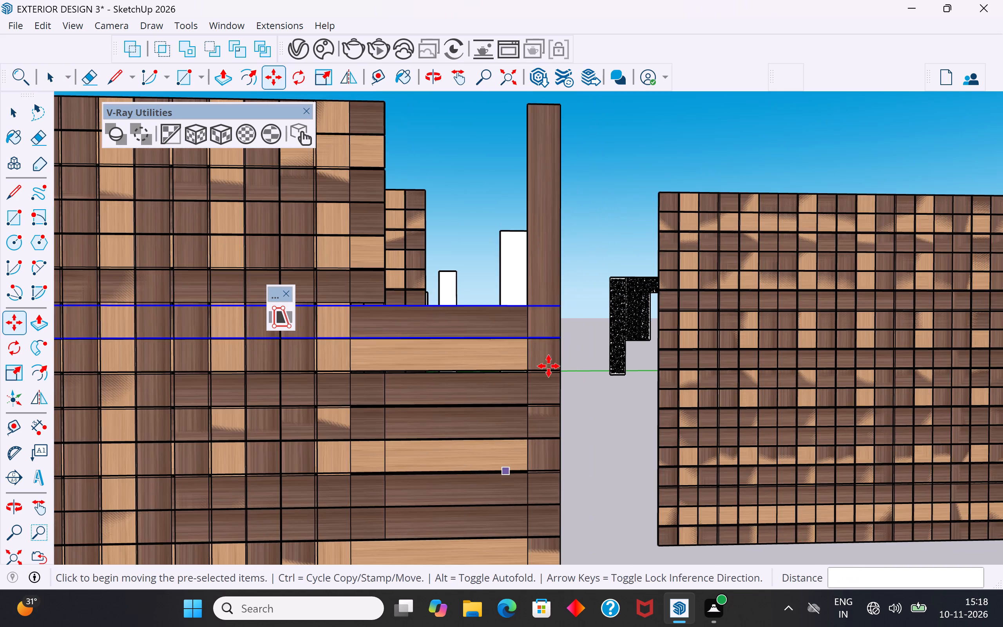
{"action": "scroll", "coordinate": [541, 283], "scroll_direction": "up", "scroll_amount": 1}
{"action": "left_click", "coordinate": [20, 123]}
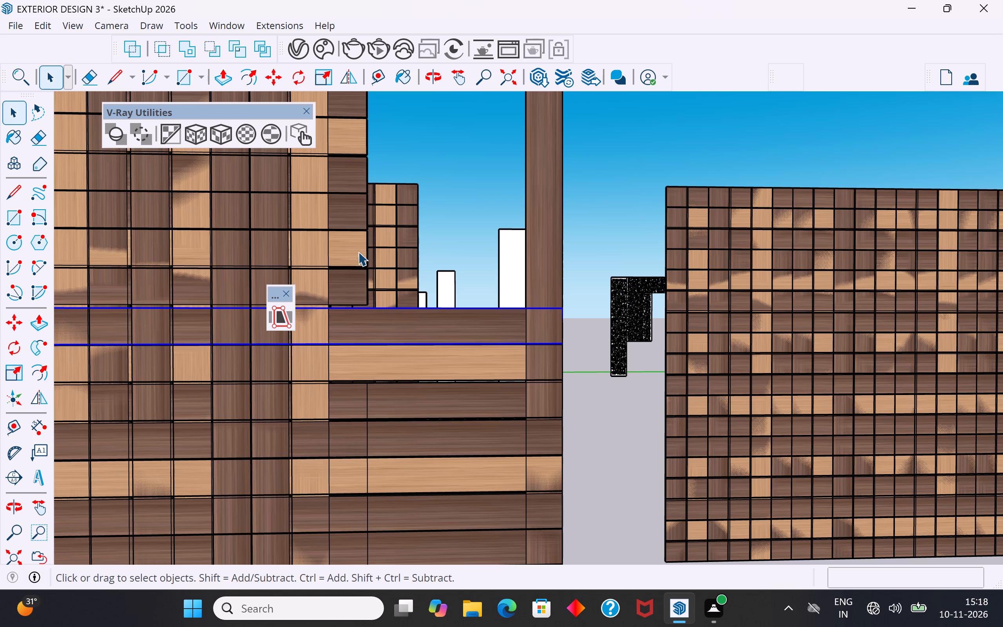
{"action": "left_click", "coordinate": [363, 285]}
{"action": "key", "text": "m"}
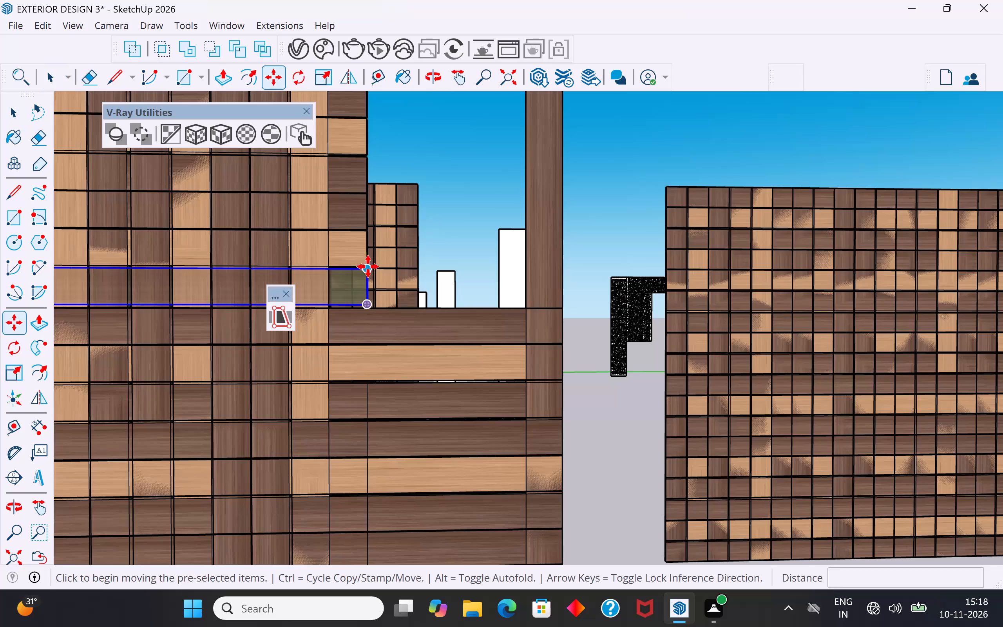
{"action": "left_click", "coordinate": [368, 266]}
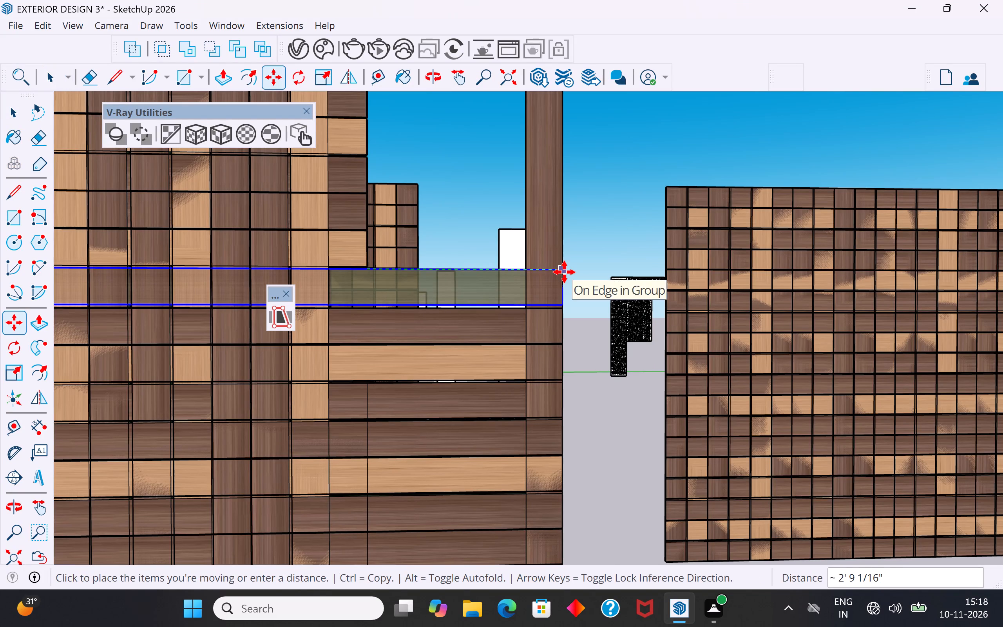
{"action": "left_click", "coordinate": [564, 272]}
Move the panel's fourteenth horizontal strip from the bottom about 2' 9" sideways to the vertical strip's outer edge.
{"action": "scroll", "coordinate": [492, 507], "scroll_direction": "down", "scroll_amount": 4}
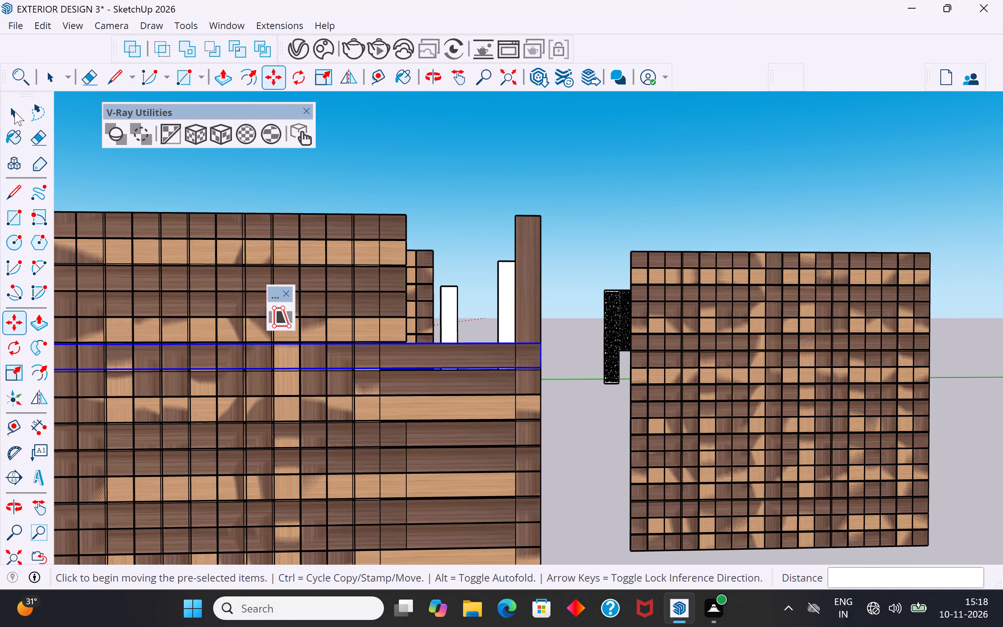
{"action": "left_click", "coordinate": [13, 107]}
{"action": "left_click", "coordinate": [390, 327]}
{"action": "key", "text": "m"}
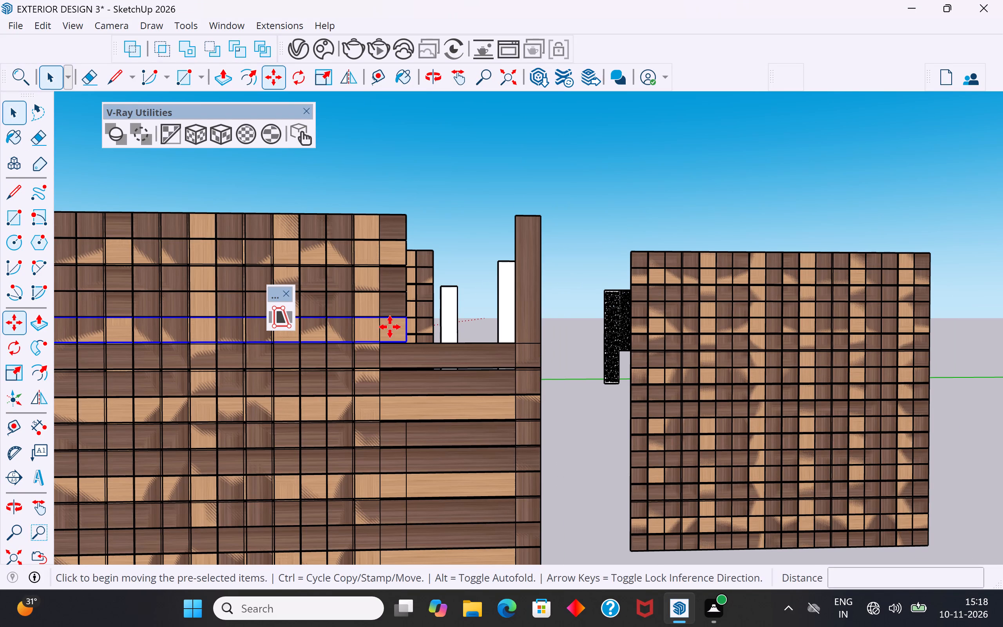
{"action": "scroll", "coordinate": [405, 301], "scroll_direction": "up", "scroll_amount": 5}
{"action": "left_click", "coordinate": [406, 322]}
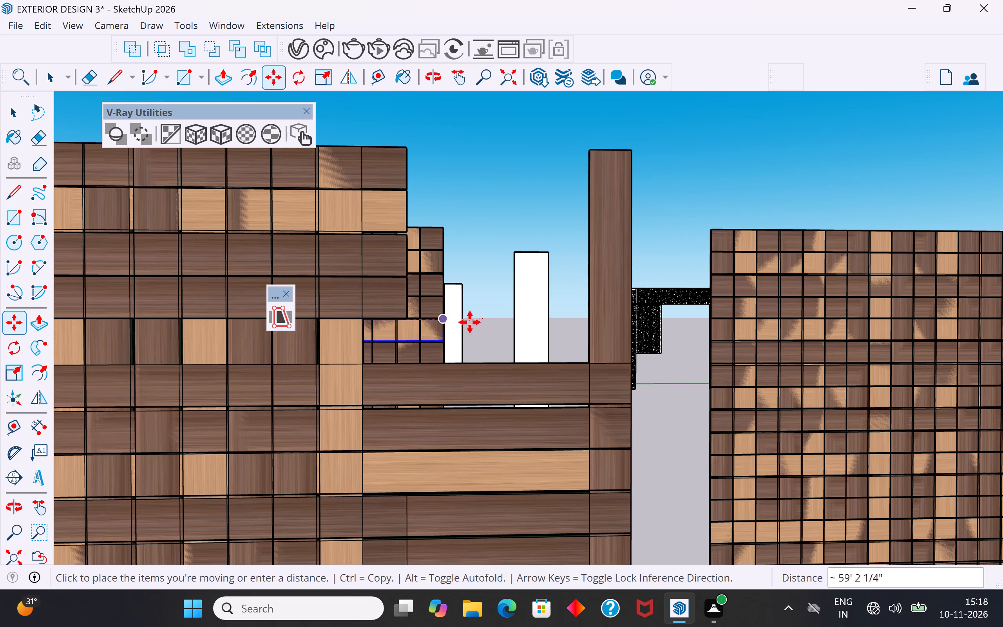
{"action": "left_click", "coordinate": [629, 320]}
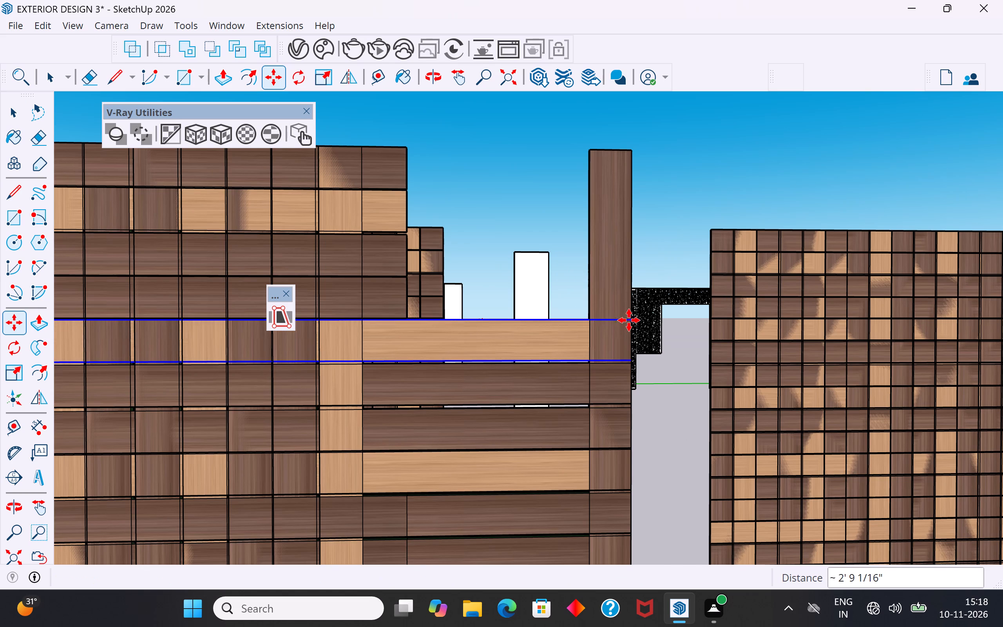
Move the panel's fifteenth horizontal strip from the bottom about 2' 9" sideways, flush with the shifted strips below it.
{"action": "left_click", "coordinate": [3, 117]}
{"action": "left_click", "coordinate": [366, 292]}
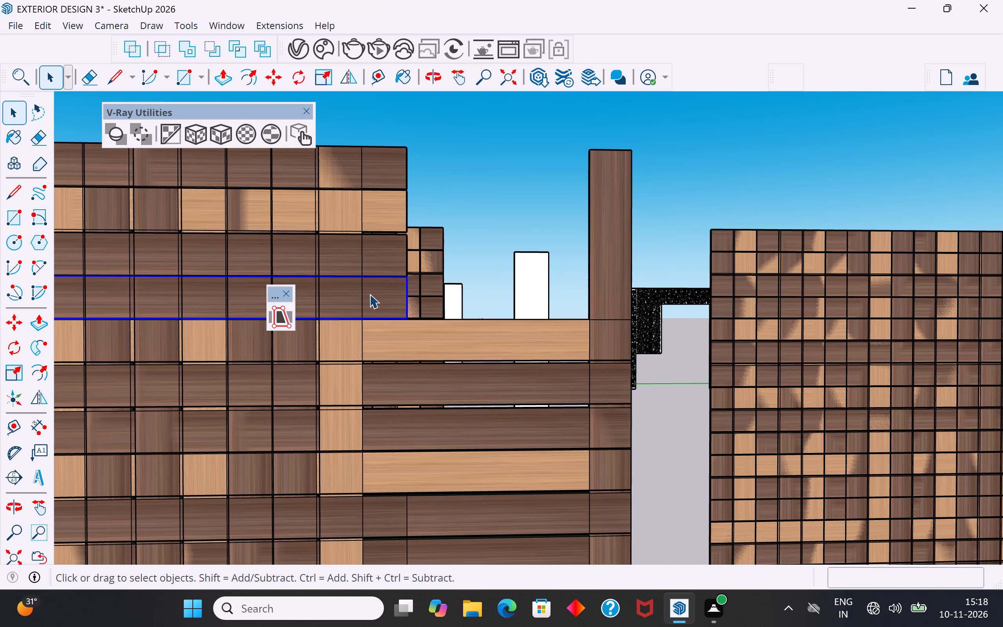
{"action": "key", "text": "m"}
{"action": "left_click", "coordinate": [409, 279]}
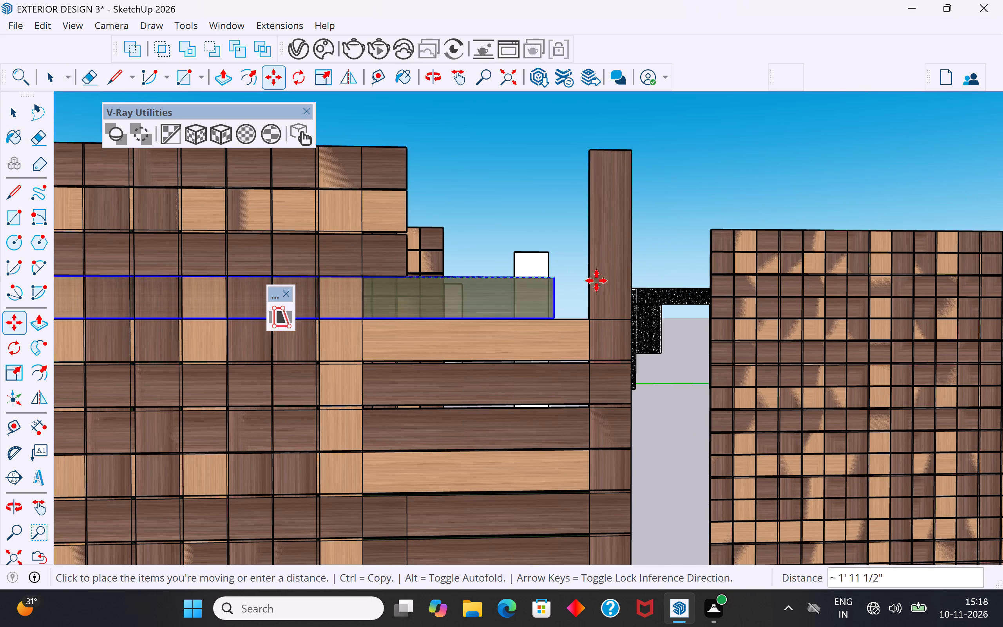
{"action": "left_click", "coordinate": [632, 277]}
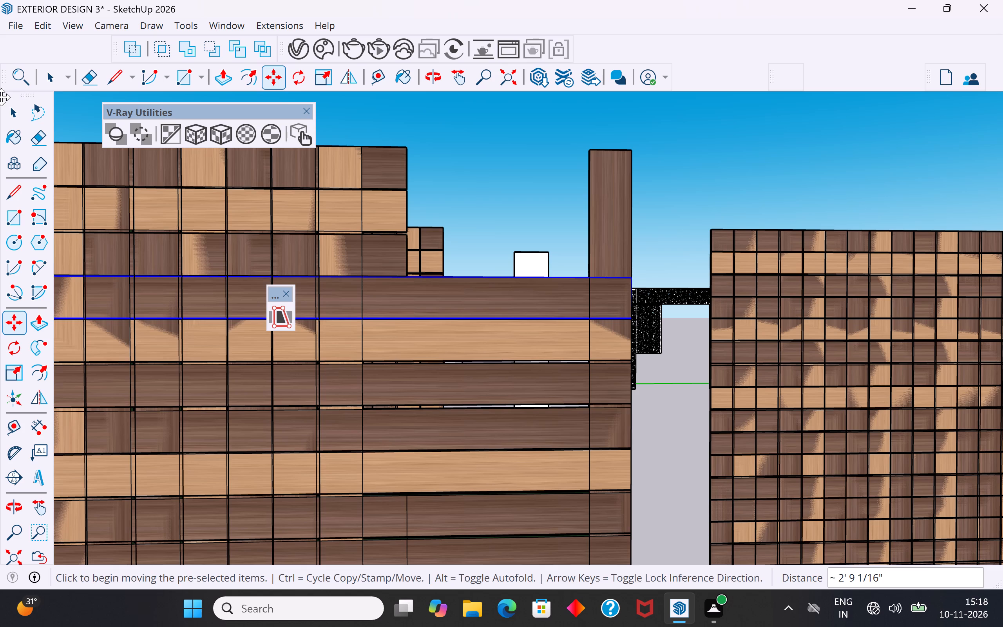
Move the panel's sixteenth horizontal strip from the bottom about 2' 9" sideways to the vertical strip's outer edge.
{"action": "left_click", "coordinate": [9, 114]}
{"action": "left_click", "coordinate": [390, 260]}
{"action": "key", "text": "m"}
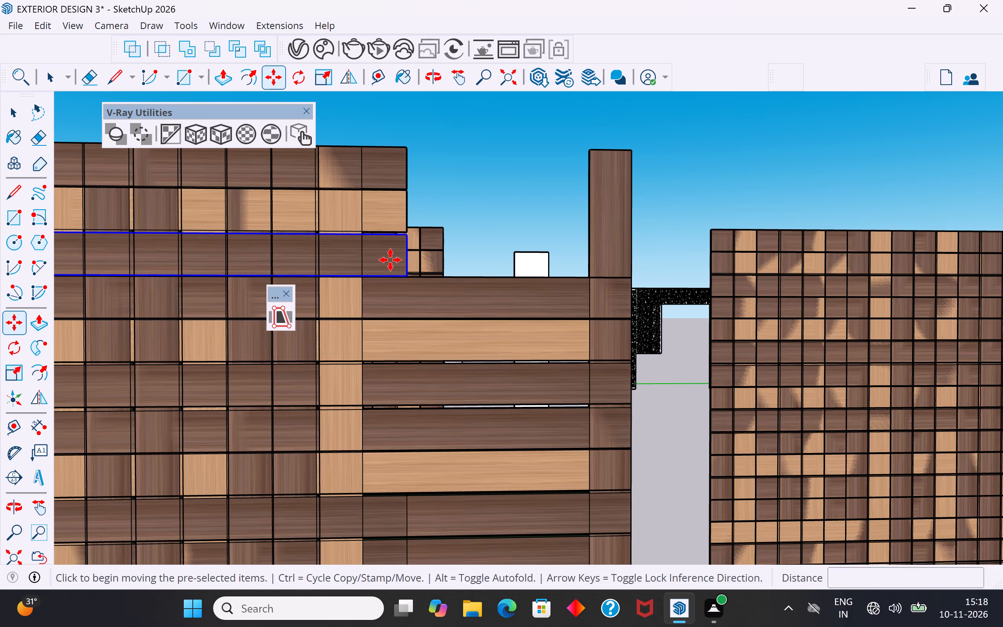
{"action": "left_click", "coordinate": [406, 240]}
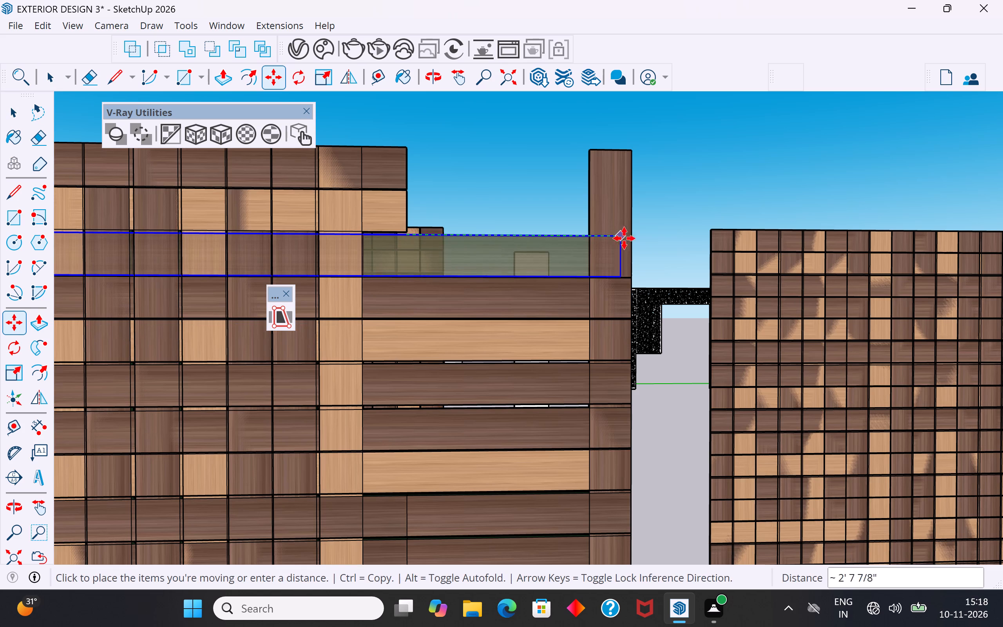
{"action": "left_click", "coordinate": [632, 240]}
Move the panel's seventeenth horizontal strip from the bottom about 2' 9" sideways to the vertical strip's outer edge.
{"action": "left_click", "coordinate": [8, 108]}
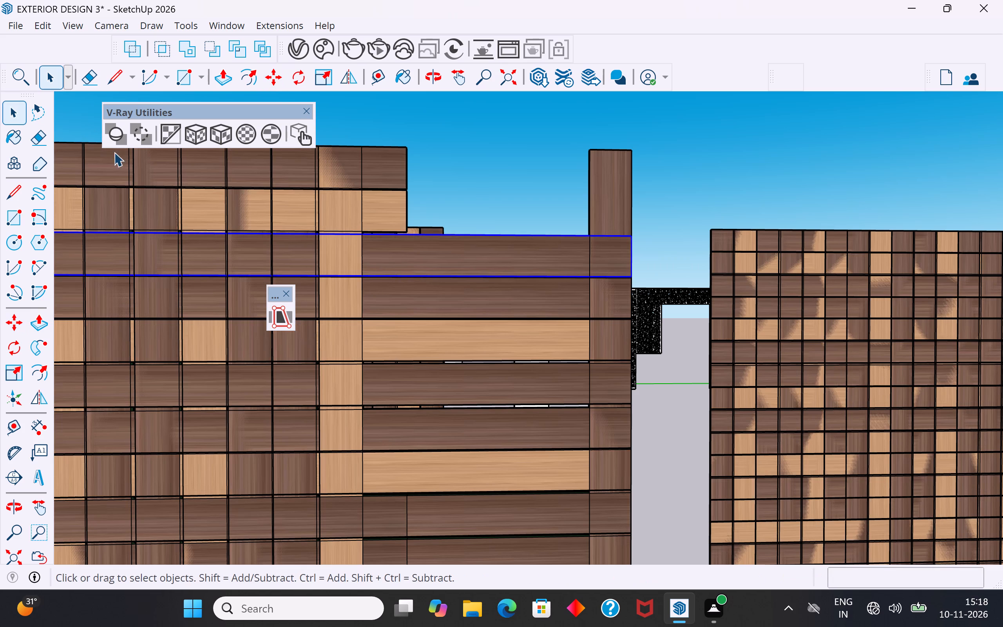
{"action": "left_click", "coordinate": [402, 197]}
{"action": "key", "text": "m"}
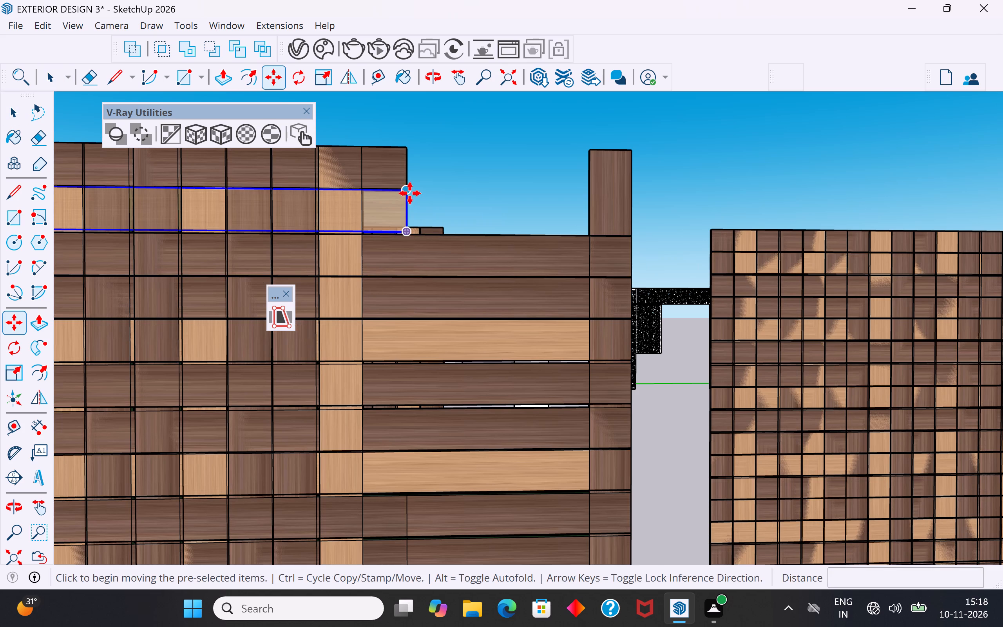
{"action": "left_click", "coordinate": [410, 193]}
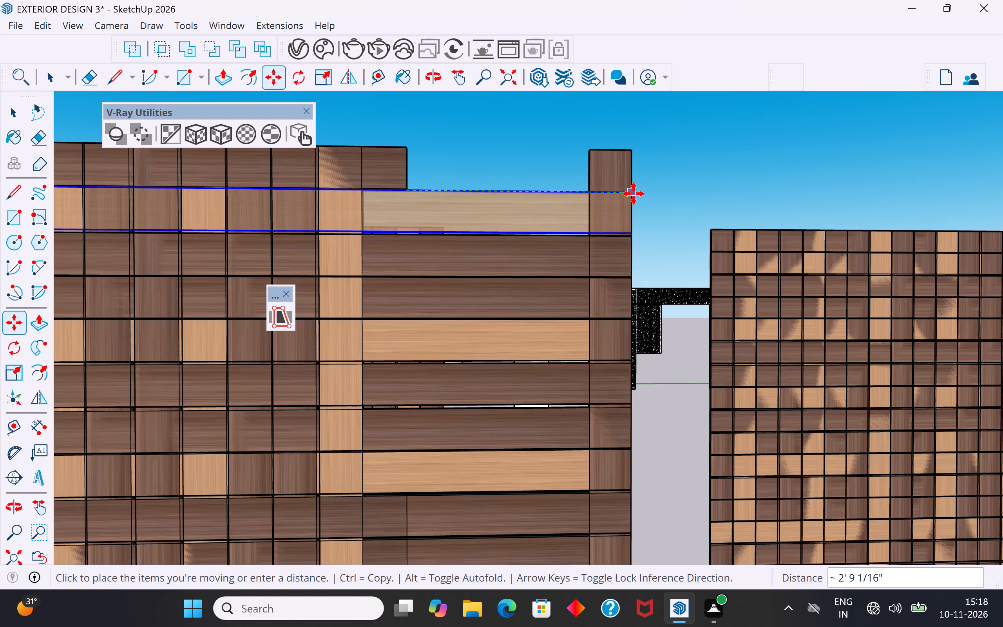
{"action": "left_click", "coordinate": [634, 194]}
Move the panel's topmost horizontal strip about 2' 9" sideways to the vertical strip's upper outer corner and clear the selection.
{"action": "left_click", "coordinate": [20, 109]}
{"action": "left_click", "coordinate": [384, 167]}
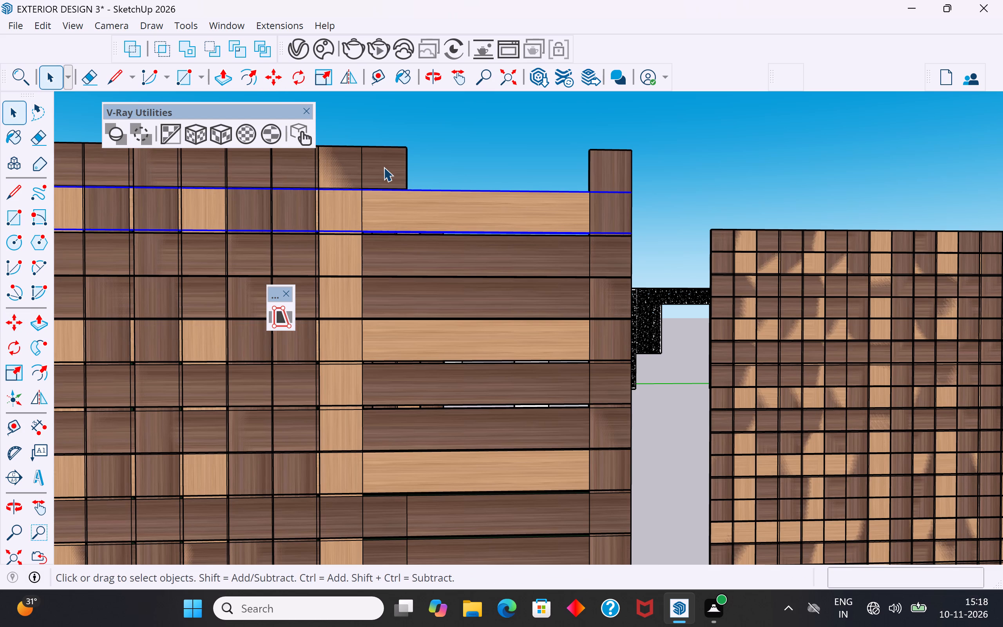
{"action": "key", "text": "m"}
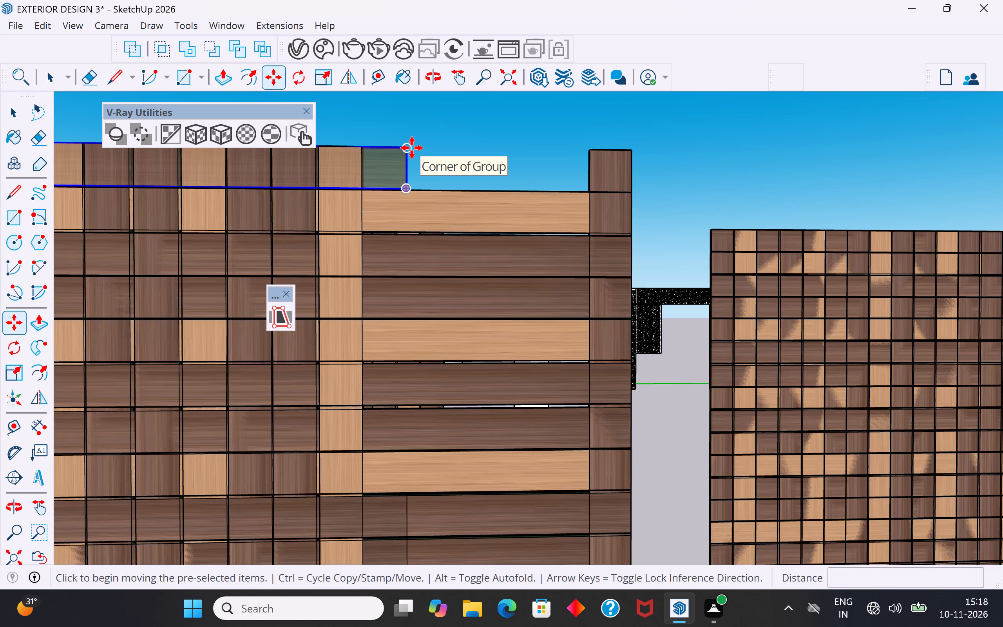
{"action": "left_click", "coordinate": [412, 148], "text": "ctrl"}
{"action": "left_click", "coordinate": [630, 151]}
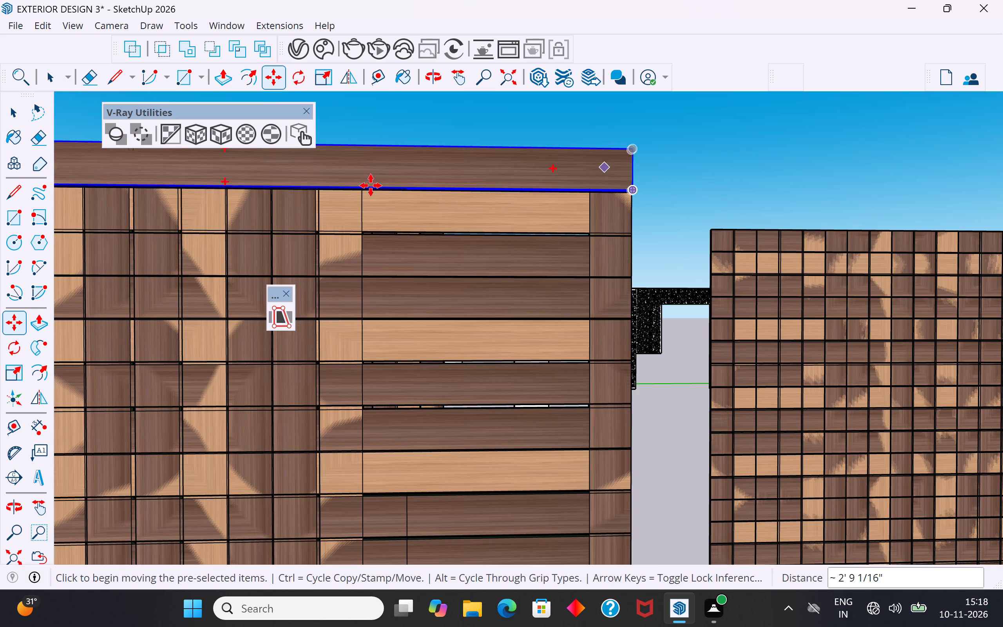
{"action": "left_click", "coordinate": [13, 113]}
{"action": "left_click", "coordinate": [549, 134]}
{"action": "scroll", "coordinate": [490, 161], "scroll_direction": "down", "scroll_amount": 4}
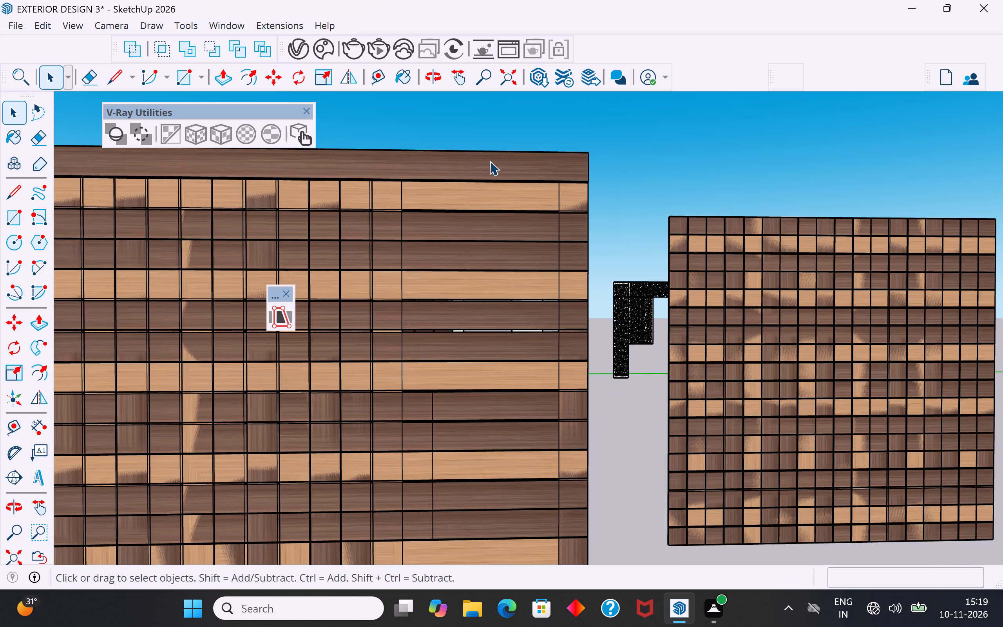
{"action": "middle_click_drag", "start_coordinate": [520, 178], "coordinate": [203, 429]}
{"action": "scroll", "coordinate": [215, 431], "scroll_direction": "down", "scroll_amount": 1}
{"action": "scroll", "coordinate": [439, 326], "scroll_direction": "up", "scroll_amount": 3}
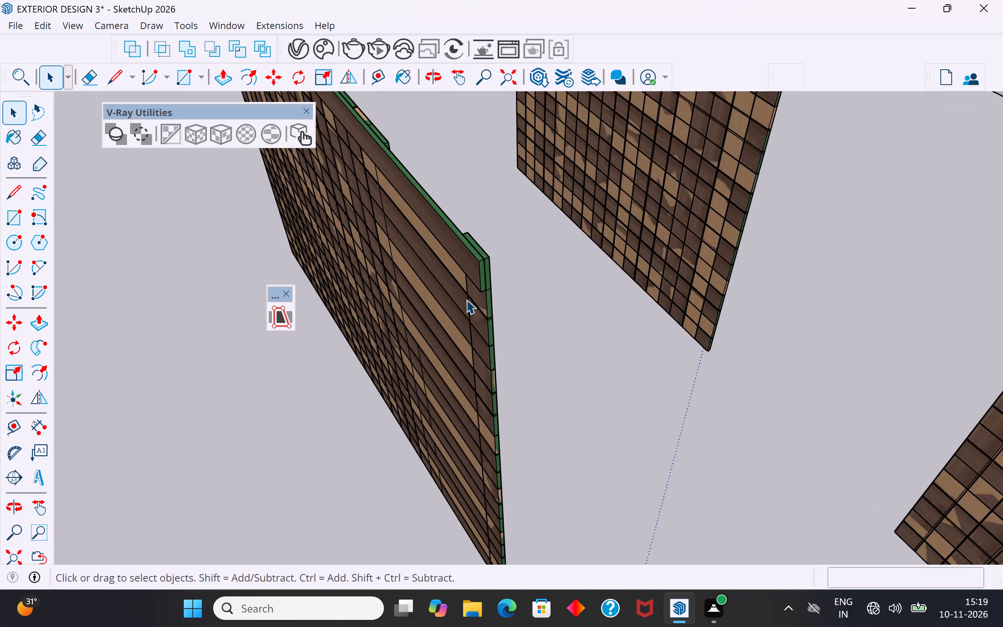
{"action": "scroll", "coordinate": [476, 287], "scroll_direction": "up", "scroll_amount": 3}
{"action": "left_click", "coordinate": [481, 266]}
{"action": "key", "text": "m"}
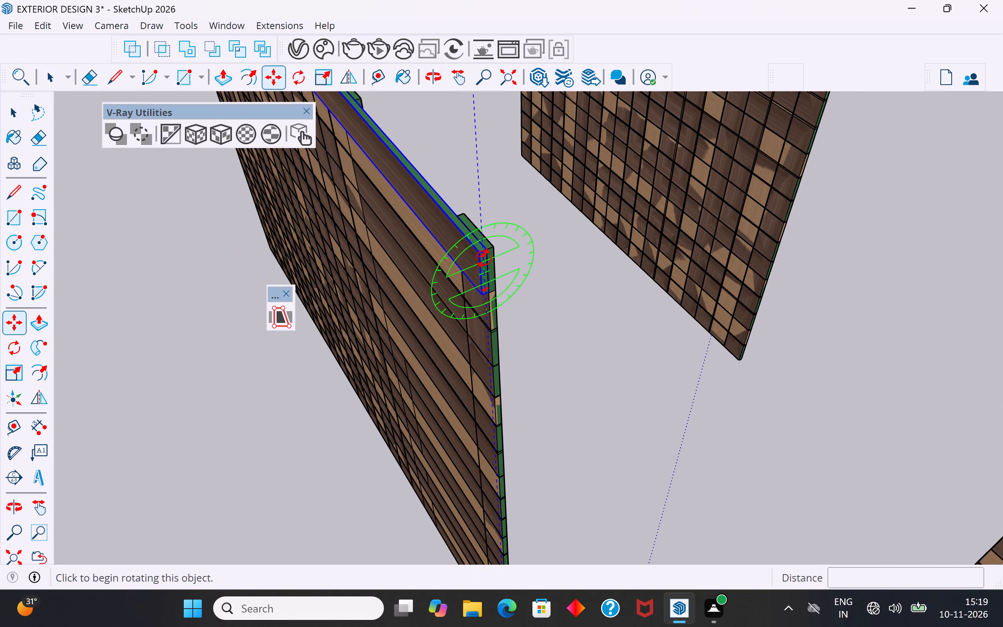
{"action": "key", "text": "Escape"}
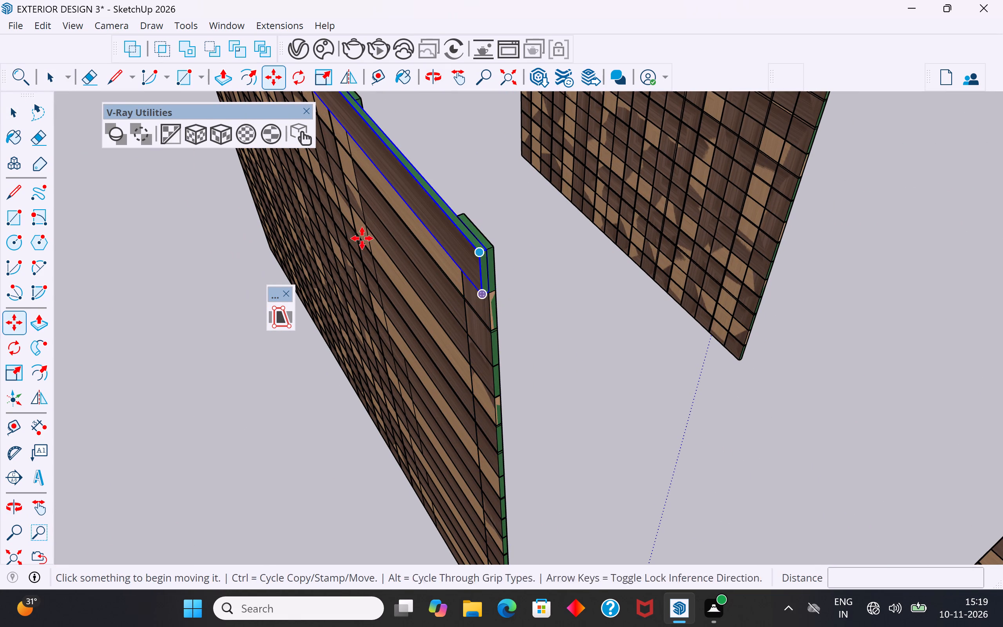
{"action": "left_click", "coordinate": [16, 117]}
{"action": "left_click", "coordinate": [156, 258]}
Move the panel's topmost horizontal strip about 13/16" in depth, flush with the vertical strip at the panel's corner, and clear the selection.
{"action": "left_click", "coordinate": [466, 245]}
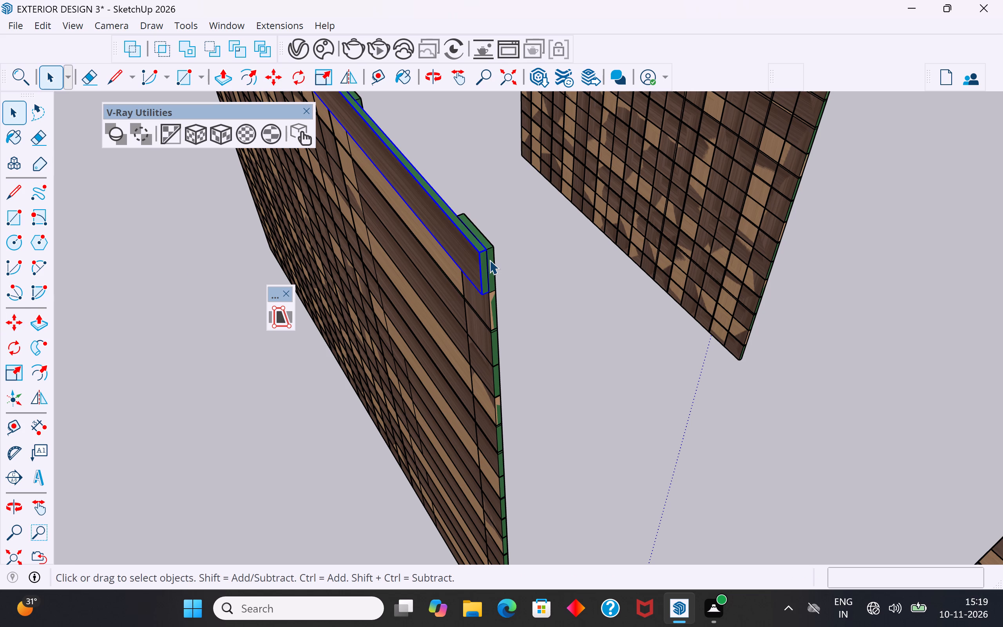
{"action": "key", "text": "m"}
{"action": "left_click", "coordinate": [491, 250]}
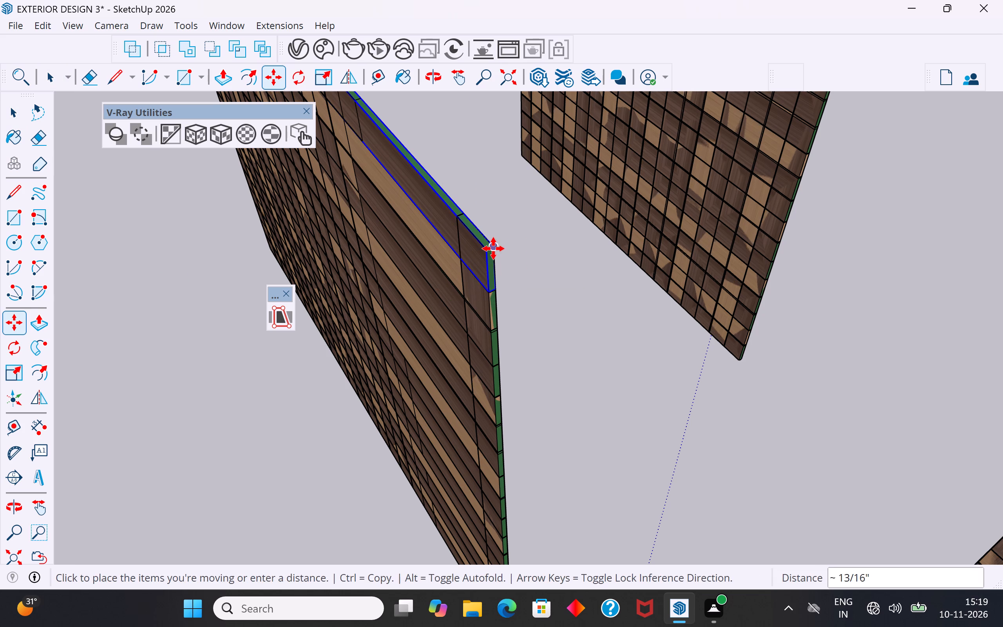
{"action": "left_click", "coordinate": [493, 248]}
{"action": "left_click", "coordinate": [9, 116]}
{"action": "left_click", "coordinate": [208, 407]}
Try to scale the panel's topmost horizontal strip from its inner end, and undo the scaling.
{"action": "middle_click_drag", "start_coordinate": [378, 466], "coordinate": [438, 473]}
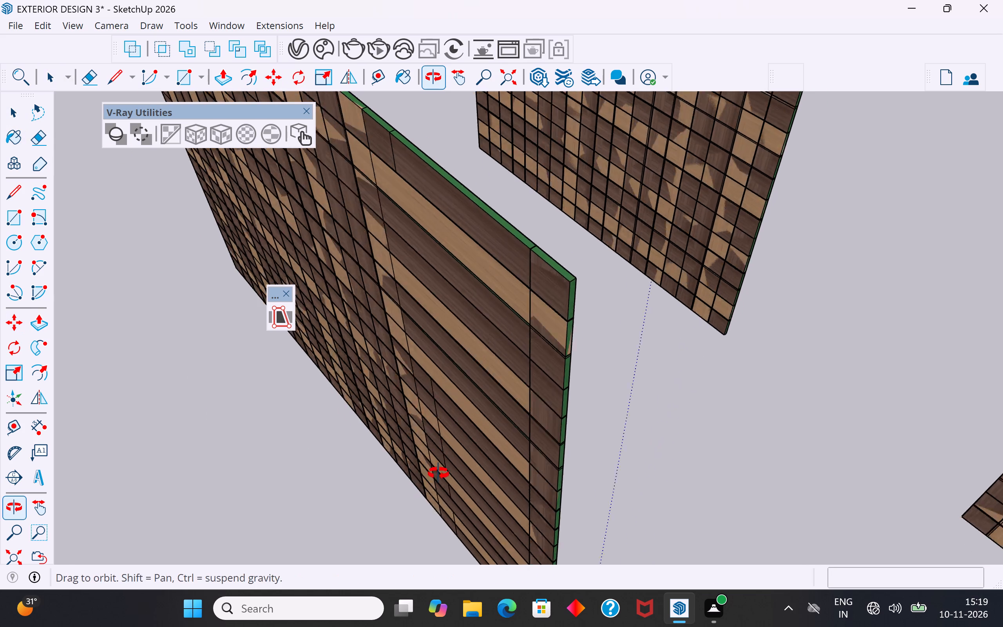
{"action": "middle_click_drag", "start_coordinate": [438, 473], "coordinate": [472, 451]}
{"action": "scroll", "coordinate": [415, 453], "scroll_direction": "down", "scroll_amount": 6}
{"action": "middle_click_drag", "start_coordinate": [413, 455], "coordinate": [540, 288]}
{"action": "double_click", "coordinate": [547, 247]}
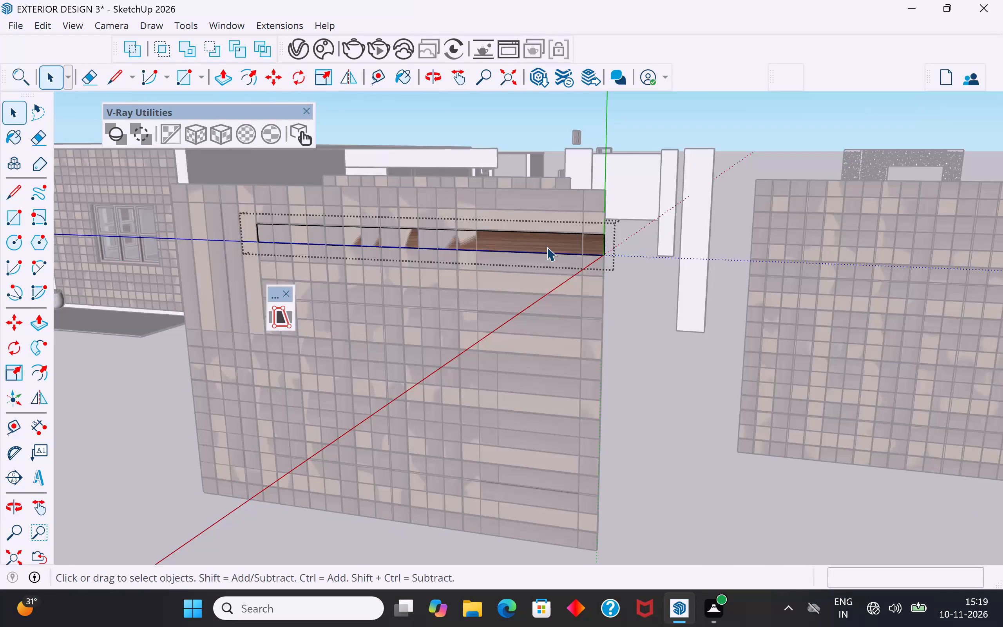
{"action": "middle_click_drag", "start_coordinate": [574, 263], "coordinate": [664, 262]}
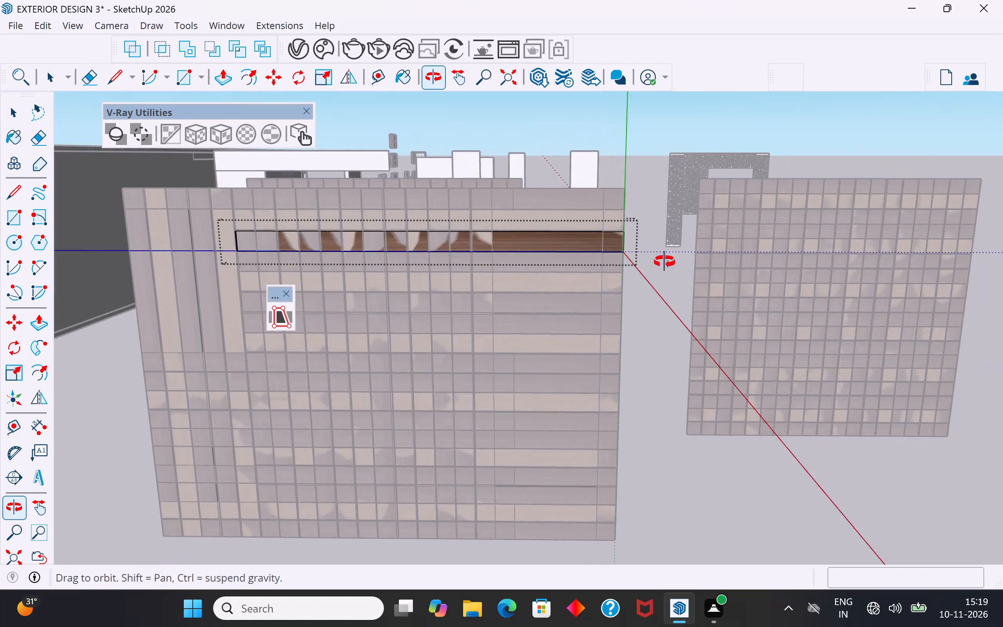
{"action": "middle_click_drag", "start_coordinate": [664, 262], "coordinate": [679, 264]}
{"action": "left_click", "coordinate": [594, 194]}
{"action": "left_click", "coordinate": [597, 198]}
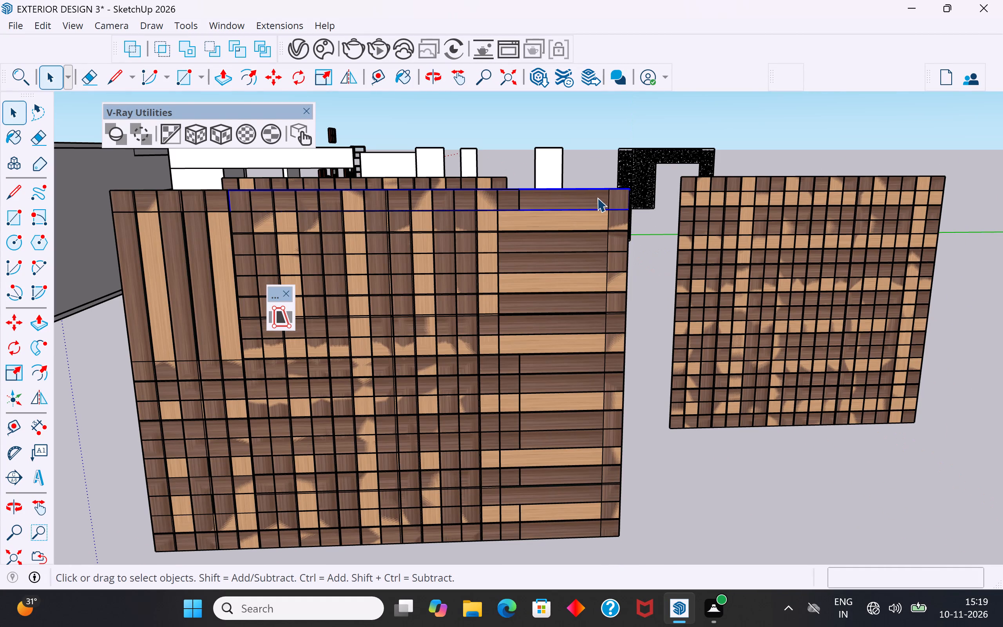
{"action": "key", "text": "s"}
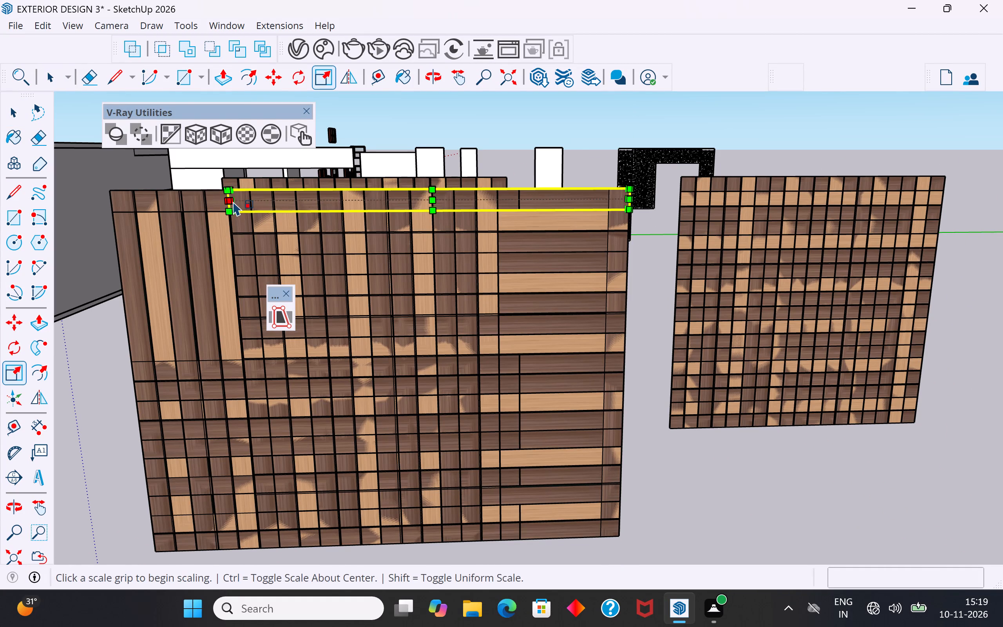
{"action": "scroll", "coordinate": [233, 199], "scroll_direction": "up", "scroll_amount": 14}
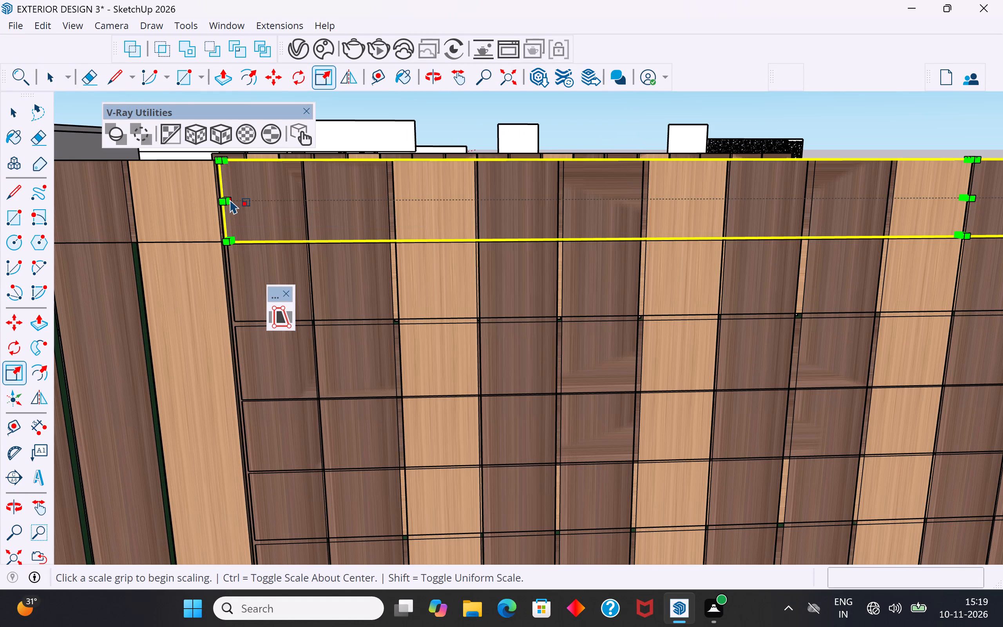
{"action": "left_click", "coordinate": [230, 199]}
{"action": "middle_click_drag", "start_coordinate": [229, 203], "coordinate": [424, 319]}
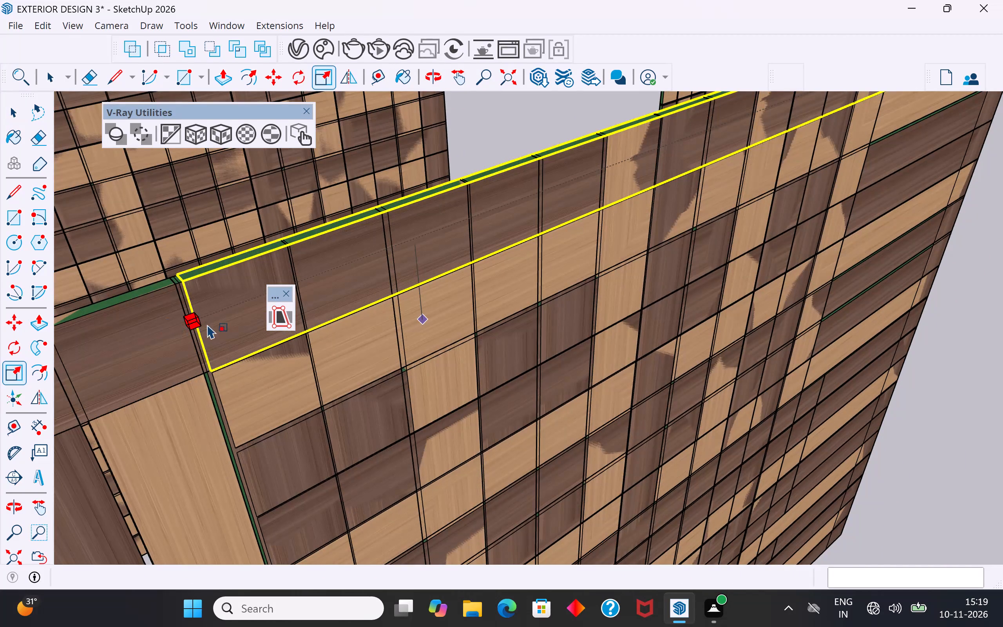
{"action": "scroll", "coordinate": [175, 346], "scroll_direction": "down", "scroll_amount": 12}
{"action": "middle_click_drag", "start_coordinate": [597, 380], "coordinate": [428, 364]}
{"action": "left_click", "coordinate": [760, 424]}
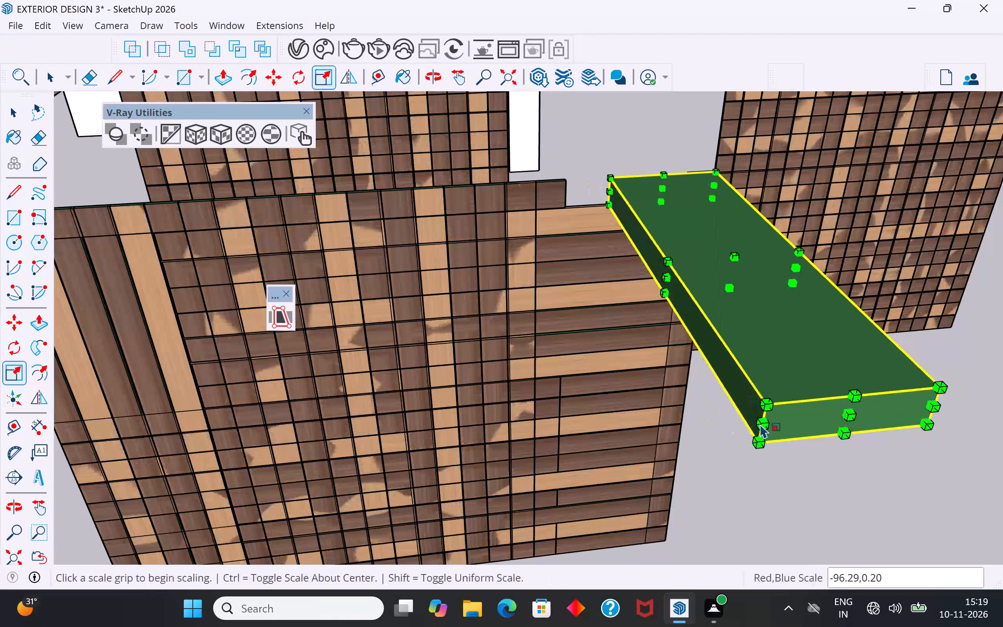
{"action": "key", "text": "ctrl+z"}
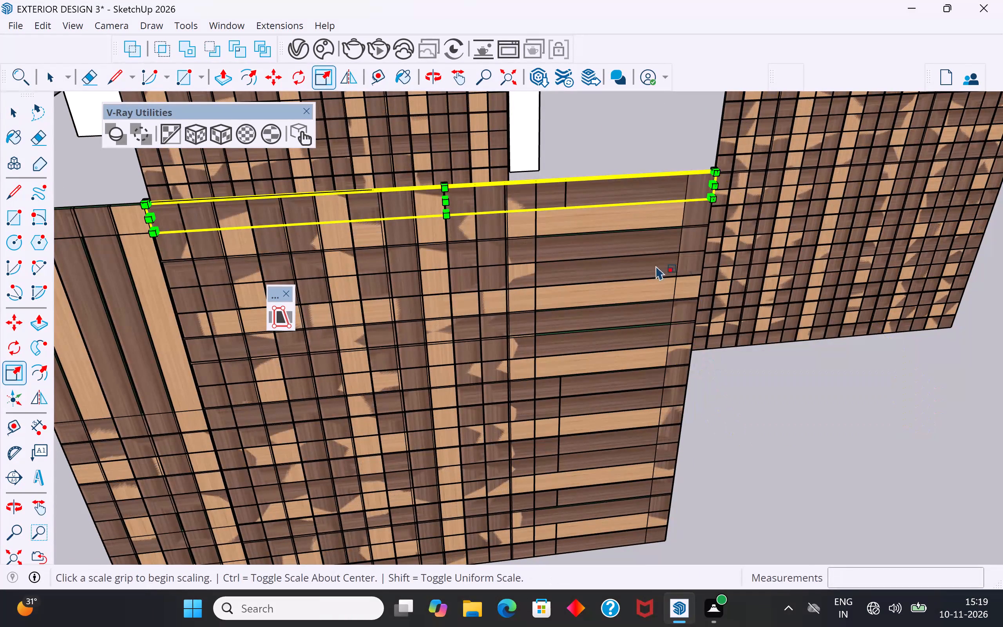
Scale the panel's topmost horizontal strip lengthwise from its inner end down to the outer vertical strip's width and clear the selection.
{"action": "left_click", "coordinate": [154, 215]}
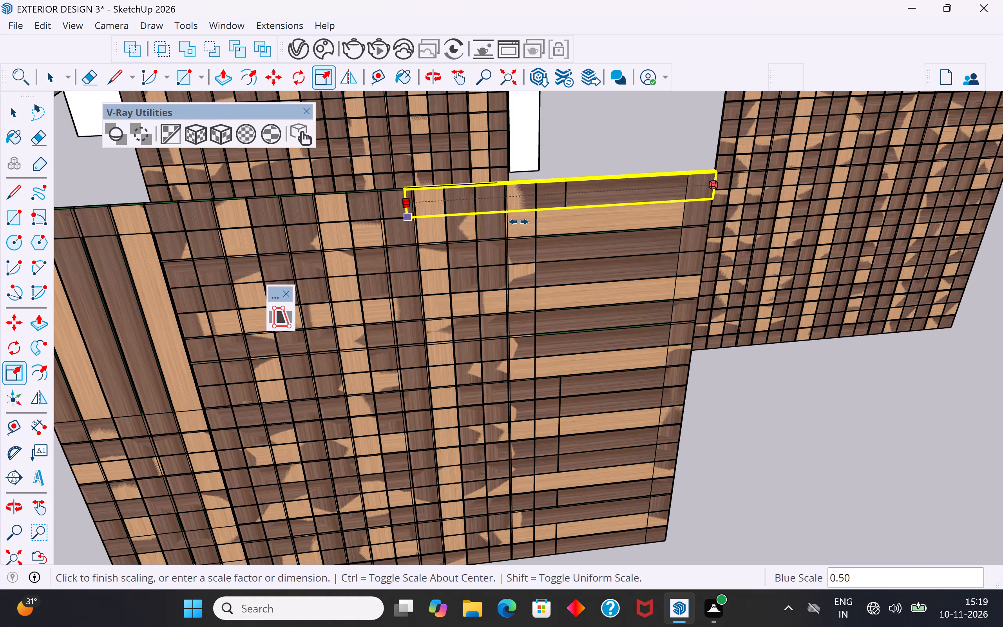
{"action": "scroll", "coordinate": [687, 200], "scroll_direction": "up", "scroll_amount": 8}
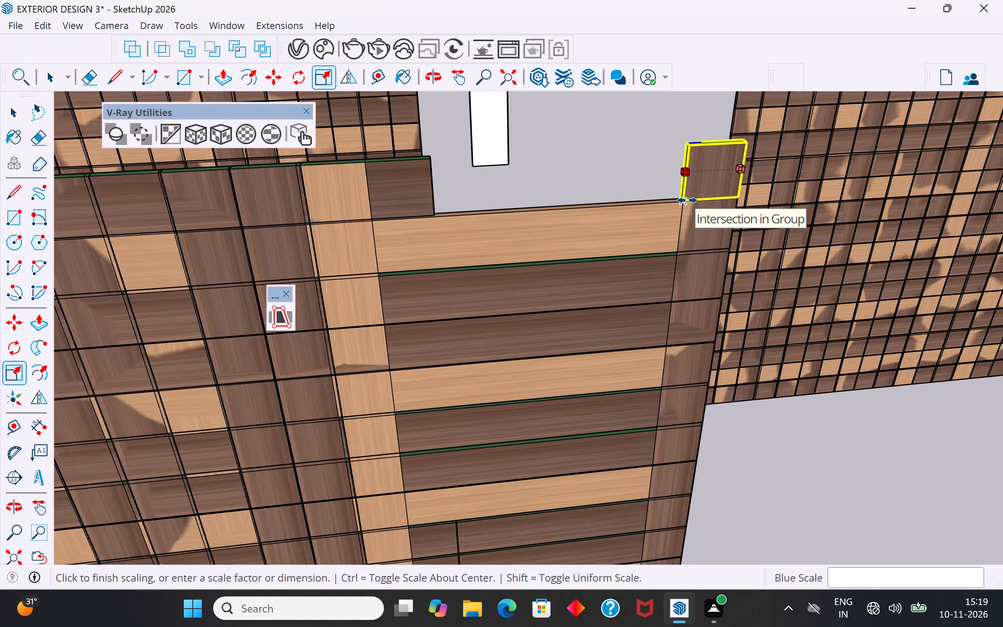
{"action": "scroll", "coordinate": [687, 200], "scroll_direction": "up", "scroll_amount": 1}
{"action": "left_click", "coordinate": [685, 195]}
{"action": "scroll", "coordinate": [678, 195], "scroll_direction": "down", "scroll_amount": 5}
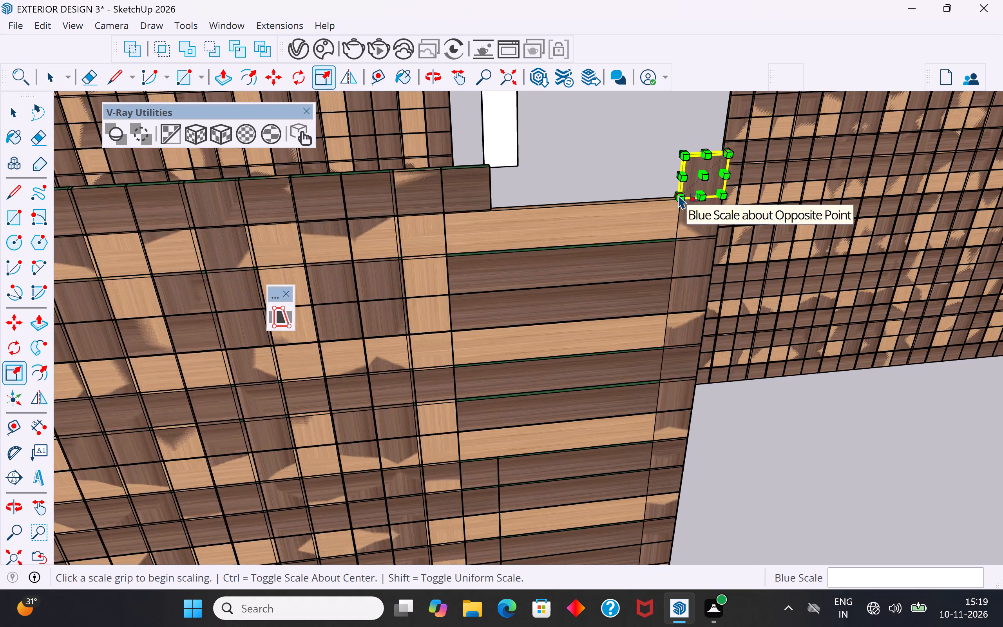
{"action": "scroll", "coordinate": [678, 195], "scroll_direction": "down", "scroll_amount": 4}
{"action": "scroll", "coordinate": [672, 242], "scroll_direction": "down", "scroll_amount": 8}
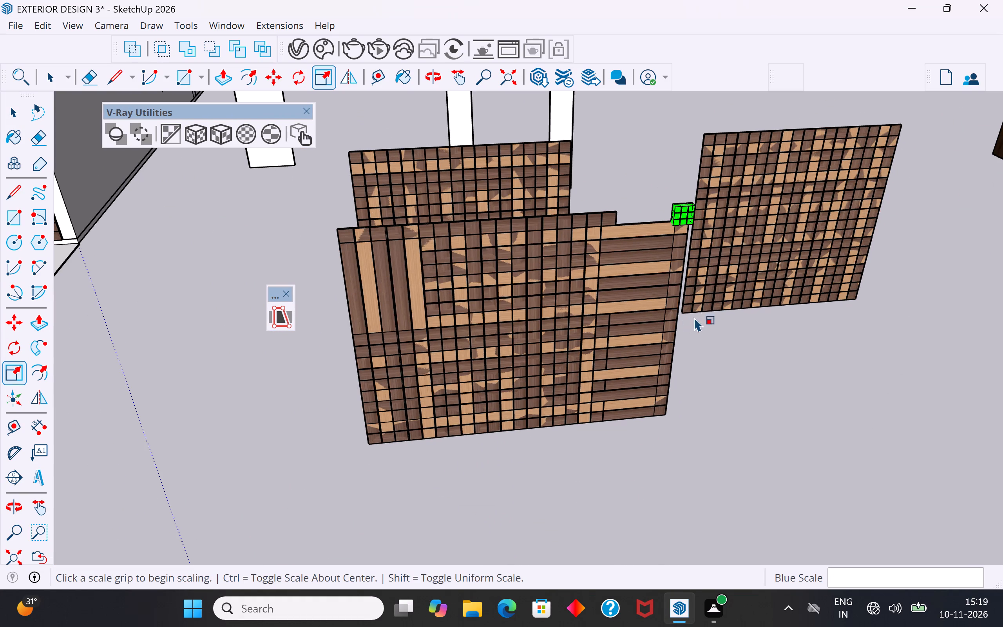
{"action": "left_click", "coordinate": [16, 120]}
{"action": "left_click", "coordinate": [260, 298]}
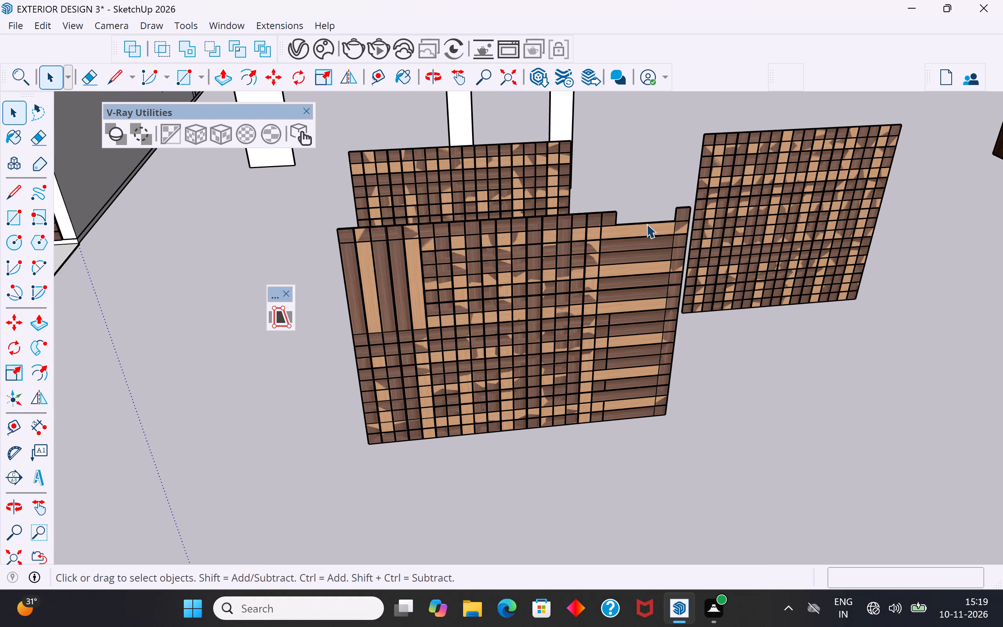
Scale the panel's second horizontal strip from the top lengthwise down to the outer vertical strip's width and clear the selection.
{"action": "left_click", "coordinate": [652, 224]}
{"action": "key", "text": "s"}
{"action": "scroll", "coordinate": [424, 266], "scroll_direction": "up", "scroll_amount": 7}
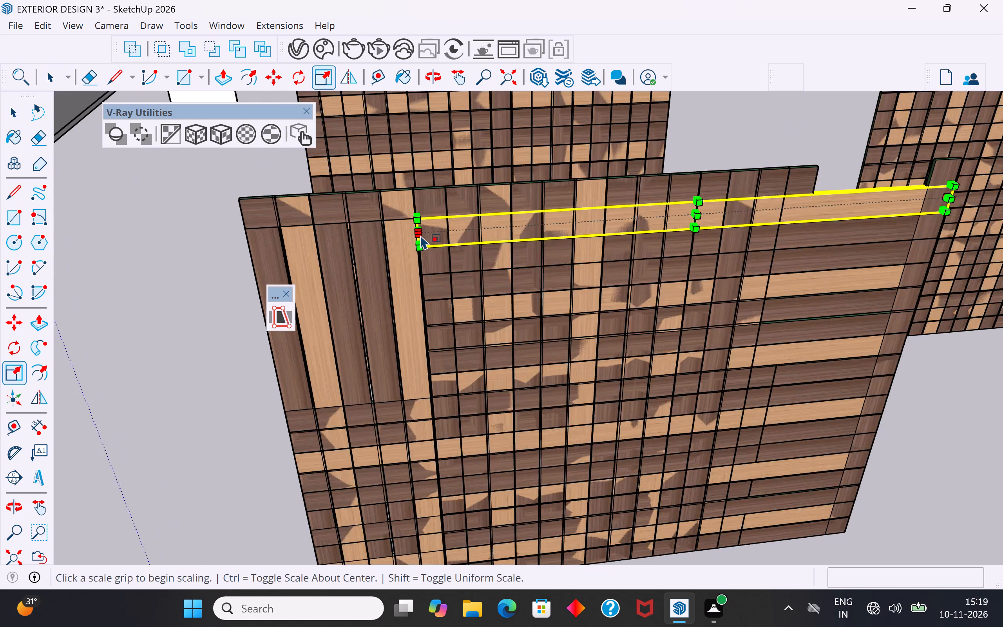
{"action": "scroll", "coordinate": [420, 235], "scroll_direction": "up", "scroll_amount": 6}
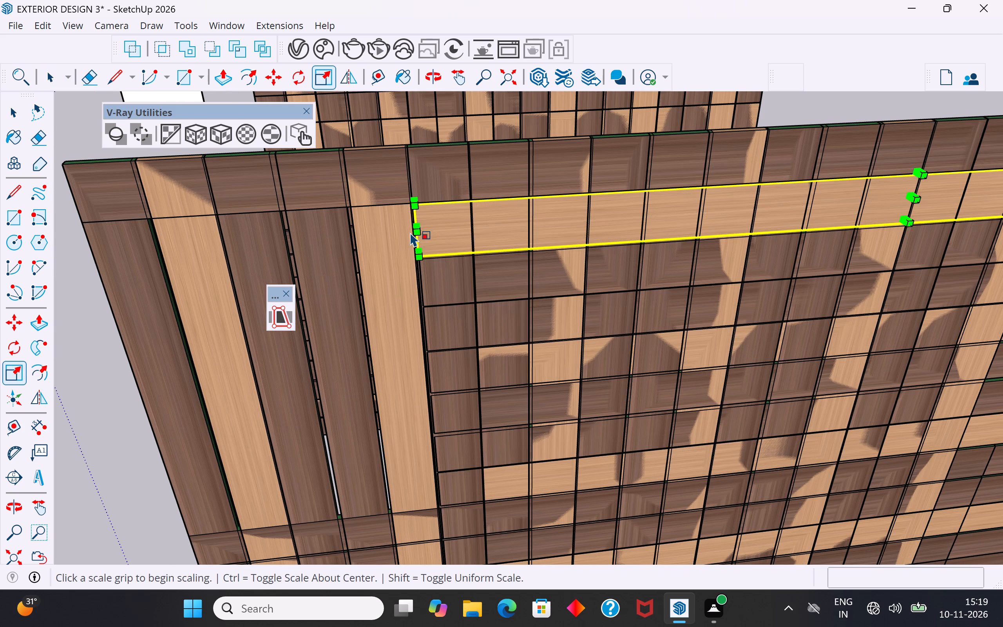
{"action": "middle_click_drag", "start_coordinate": [423, 232], "coordinate": [591, 192]}
{"action": "scroll", "coordinate": [432, 241], "scroll_direction": "up", "scroll_amount": 5}
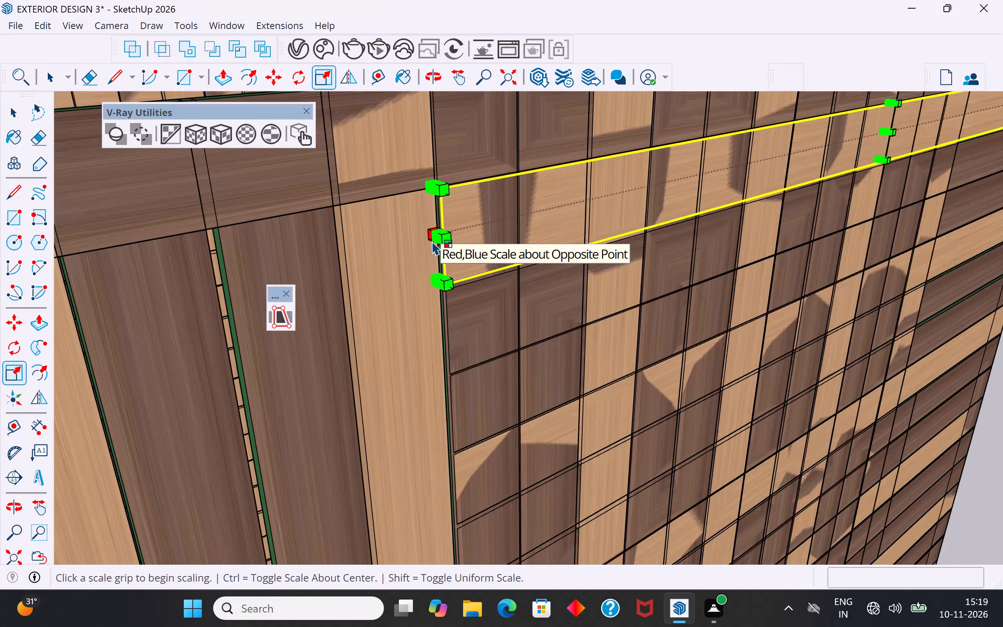
{"action": "scroll", "coordinate": [432, 241], "scroll_direction": "up", "scroll_amount": 16}
{"action": "left_click", "coordinate": [471, 216]}
{"action": "scroll", "coordinate": [471, 216], "scroll_direction": "down", "scroll_amount": 2}
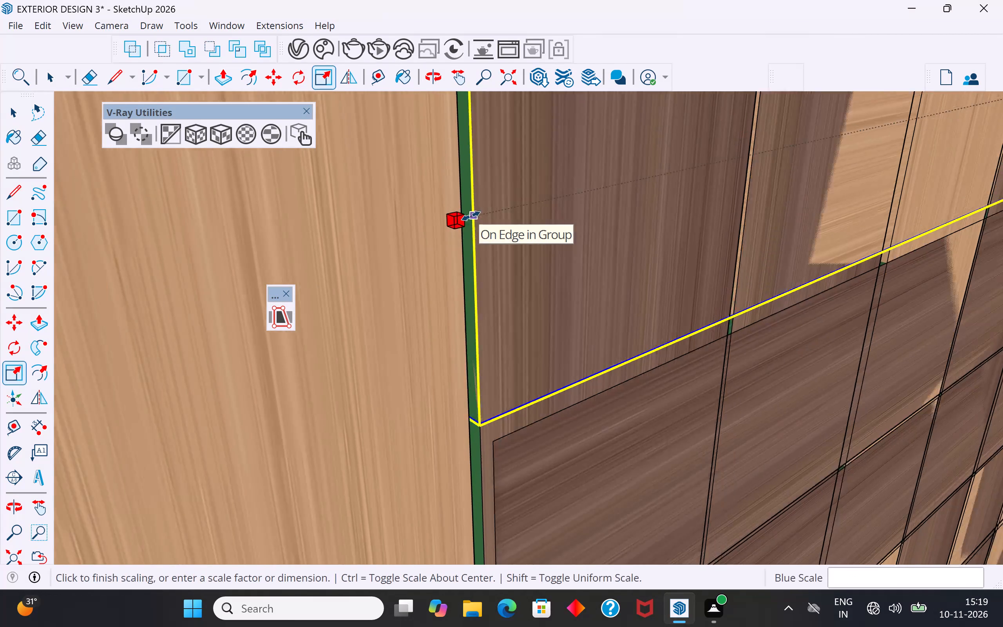
{"action": "scroll", "coordinate": [471, 216], "scroll_direction": "down", "scroll_amount": 20}
{"action": "scroll", "coordinate": [471, 216], "scroll_direction": "down", "scroll_amount": 9}
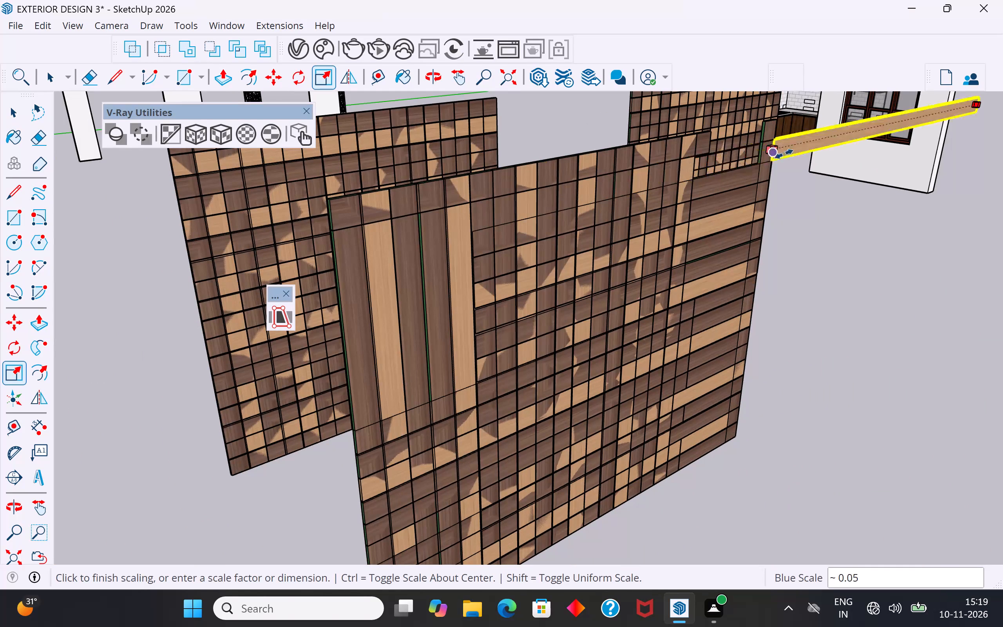
{"action": "scroll", "coordinate": [752, 162], "scroll_direction": "up", "scroll_amount": 8}
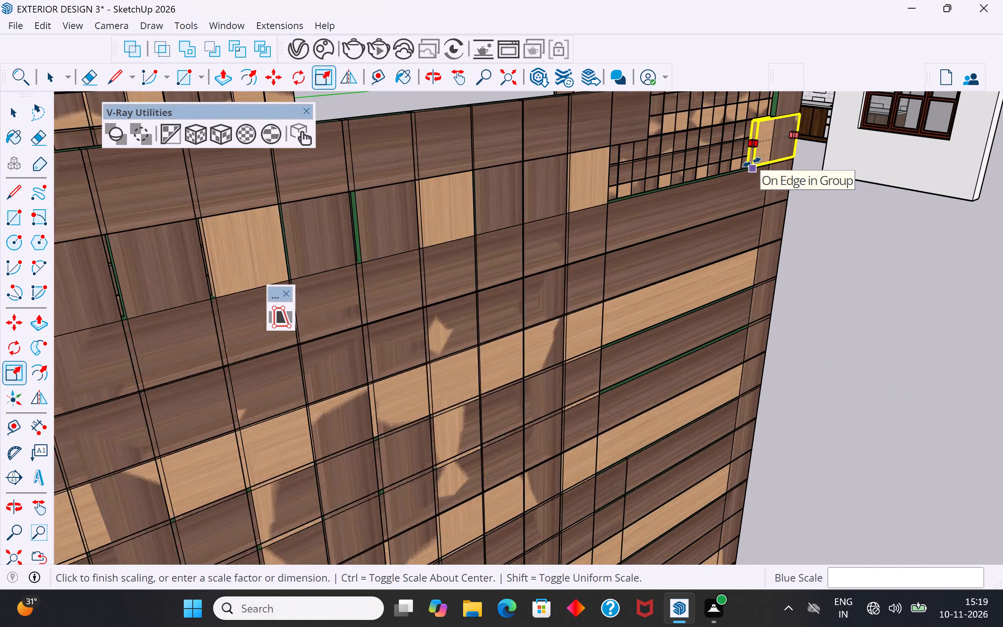
{"action": "scroll", "coordinate": [752, 162], "scroll_direction": "up", "scroll_amount": 2}
{"action": "left_click", "coordinate": [775, 140]}
{"action": "scroll", "coordinate": [675, 205], "scroll_direction": "down", "scroll_amount": 8}
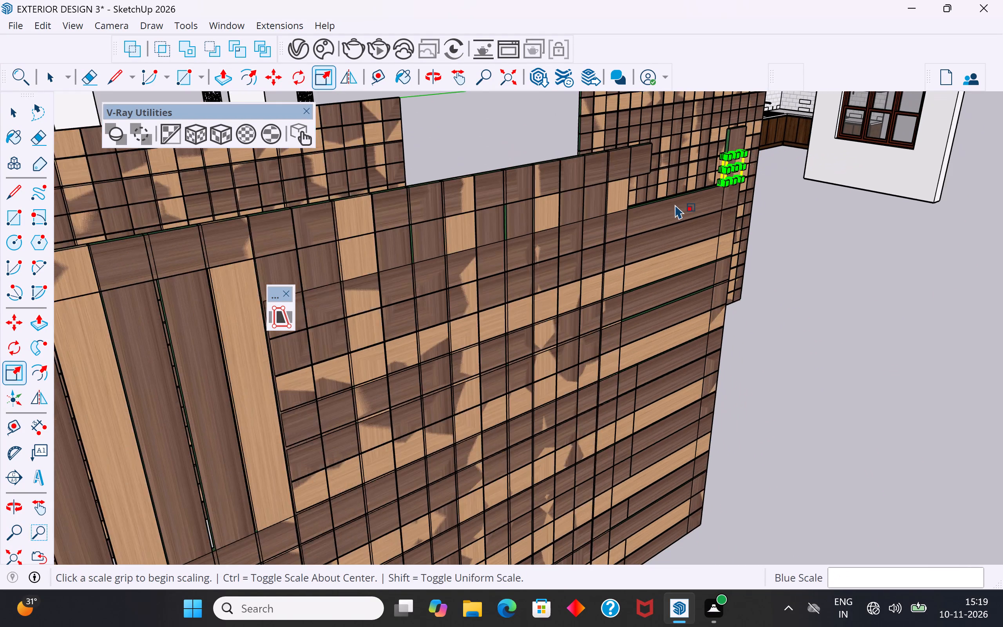
{"action": "scroll", "coordinate": [675, 205], "scroll_direction": "down", "scroll_amount": 1}
{"action": "left_click", "coordinate": [24, 109]}
{"action": "left_click", "coordinate": [472, 128]}
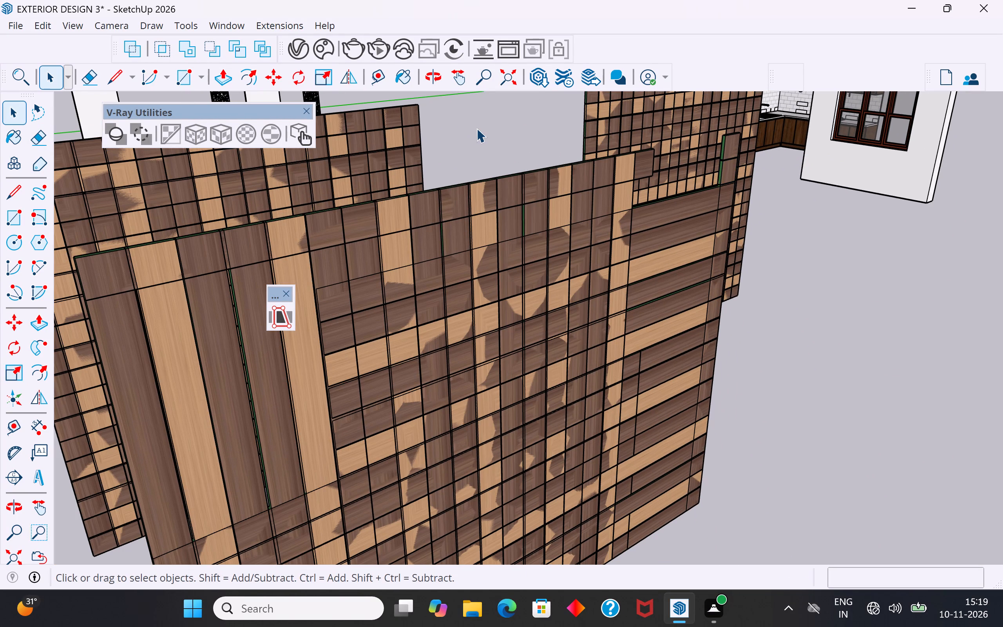
Scale the panel's third horizontal strip from the top lengthwise down to the outer vertical strip's width and clear the selection.
{"action": "left_click", "coordinate": [652, 212]}
{"action": "key", "text": "s"}
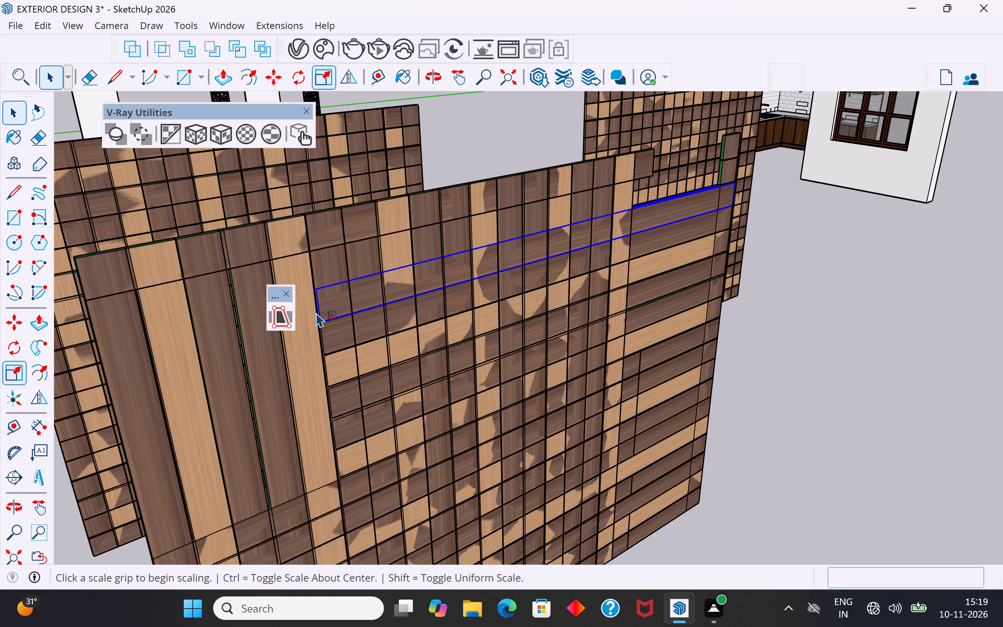
{"action": "scroll", "coordinate": [316, 313], "scroll_direction": "up", "scroll_amount": 11}
{"action": "middle_click_drag", "start_coordinate": [317, 292], "coordinate": [350, 285]}
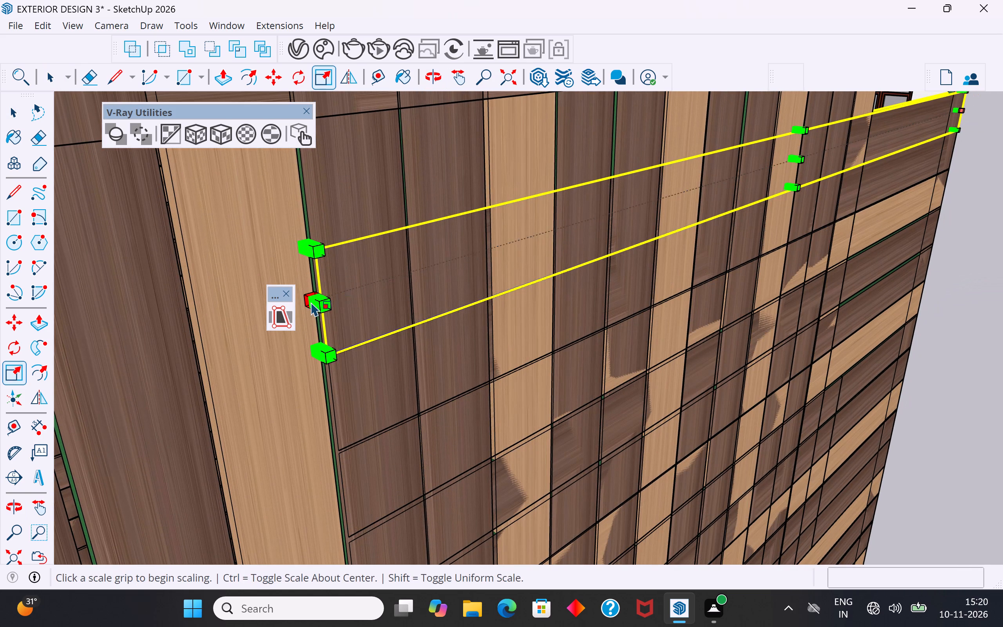
{"action": "left_click", "coordinate": [315, 304]}
{"action": "scroll", "coordinate": [315, 304], "scroll_direction": "down", "scroll_amount": 13}
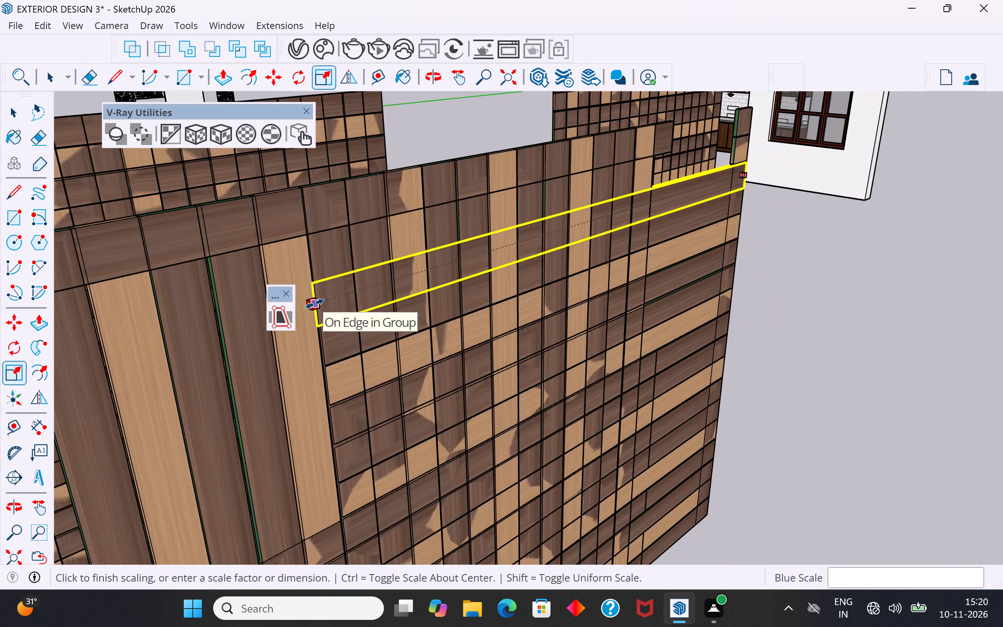
{"action": "scroll", "coordinate": [315, 304], "scroll_direction": "down", "scroll_amount": 1}
{"action": "scroll", "coordinate": [647, 210], "scroll_direction": "up", "scroll_amount": 8}
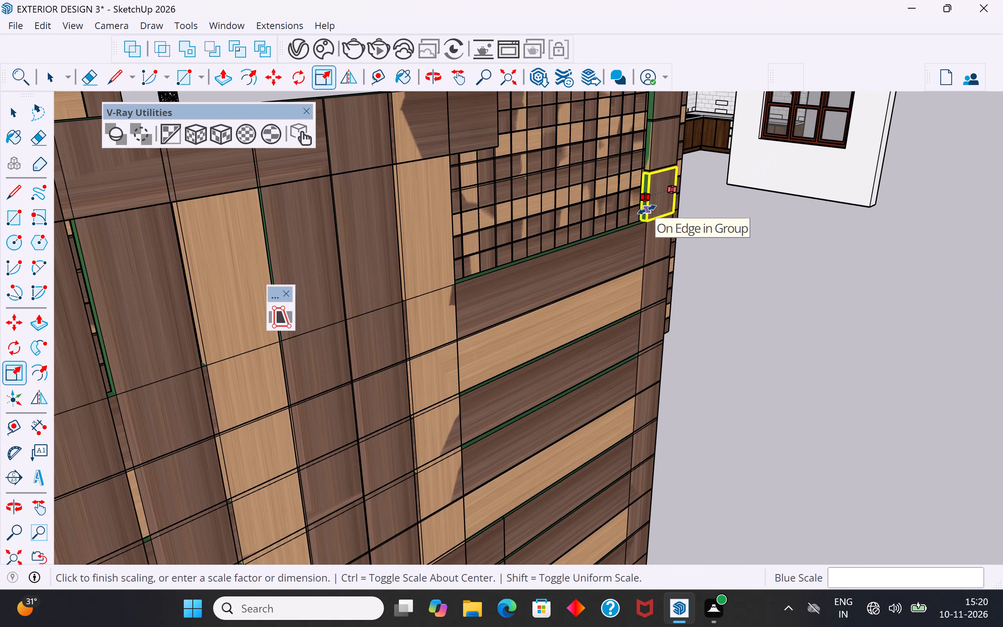
{"action": "left_click", "coordinate": [647, 210]}
{"action": "left_click", "coordinate": [13, 116]}
{"action": "left_click", "coordinate": [727, 303]}
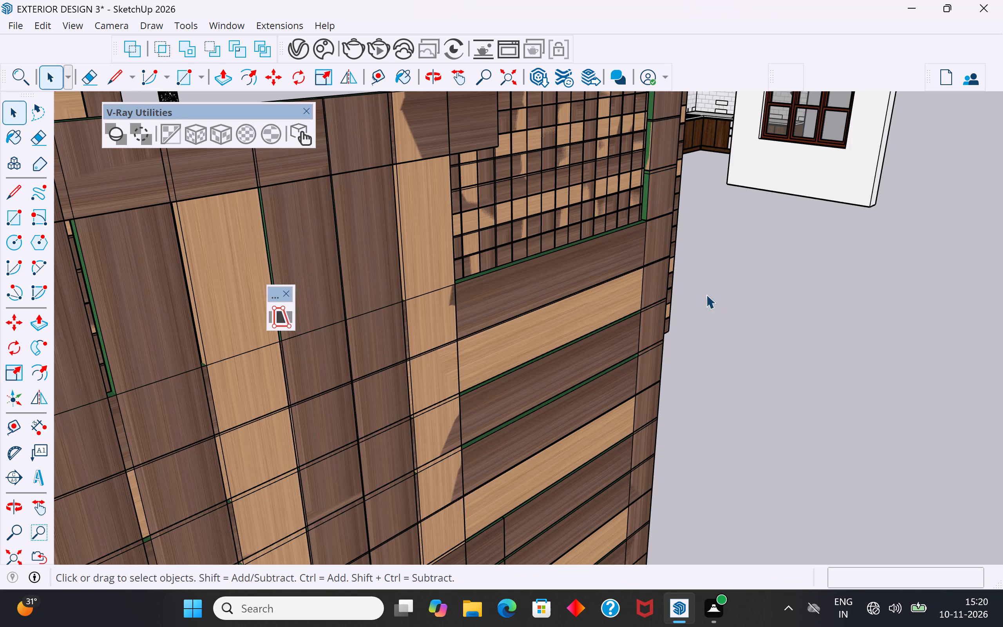
Scale the panel's fourth horizontal strip from the top lengthwise down to the outer vertical strip's width and clear the selection.
{"action": "left_click", "coordinate": [583, 258]}
{"action": "scroll", "coordinate": [583, 258], "scroll_direction": "down", "scroll_amount": 10}
{"action": "key", "text": "s"}
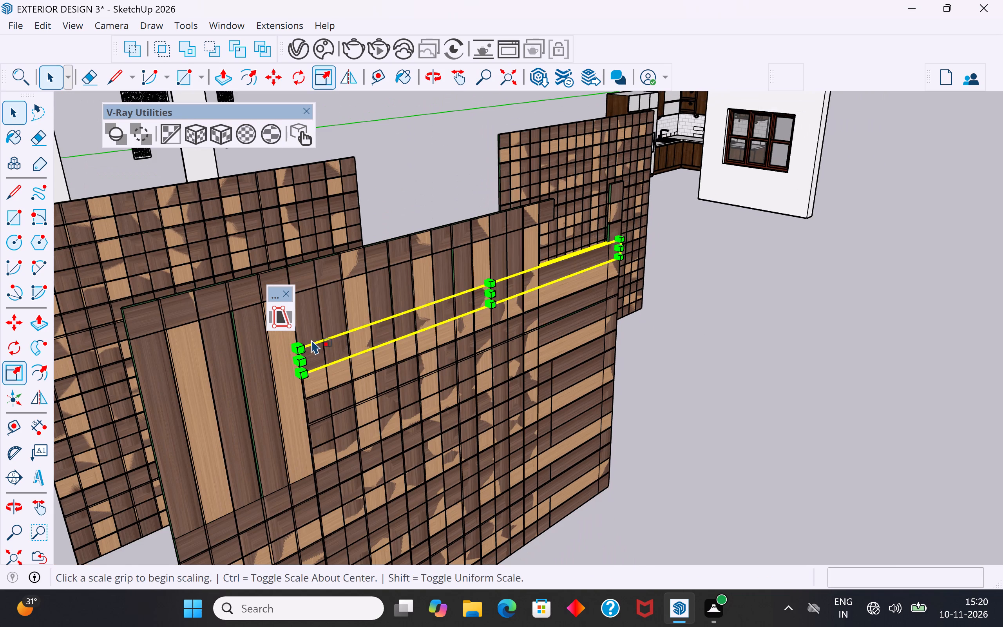
{"action": "scroll", "coordinate": [295, 363], "scroll_direction": "up", "scroll_amount": 20}
{"action": "scroll", "coordinate": [295, 363], "scroll_direction": "up", "scroll_amount": 1}
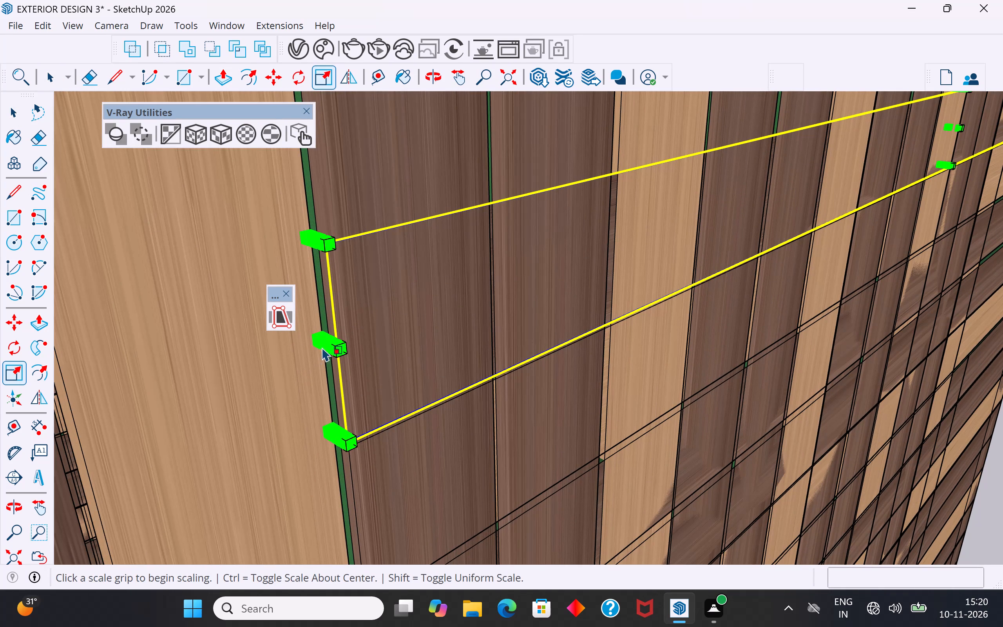
{"action": "left_click", "coordinate": [330, 342]}
{"action": "scroll", "coordinate": [330, 342], "scroll_direction": "down", "scroll_amount": 18}
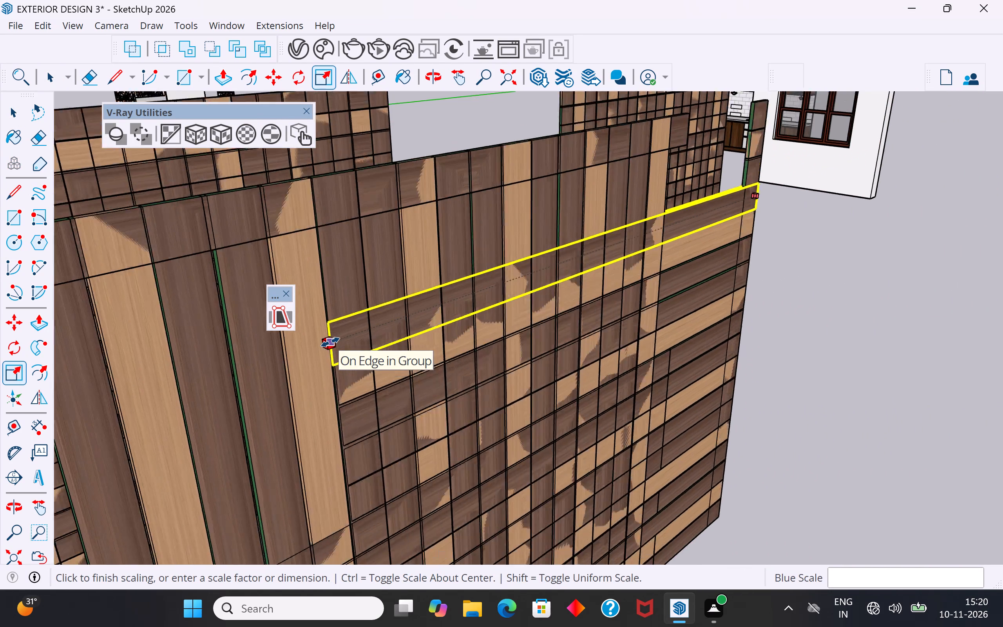
{"action": "scroll", "coordinate": [330, 342], "scroll_direction": "down", "scroll_amount": 6}
{"action": "scroll", "coordinate": [604, 259], "scroll_direction": "up", "scroll_amount": 10}
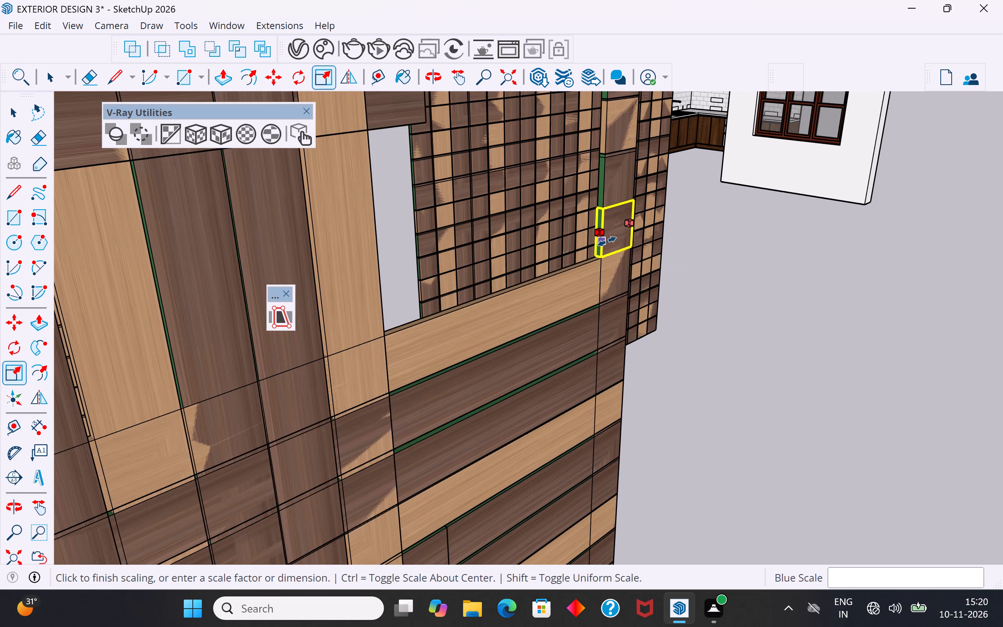
{"action": "left_click", "coordinate": [609, 230]}
{"action": "left_click", "coordinate": [14, 117]}
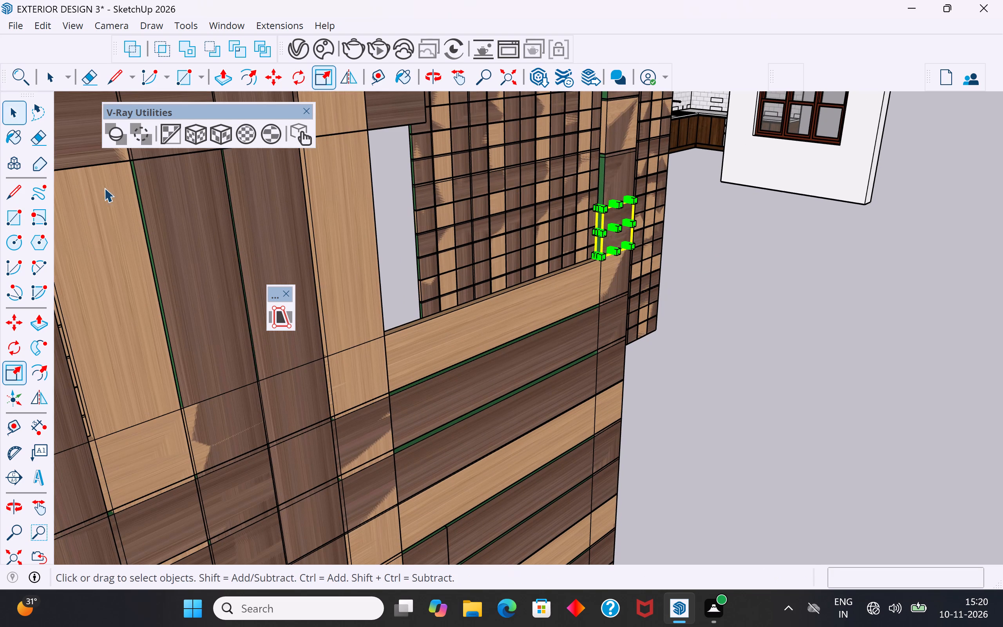
{"action": "left_click", "coordinate": [720, 337]}
Scale the panel's fifth horizontal strip from the top lengthwise to about 0.05, matching the outer vertical strip's width, and clear the selection.
{"action": "left_click", "coordinate": [524, 306]}
{"action": "scroll", "coordinate": [758, 321], "scroll_direction": "down", "scroll_amount": 5}
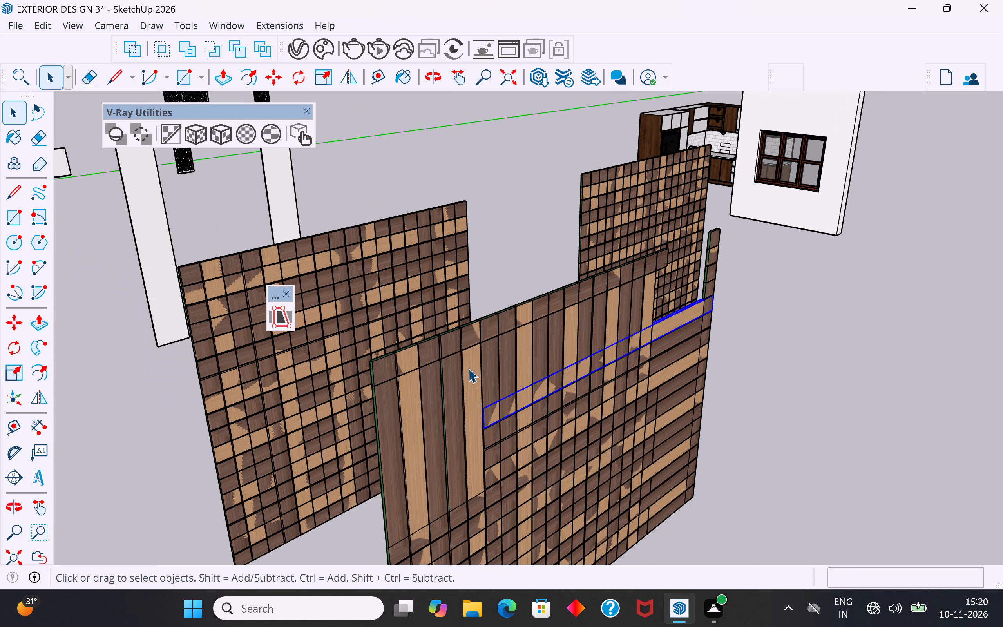
{"action": "key", "text": "s"}
{"action": "scroll", "coordinate": [460, 407], "scroll_direction": "up", "scroll_amount": 20}
{"action": "scroll", "coordinate": [460, 407], "scroll_direction": "up", "scroll_amount": 1}
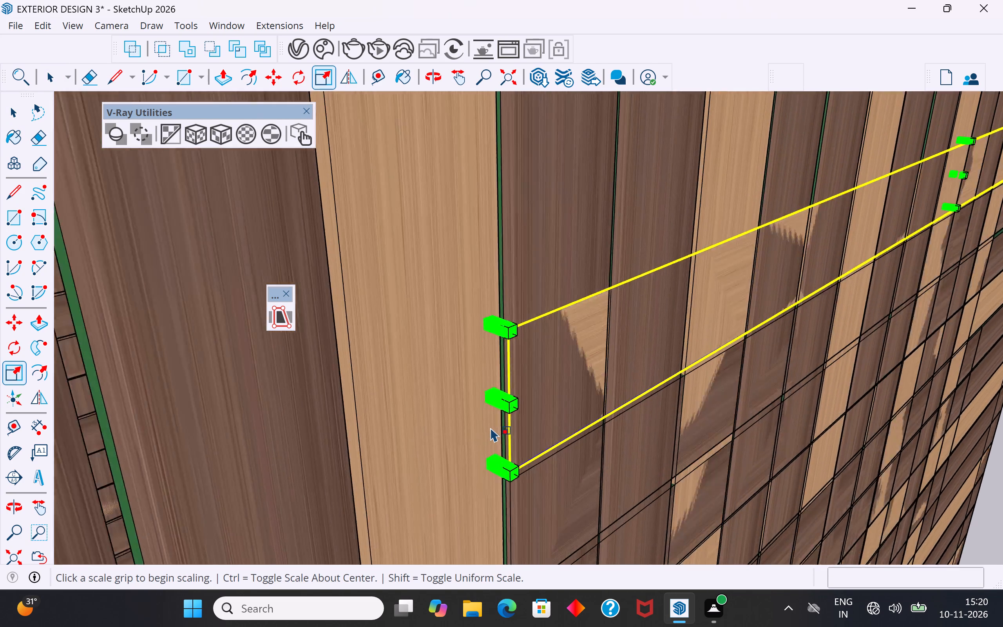
{"action": "scroll", "coordinate": [490, 428], "scroll_direction": "up", "scroll_amount": 7}
{"action": "left_click", "coordinate": [514, 359]}
{"action": "scroll", "coordinate": [514, 359], "scroll_direction": "down", "scroll_amount": 4}
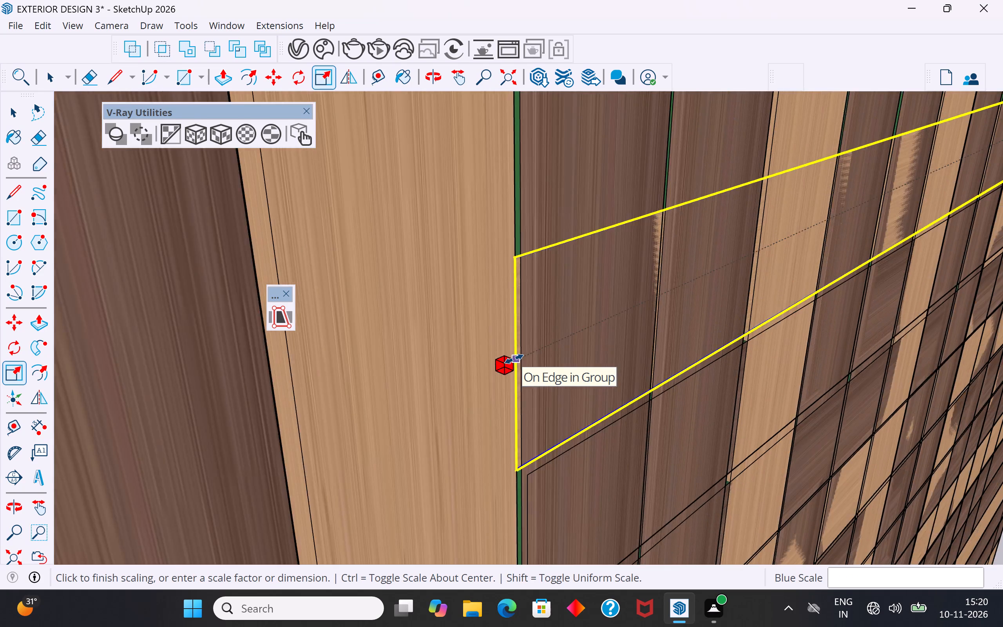
{"action": "scroll", "coordinate": [514, 359], "scroll_direction": "down", "scroll_amount": 20}
{"action": "scroll", "coordinate": [514, 359], "scroll_direction": "down", "scroll_amount": 5}
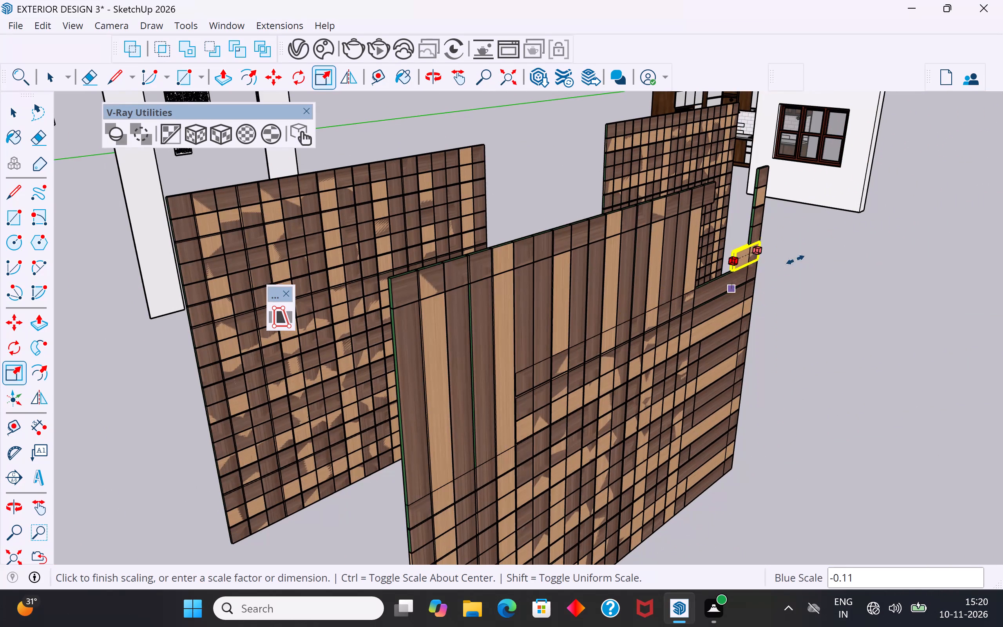
{"action": "left_click", "coordinate": [753, 258]}
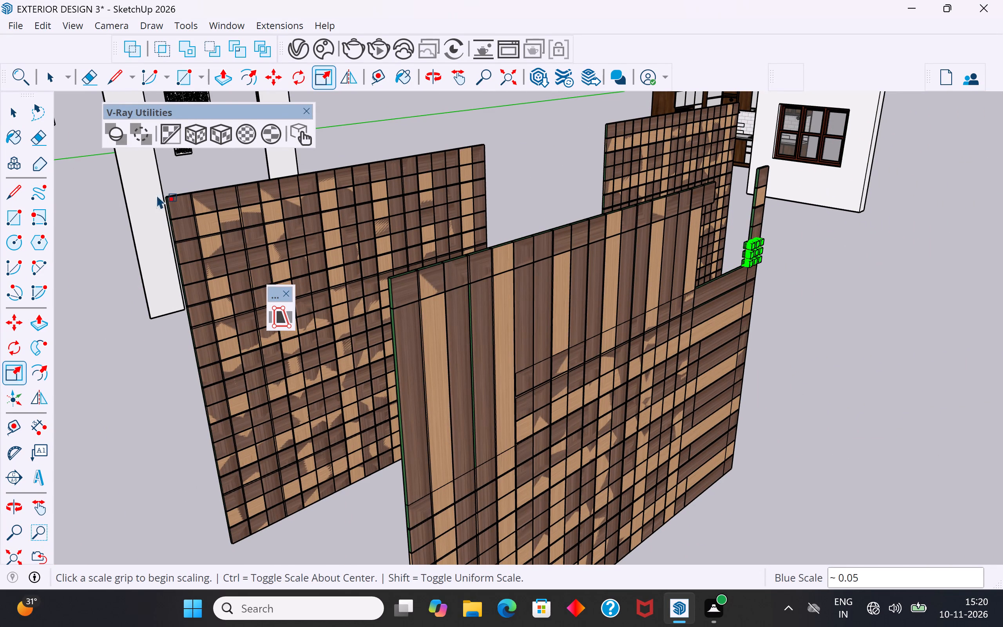
{"action": "left_click", "coordinate": [17, 111]}
{"action": "left_click", "coordinate": [90, 285]}
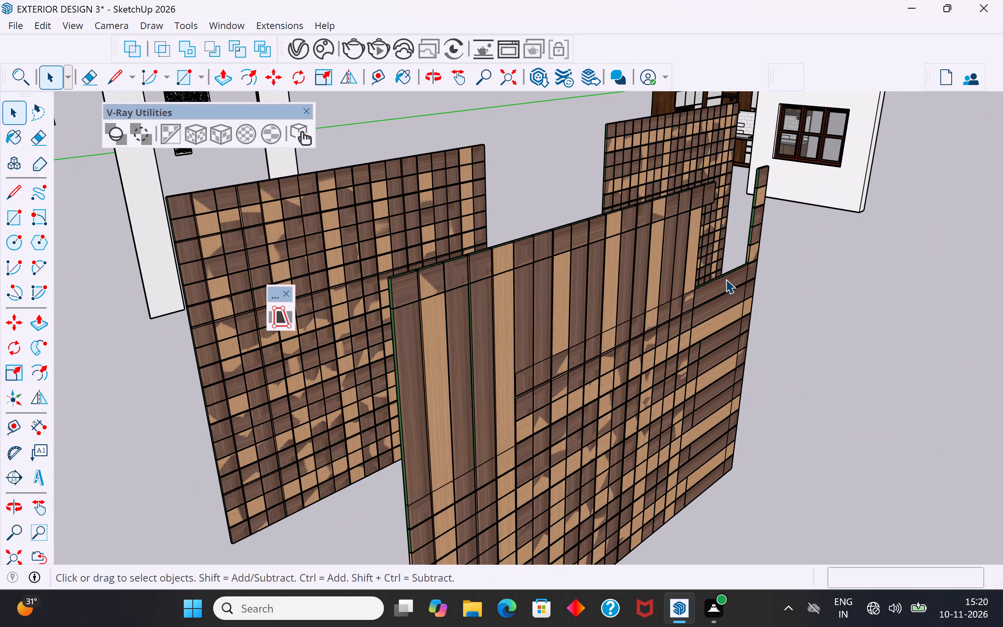
Scale the panel's sixth horizontal strip from the top lengthwise to about 0.05, matching the outer vertical strip's width, and clear the selection.
{"action": "left_click", "coordinate": [727, 283]}
{"action": "scroll", "coordinate": [718, 312], "scroll_direction": "up", "scroll_amount": 4}
{"action": "key", "text": "s"}
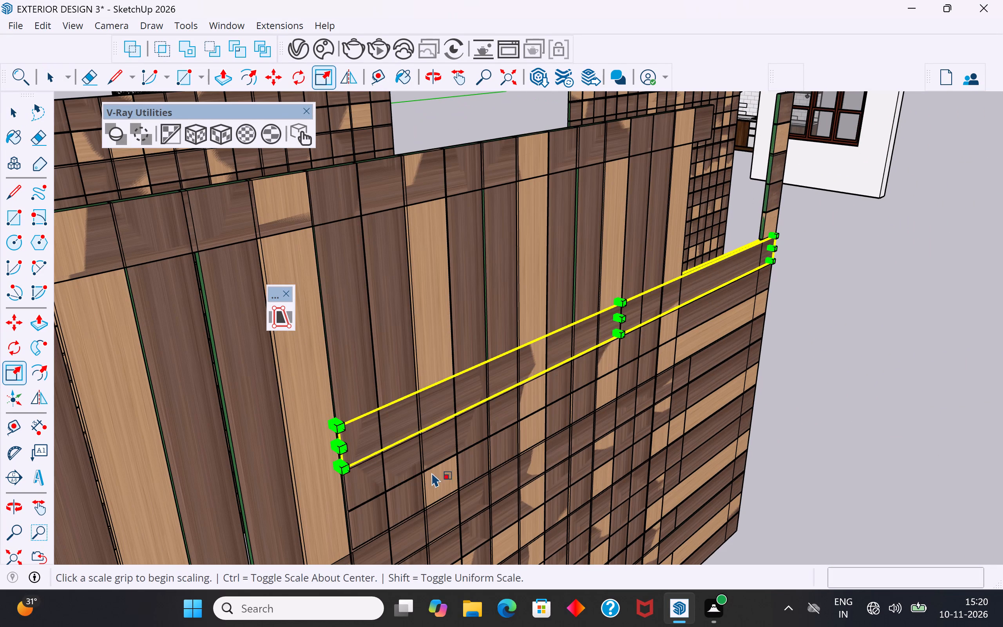
{"action": "scroll", "coordinate": [421, 463], "scroll_direction": "up", "scroll_amount": 3}
{"action": "scroll", "coordinate": [290, 448], "scroll_direction": "up", "scroll_amount": 20}
{"action": "scroll", "coordinate": [290, 448], "scroll_direction": "up", "scroll_amount": 5}
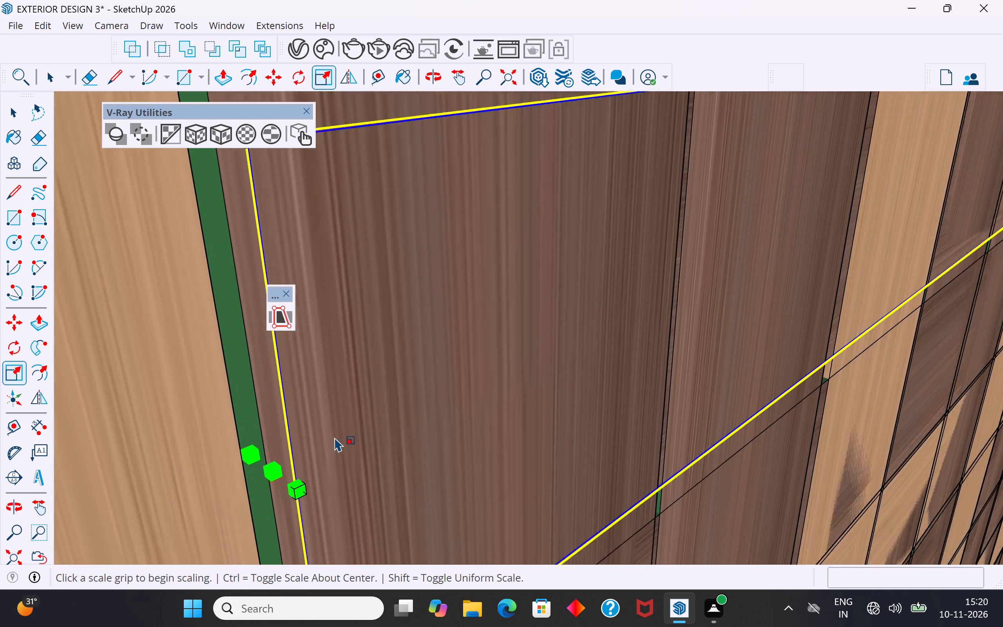
{"action": "scroll", "coordinate": [334, 437], "scroll_direction": "up", "scroll_amount": 2}
{"action": "left_click", "coordinate": [246, 489]}
{"action": "scroll", "coordinate": [246, 489], "scroll_direction": "down", "scroll_amount": 5}
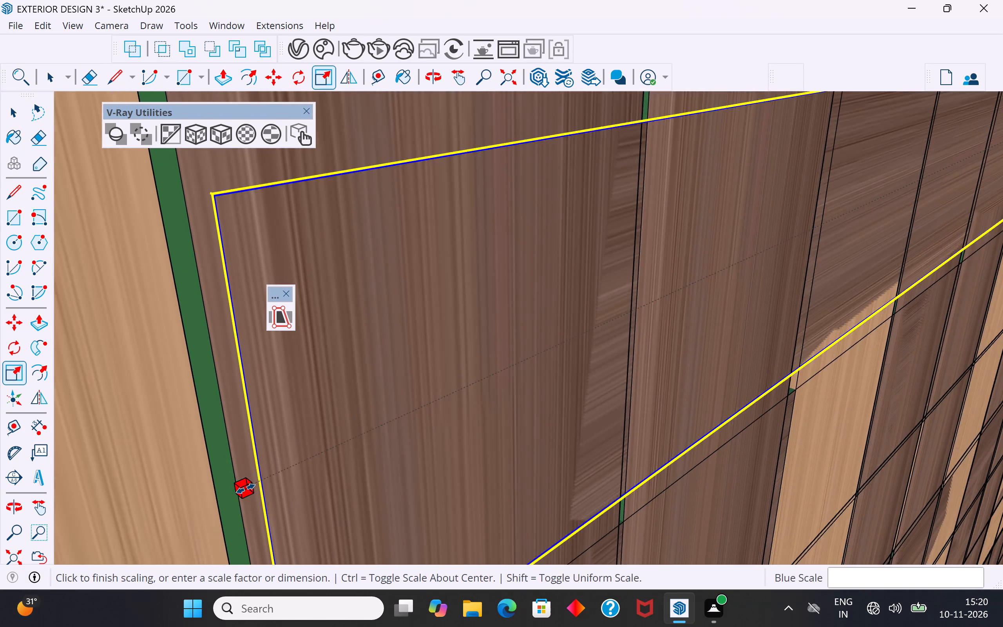
{"action": "scroll", "coordinate": [246, 489], "scroll_direction": "down", "scroll_amount": 20}
{"action": "scroll", "coordinate": [246, 489], "scroll_direction": "down", "scroll_amount": 9}
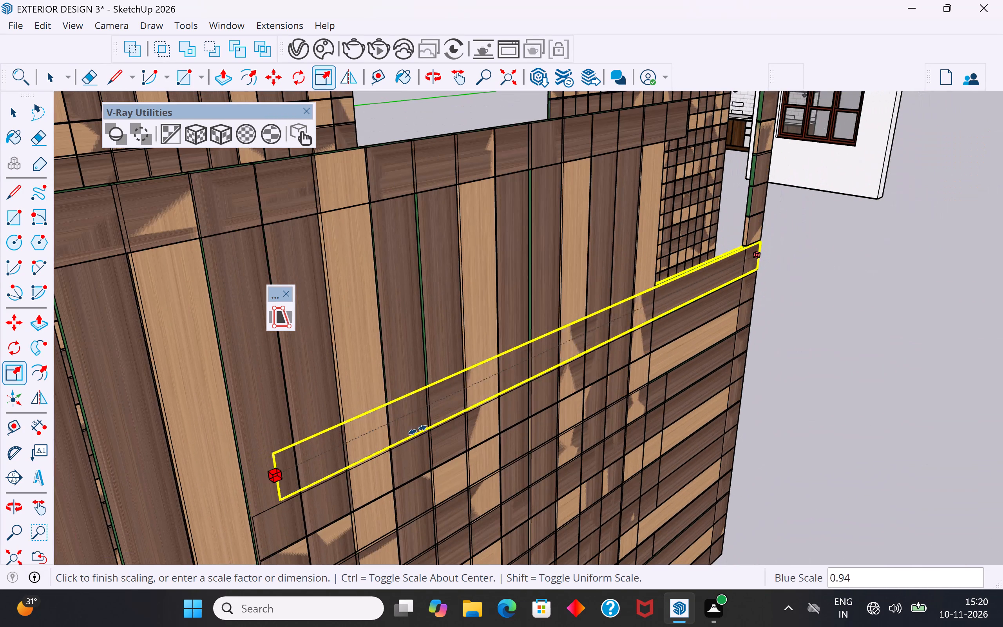
{"action": "left_click", "coordinate": [742, 272]}
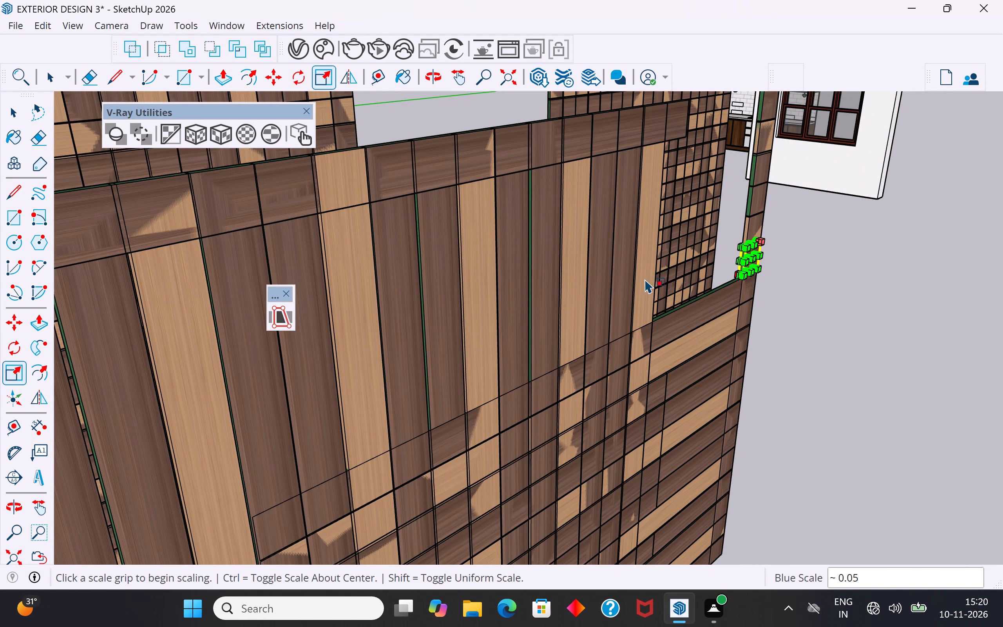
{"action": "left_click", "coordinate": [16, 116]}
{"action": "left_click", "coordinate": [775, 279]}
Scale the panel's seventh horizontal strip from the top lengthwise to about 0.05, matching the outer vertical strip's width, and clear the selection.
{"action": "scroll", "coordinate": [771, 263], "scroll_direction": "down", "scroll_amount": 5}
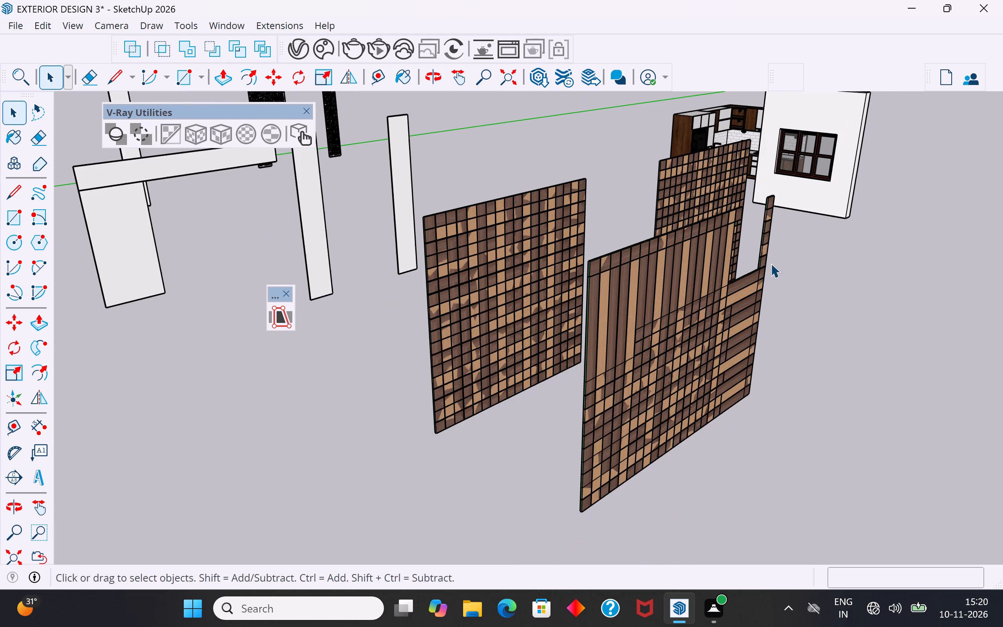
{"action": "scroll", "coordinate": [750, 333], "scroll_direction": "up", "scroll_amount": 5}
{"action": "middle_click_drag", "start_coordinate": [743, 302], "coordinate": [734, 274]}
{"action": "left_click", "coordinate": [735, 253]}
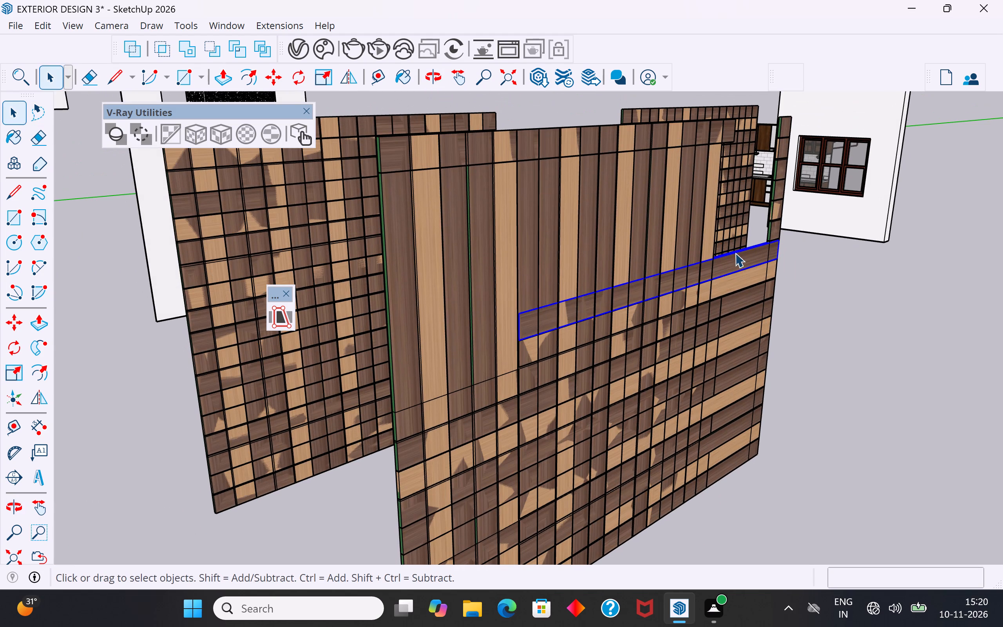
{"action": "key", "text": "s"}
{"action": "scroll", "coordinate": [498, 313], "scroll_direction": "up", "scroll_amount": 10}
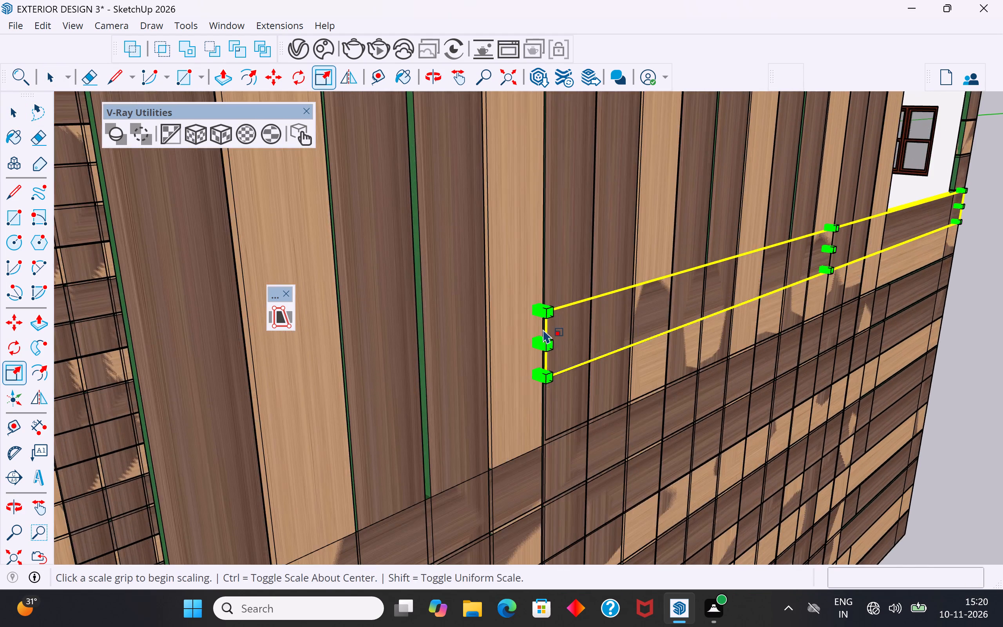
{"action": "scroll", "coordinate": [543, 329], "scroll_direction": "up", "scroll_amount": 7}
{"action": "left_click", "coordinate": [536, 358]}
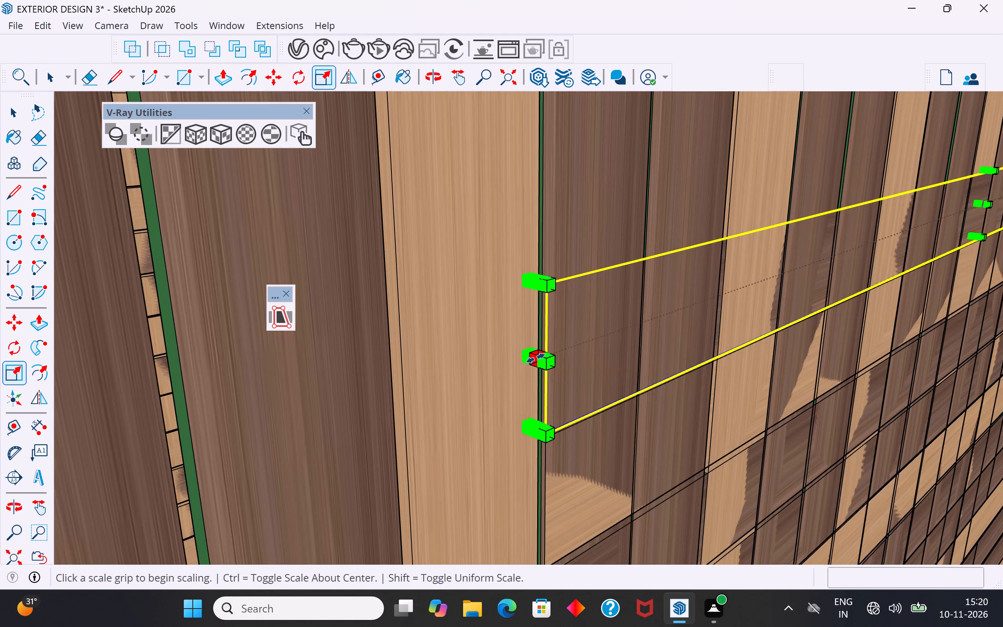
{"action": "scroll", "coordinate": [536, 358], "scroll_direction": "down", "scroll_amount": 20}
{"action": "scroll", "coordinate": [536, 358], "scroll_direction": "down", "scroll_amount": 1}
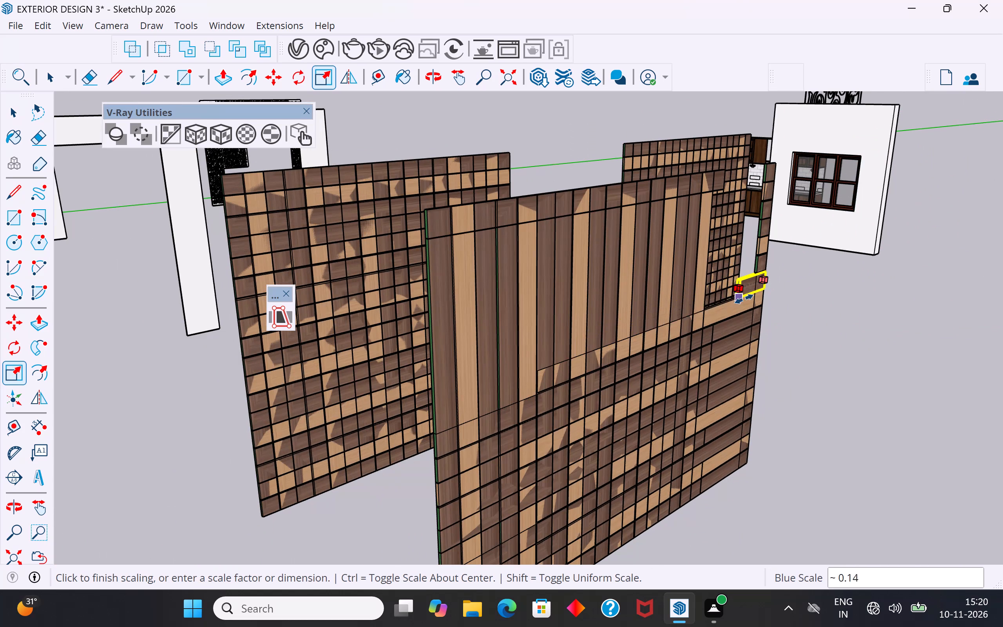
{"action": "scroll", "coordinate": [747, 298], "scroll_direction": "up", "scroll_amount": 7}
{"action": "left_click", "coordinate": [765, 276]}
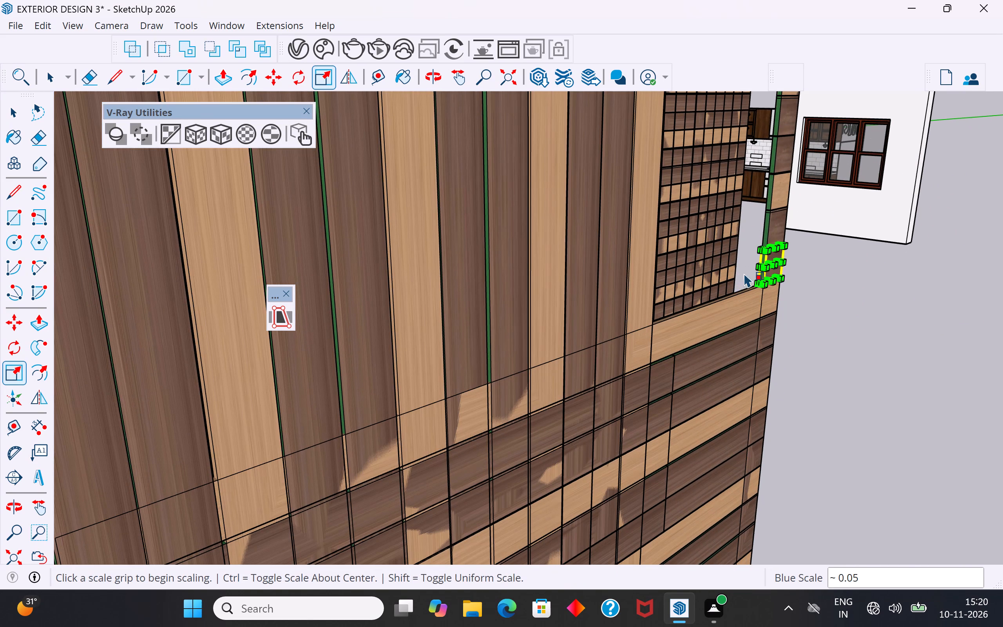
{"action": "scroll", "coordinate": [744, 273], "scroll_direction": "down", "scroll_amount": 9}
{"action": "scroll", "coordinate": [756, 323], "scroll_direction": "up", "scroll_amount": 8}
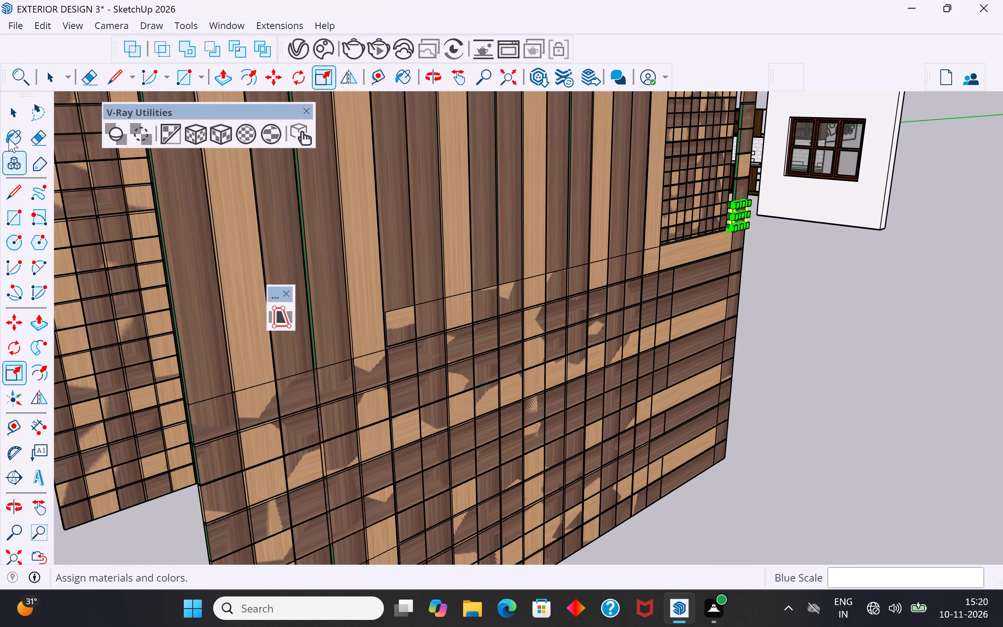
{"action": "left_click", "coordinate": [10, 120]}
{"action": "left_click", "coordinate": [823, 305]}
Scale the panel's eighth horizontal strip from the top lengthwise from its inner end to about 0.05, matching the outer vertical strip's width.
{"action": "left_click", "coordinate": [700, 252]}
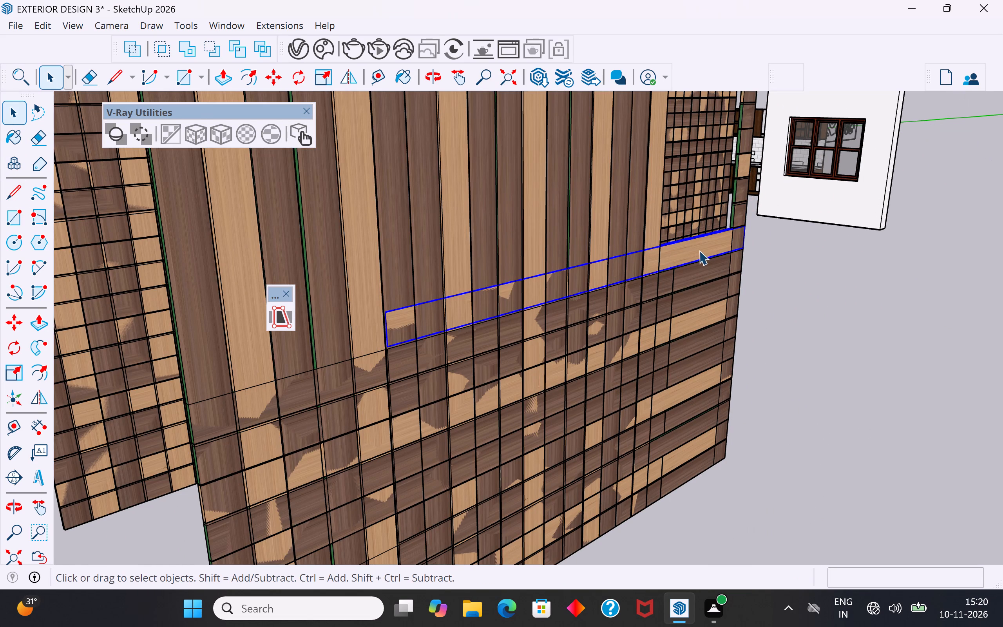
{"action": "key", "text": "s"}
{"action": "scroll", "coordinate": [410, 355], "scroll_direction": "up", "scroll_amount": 12}
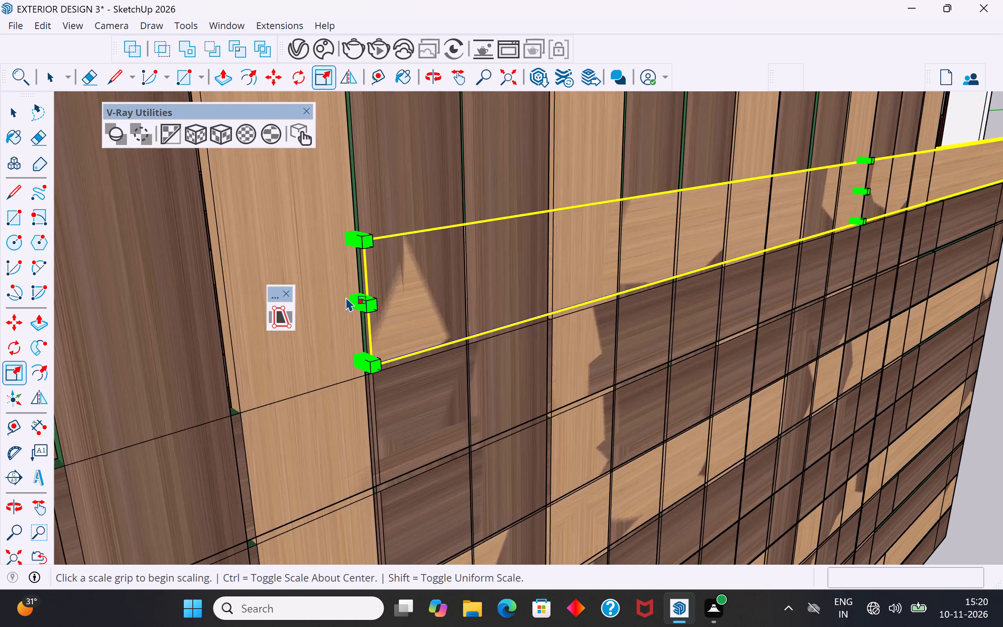
{"action": "scroll", "coordinate": [346, 297], "scroll_direction": "up", "scroll_amount": 4}
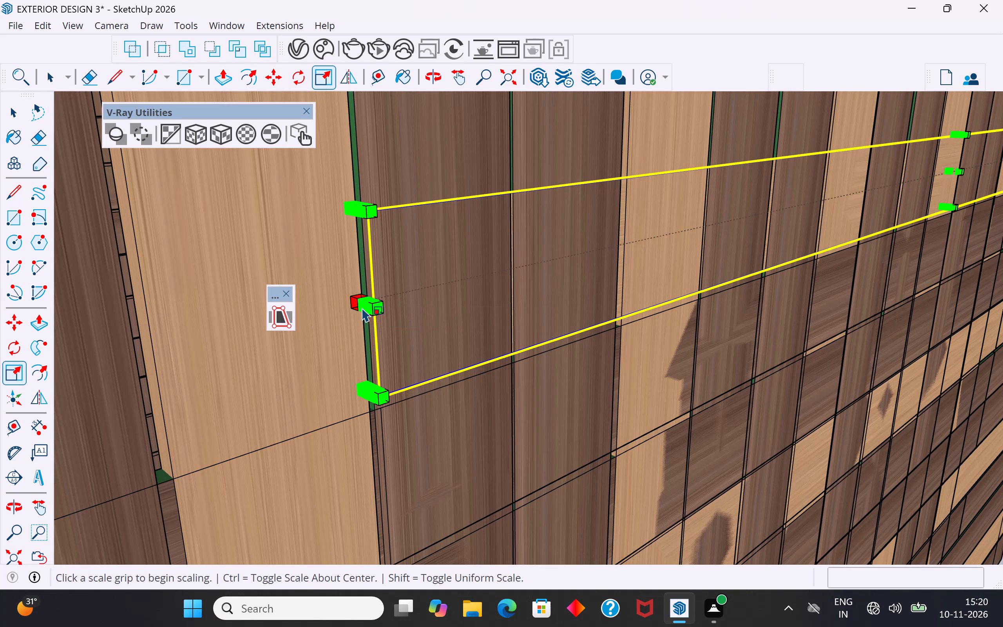
{"action": "left_click", "coordinate": [366, 308]}
{"action": "scroll", "coordinate": [366, 308], "scroll_direction": "down", "scroll_amount": 12}
{"action": "scroll", "coordinate": [366, 308], "scroll_direction": "up", "scroll_amount": 1}
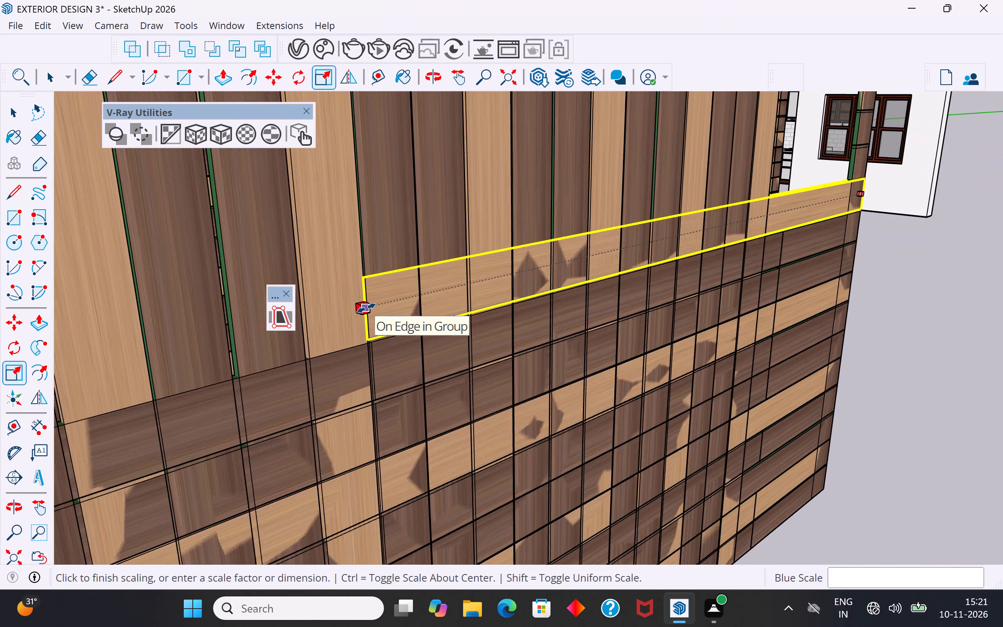
{"action": "scroll", "coordinate": [366, 308], "scroll_direction": "down", "scroll_amount": 8}
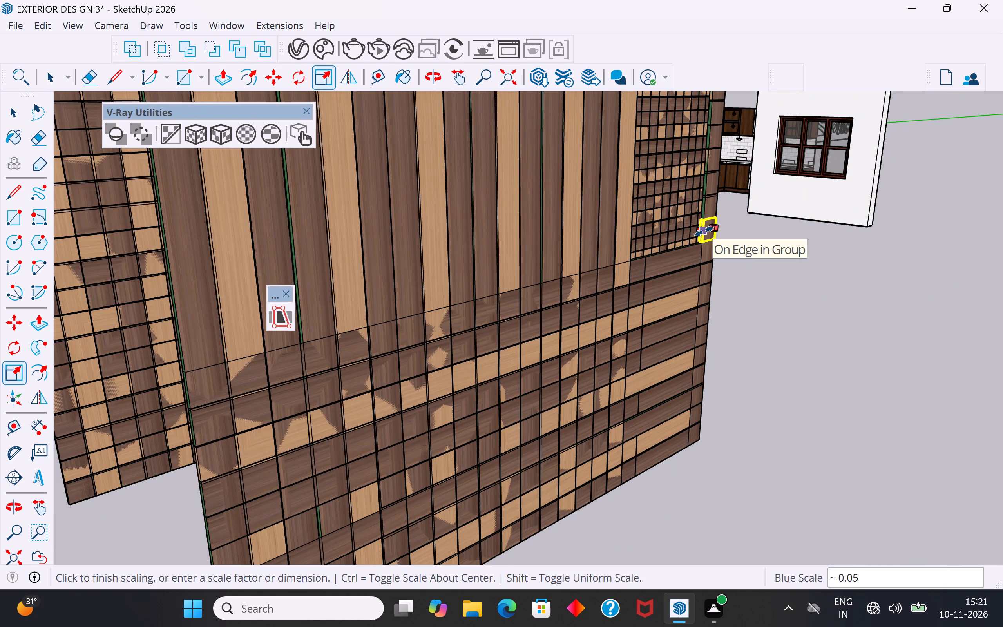
{"action": "left_click", "coordinate": [704, 231]}
{"action": "left_click", "coordinate": [23, 112]}
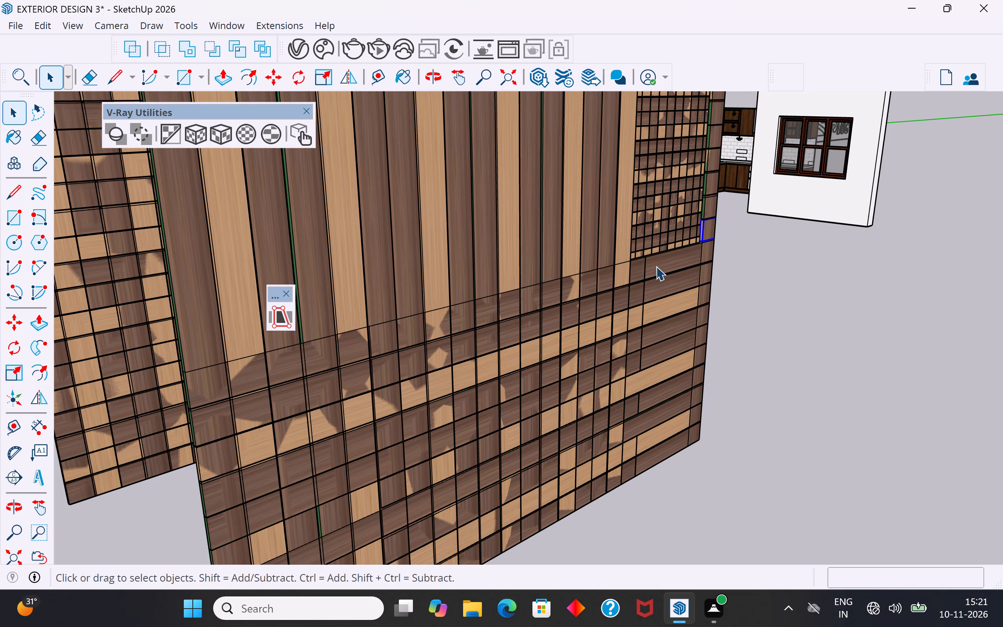
Scale the panel's ninth horizontal strip from the top lengthwise from its inner end to about 0.05, matching the outer vertical strip's width.
{"action": "left_click", "coordinate": [656, 266]}
{"action": "key", "text": "s"}
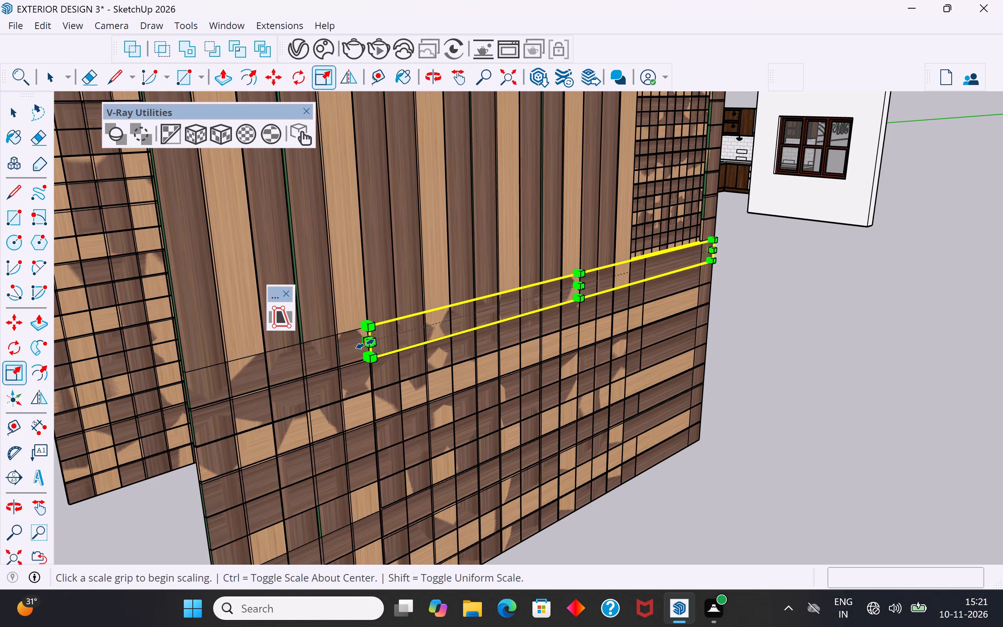
{"action": "left_click", "coordinate": [365, 344]}
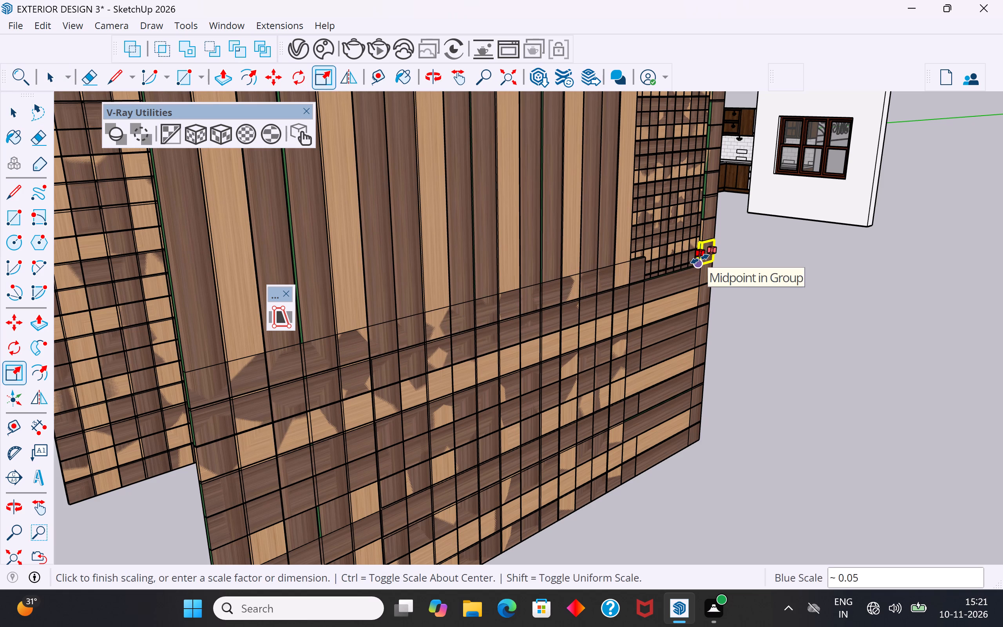
{"action": "left_click", "coordinate": [700, 259]}
{"action": "left_click", "coordinate": [11, 108]}
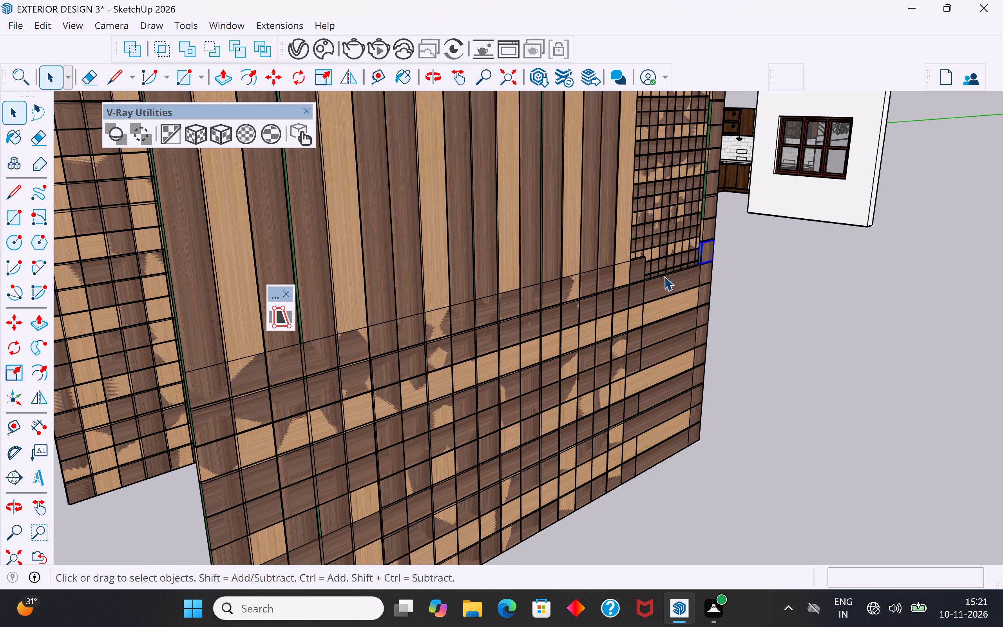
Scale the panel's tenth horizontal strip from the top lengthwise to about 0.05, matching the outer vertical strip's width, and clear the selection.
{"action": "left_click", "coordinate": [677, 285]}
{"action": "key", "text": "s"}
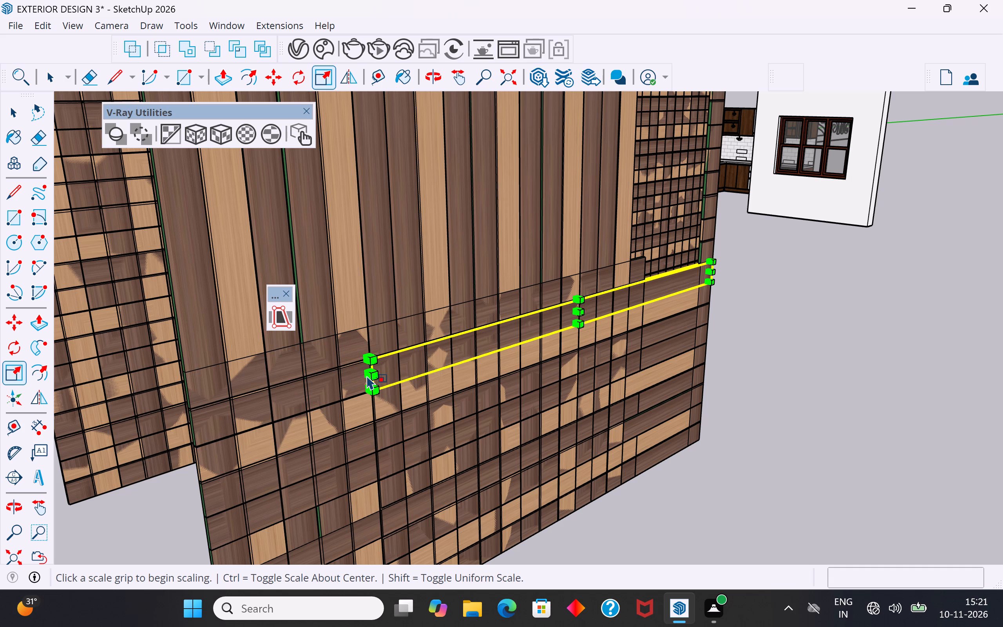
{"action": "scroll", "coordinate": [369, 375], "scroll_direction": "up", "scroll_amount": 13}
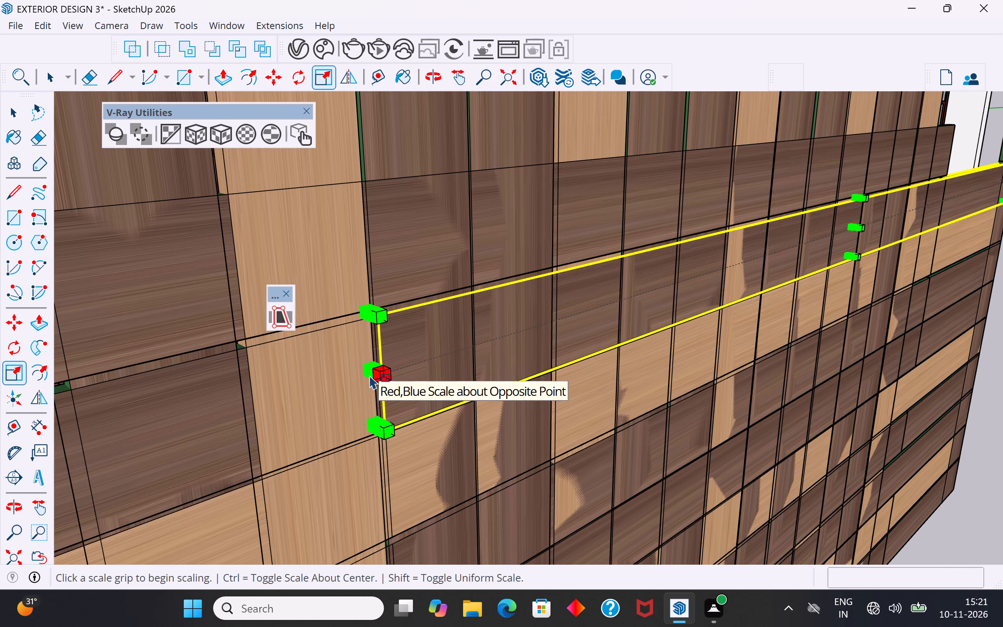
{"action": "scroll", "coordinate": [373, 371], "scroll_direction": "up", "scroll_amount": 13}
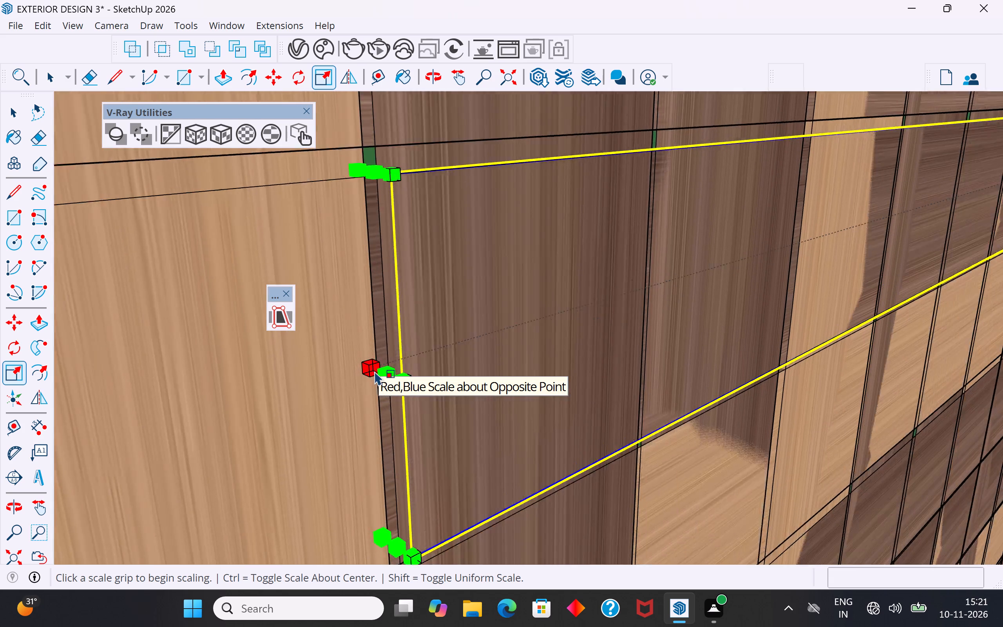
{"action": "scroll", "coordinate": [374, 371], "scroll_direction": "up", "scroll_amount": 2}
{"action": "left_click", "coordinate": [391, 377]}
{"action": "scroll", "coordinate": [391, 377], "scroll_direction": "down", "scroll_amount": 12}
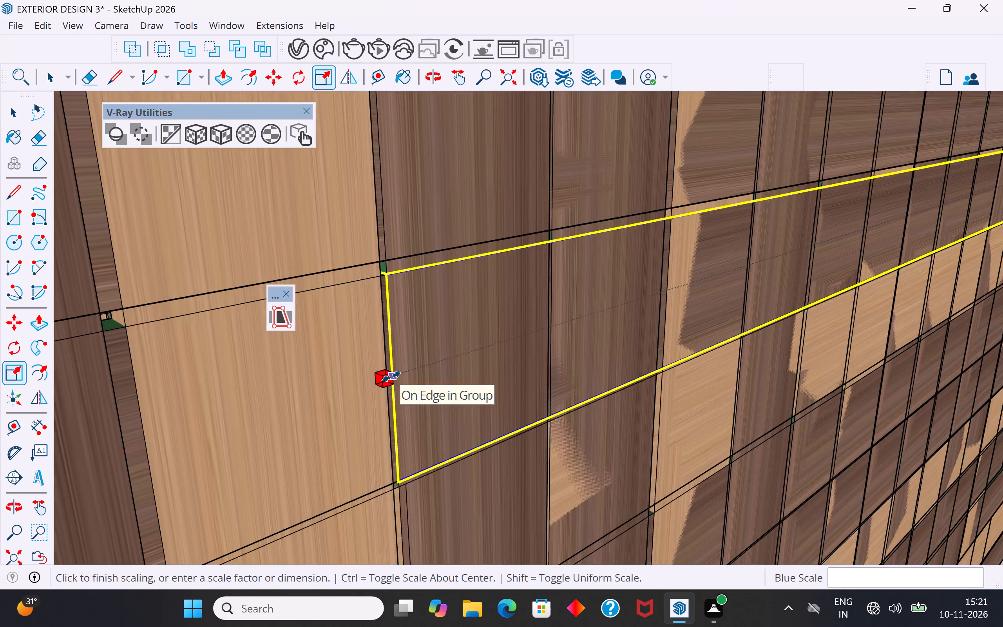
{"action": "scroll", "coordinate": [391, 377], "scroll_direction": "down", "scroll_amount": 19}
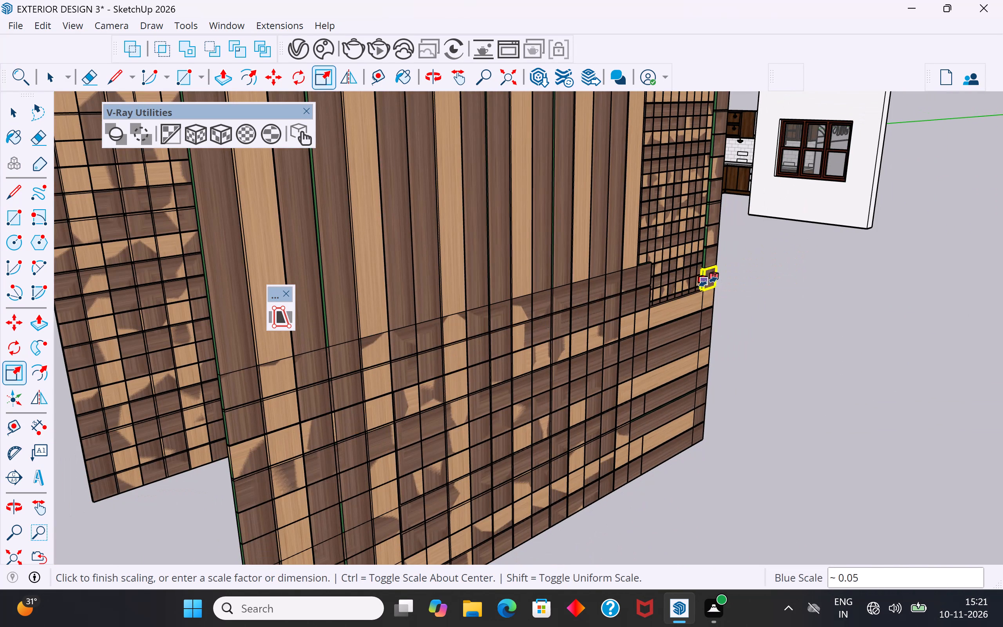
{"action": "left_click", "coordinate": [708, 282]}
{"action": "left_click", "coordinate": [13, 110]}
{"action": "left_click", "coordinate": [738, 330]}
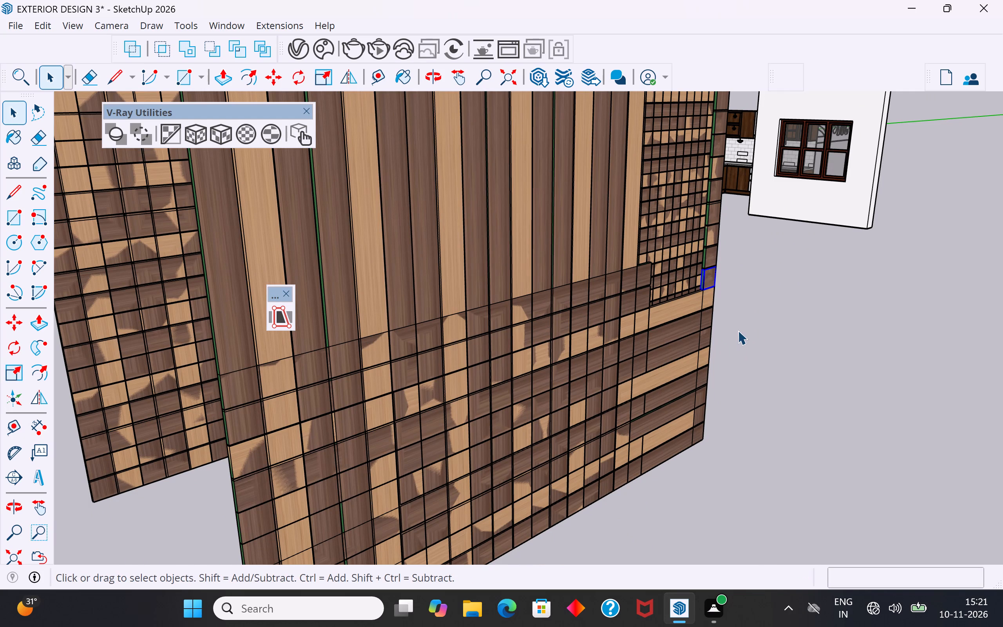
Scale the light eleventh horizontal strip from the top lengthwise to about 0.05, matching the outer vertical strip's width, and clear the selection.
{"action": "left_click", "coordinate": [688, 306]}
{"action": "key", "text": "s"}
{"action": "scroll", "coordinate": [478, 365], "scroll_direction": "up", "scroll_amount": 6}
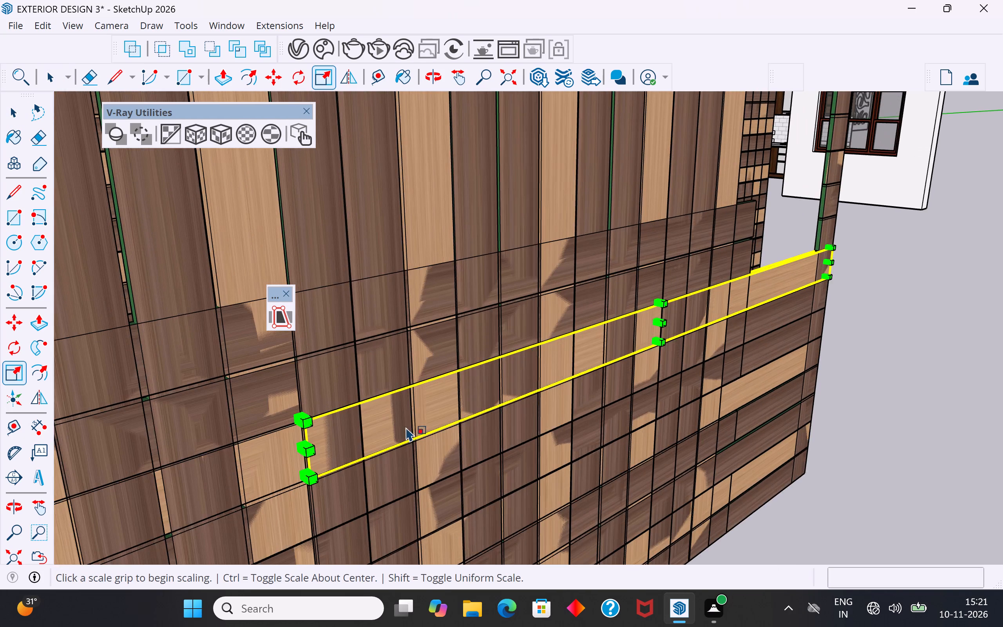
{"action": "scroll", "coordinate": [295, 460], "scroll_direction": "up", "scroll_amount": 20}
{"action": "scroll", "coordinate": [295, 460], "scroll_direction": "up", "scroll_amount": 3}
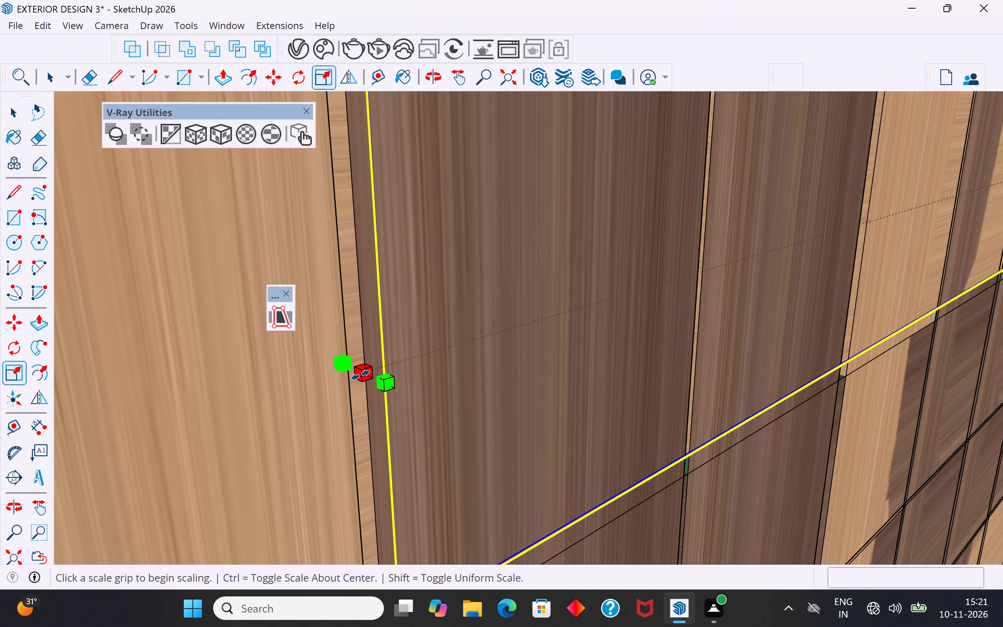
{"action": "left_click", "coordinate": [367, 373]}
{"action": "scroll", "coordinate": [367, 373], "scroll_direction": "down", "scroll_amount": 20}
{"action": "scroll", "coordinate": [367, 373], "scroll_direction": "down", "scroll_amount": 3}
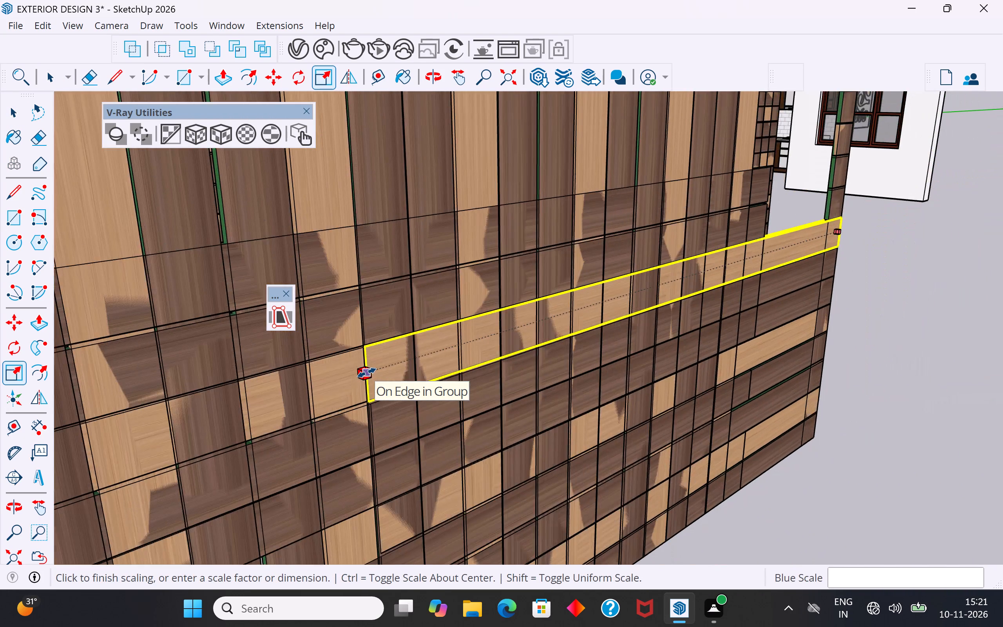
{"action": "scroll", "coordinate": [367, 373], "scroll_direction": "down", "scroll_amount": 10}
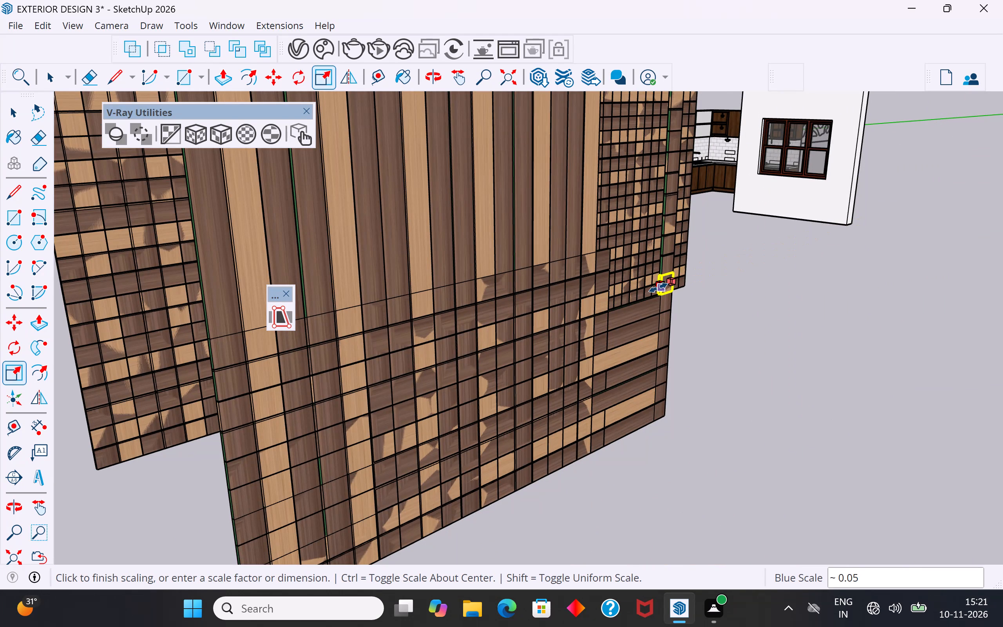
{"action": "left_click", "coordinate": [658, 288]}
{"action": "left_click", "coordinate": [16, 111]}
{"action": "left_click", "coordinate": [760, 355]}
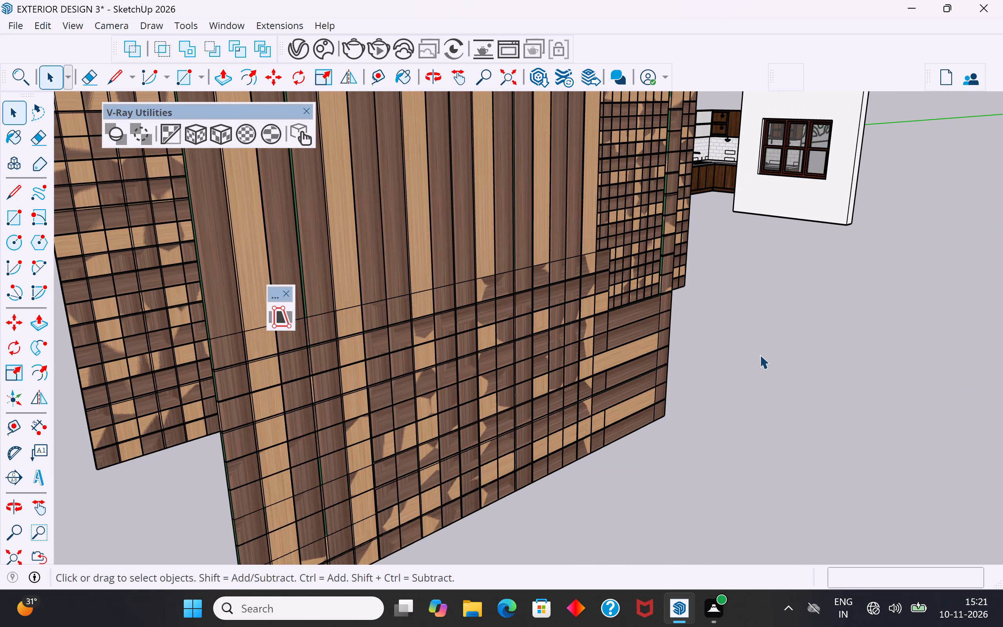
Scale the panel's twelfth horizontal strip from the top lengthwise to about 0.05, matching the outer vertical strip's width, and clear the selection.
{"action": "scroll", "coordinate": [663, 329], "scroll_direction": "up", "scroll_amount": 4}
{"action": "left_click", "coordinate": [638, 293]}
{"action": "scroll", "coordinate": [643, 297], "scroll_direction": "down", "scroll_amount": 9}
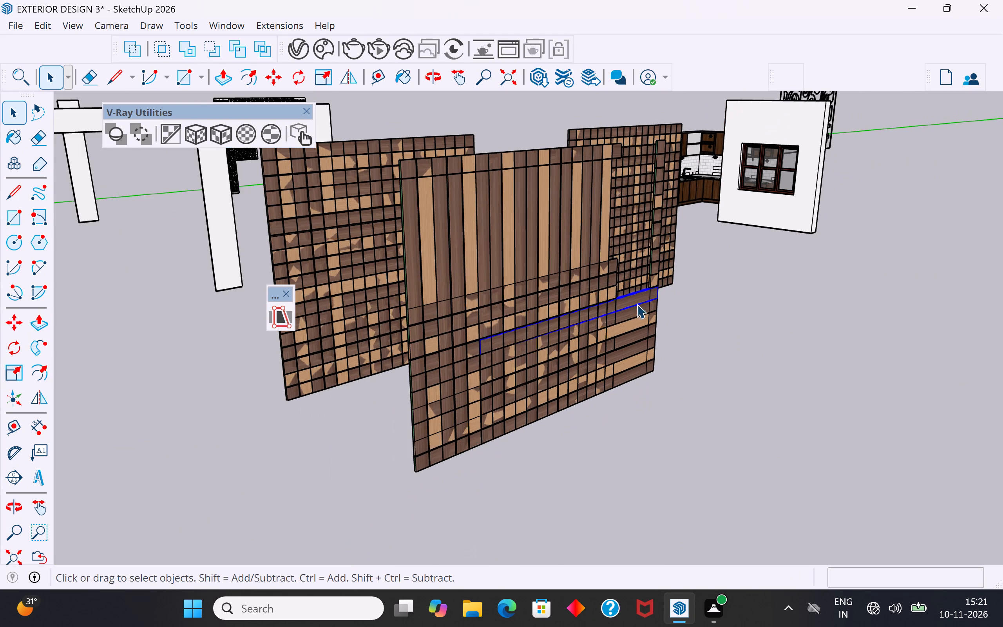
{"action": "key", "text": "s"}
{"action": "scroll", "coordinate": [438, 366], "scroll_direction": "up", "scroll_amount": 19}
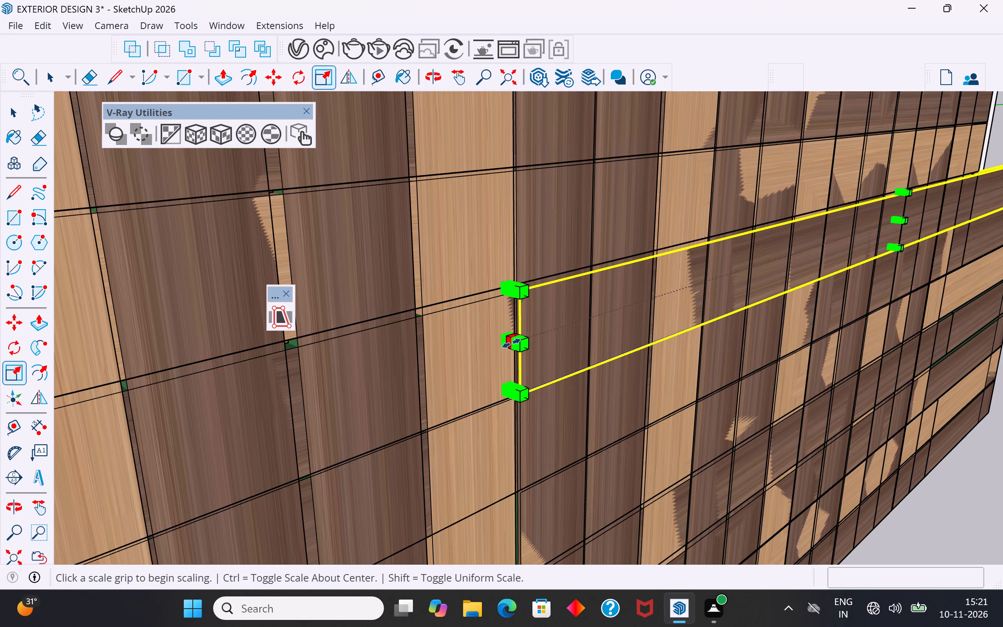
{"action": "left_click", "coordinate": [517, 339]}
{"action": "scroll", "coordinate": [517, 339], "scroll_direction": "down", "scroll_amount": 6}
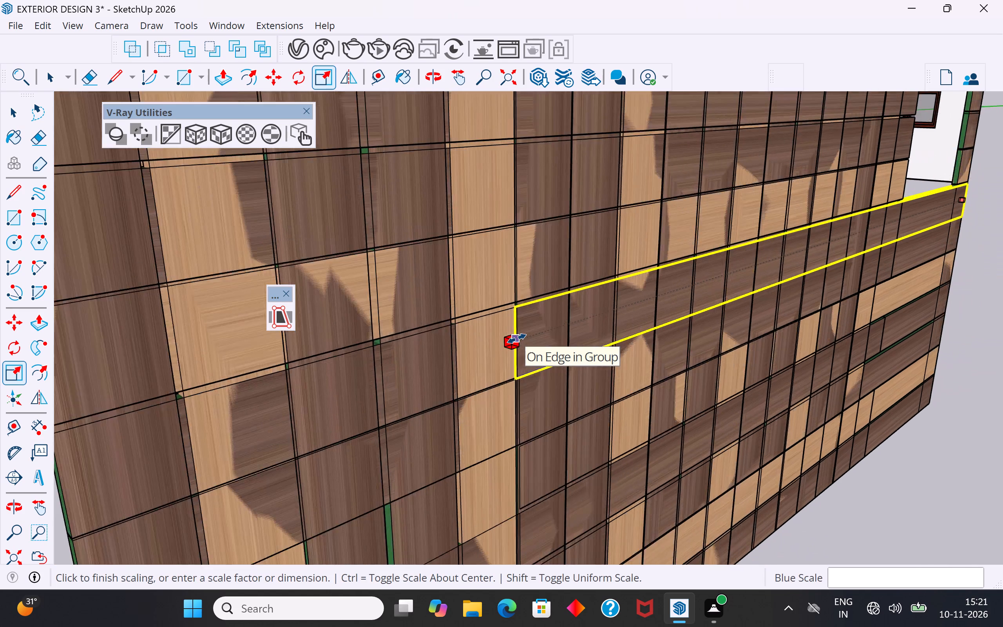
{"action": "scroll", "coordinate": [517, 339], "scroll_direction": "down", "scroll_amount": 12}
{"action": "scroll", "coordinate": [670, 291], "scroll_direction": "up", "scroll_amount": 4}
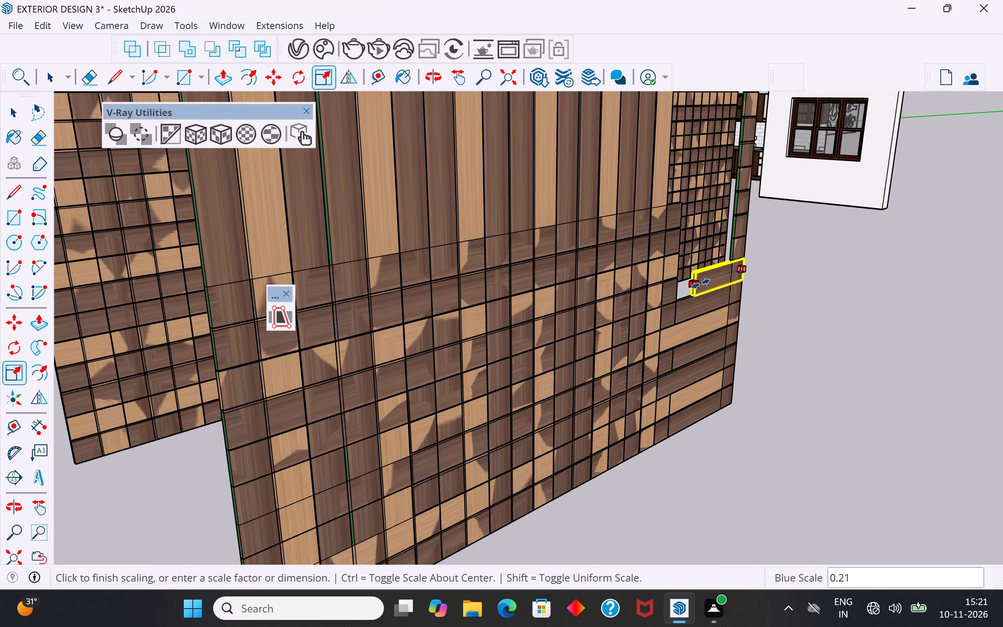
{"action": "scroll", "coordinate": [712, 277], "scroll_direction": "up", "scroll_amount": 4}
{"action": "left_click", "coordinate": [742, 268]}
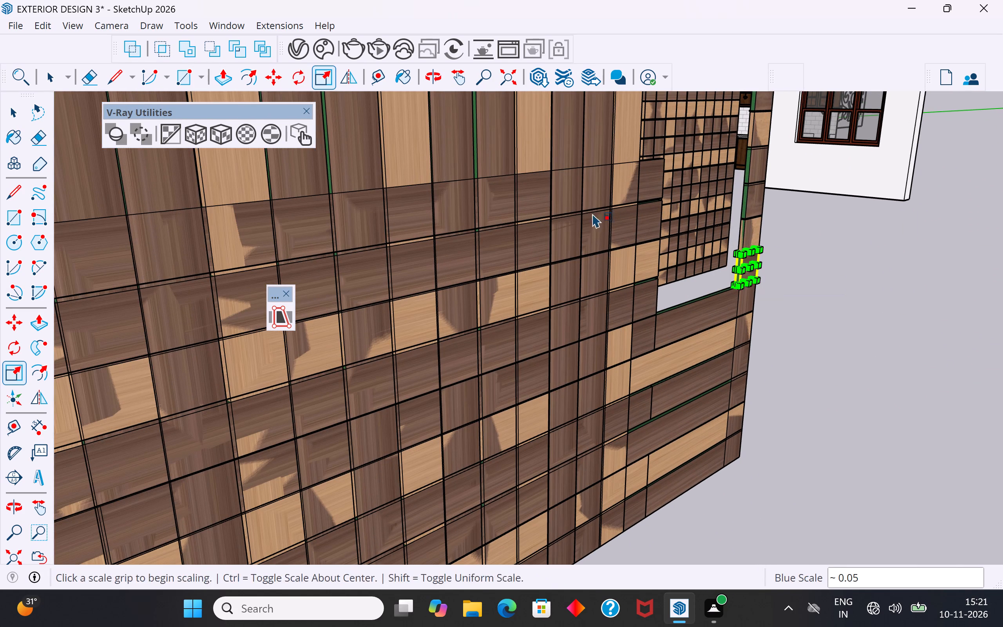
{"action": "left_click", "coordinate": [14, 111]}
{"action": "left_click", "coordinate": [821, 272]}
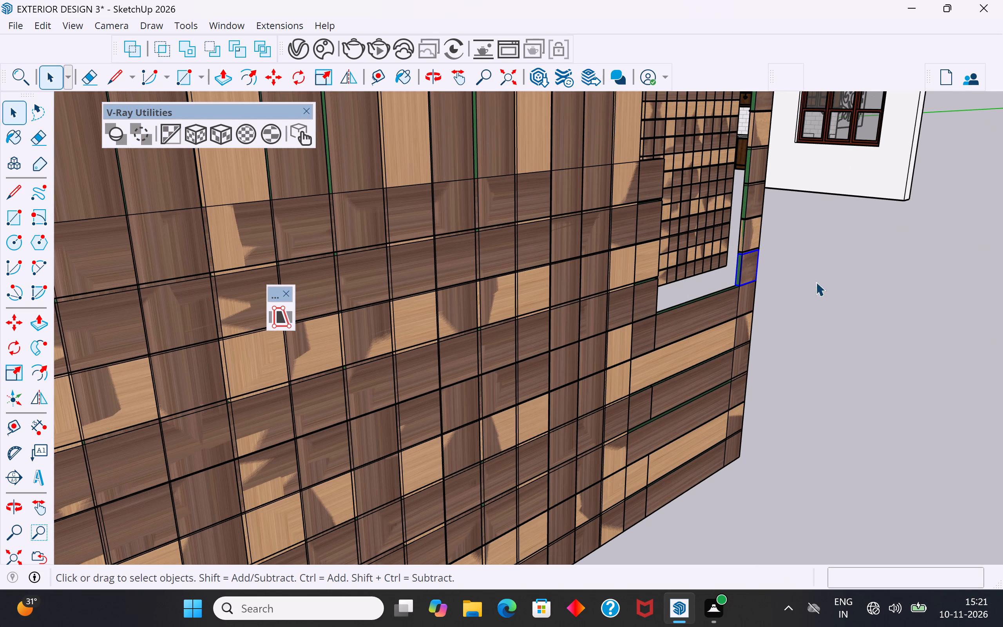
Scale the panel's thirteenth horizontal strip from the top lengthwise to about 0.05, matching the outer vertical strip's width, and clear the selection.
{"action": "left_click", "coordinate": [718, 307]}
{"action": "scroll", "coordinate": [781, 272], "scroll_direction": "down", "scroll_amount": 5}
{"action": "key", "text": "s"}
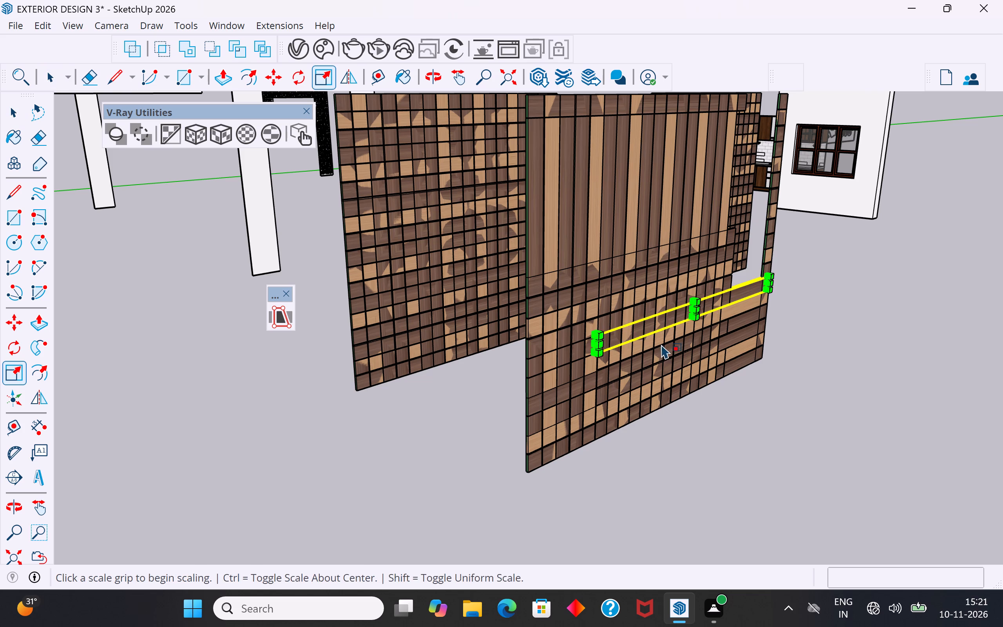
{"action": "scroll", "coordinate": [597, 353], "scroll_direction": "up", "scroll_amount": 20}
{"action": "scroll", "coordinate": [597, 353], "scroll_direction": "up", "scroll_amount": 2}
{"action": "scroll", "coordinate": [570, 331], "scroll_direction": "up", "scroll_amount": 1}
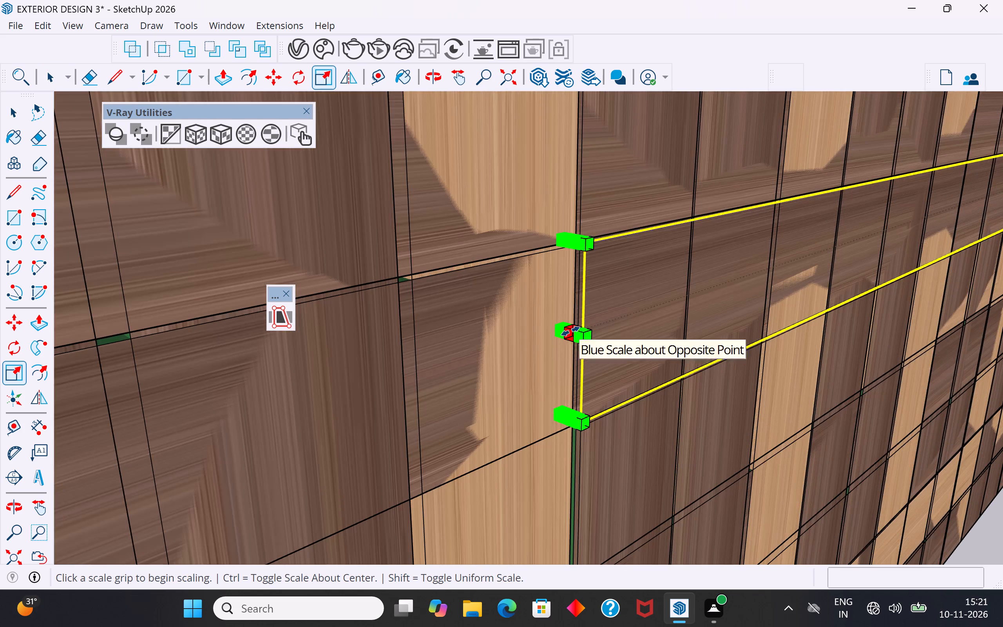
{"action": "scroll", "coordinate": [570, 331], "scroll_direction": "up", "scroll_amount": 7}
{"action": "left_click", "coordinate": [574, 338]}
{"action": "scroll", "coordinate": [574, 338], "scroll_direction": "down", "scroll_amount": 14}
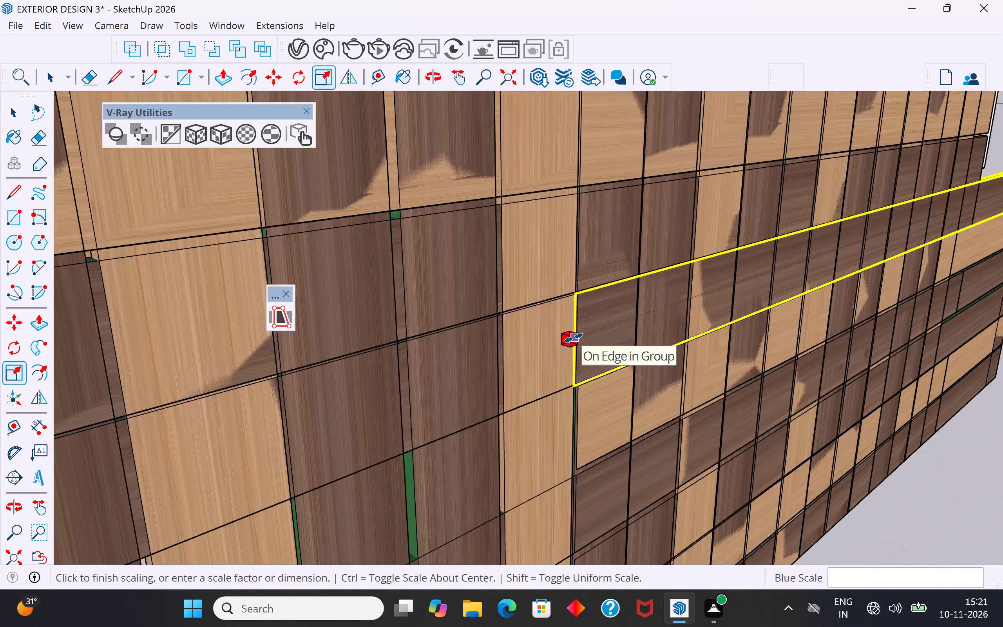
{"action": "scroll", "coordinate": [574, 338], "scroll_direction": "down", "scroll_amount": 17}
{"action": "scroll", "coordinate": [761, 283], "scroll_direction": "up", "scroll_amount": 5}
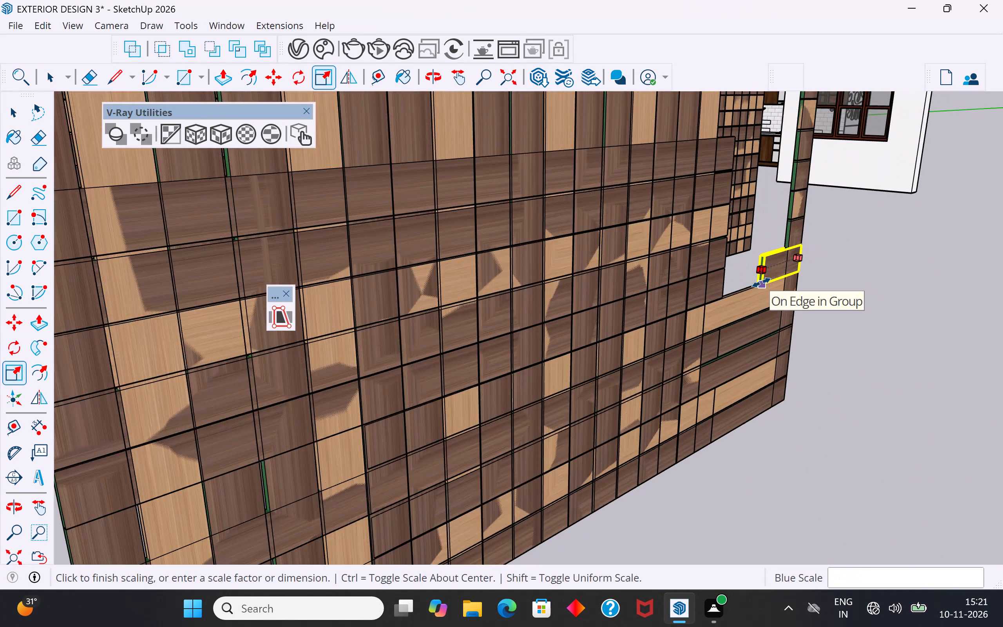
{"action": "scroll", "coordinate": [761, 283], "scroll_direction": "up", "scroll_amount": 3}
{"action": "left_click", "coordinate": [798, 272]}
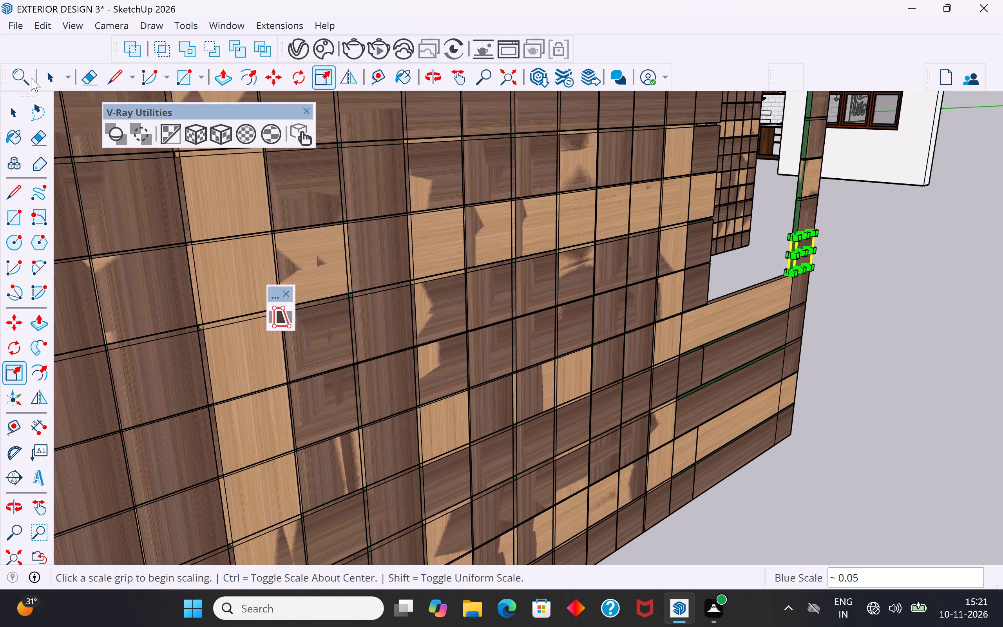
{"action": "left_click", "coordinate": [17, 112]}
{"action": "left_click", "coordinate": [885, 272]}
Scale the light fourteenth horizontal strip from the top lengthwise from its inner end to about 0.05, matching the outer vertical strip's width.
{"action": "left_click", "coordinate": [726, 310]}
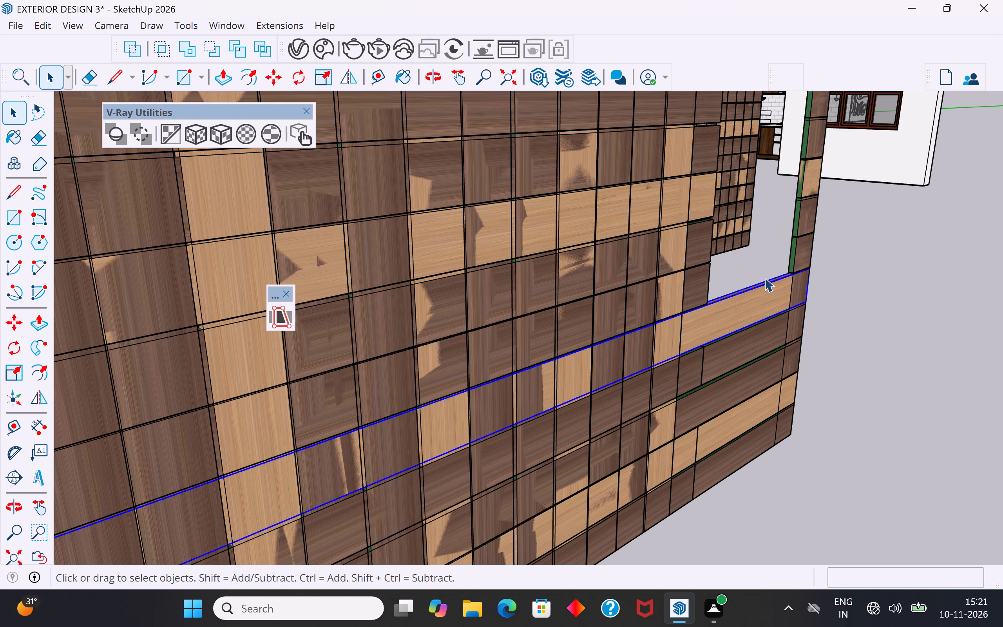
{"action": "scroll", "coordinate": [780, 252], "scroll_direction": "down", "scroll_amount": 5}
{"action": "scroll", "coordinate": [831, 292], "scroll_direction": "up", "scroll_amount": 4}
{"action": "key", "text": "s"}
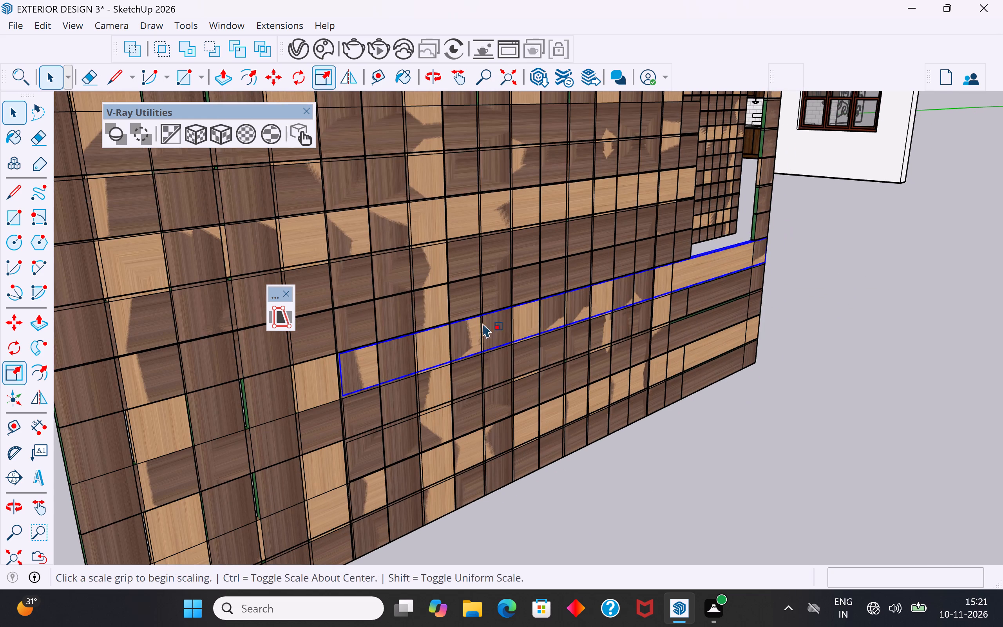
{"action": "scroll", "coordinate": [352, 365], "scroll_direction": "up", "scroll_amount": 17}
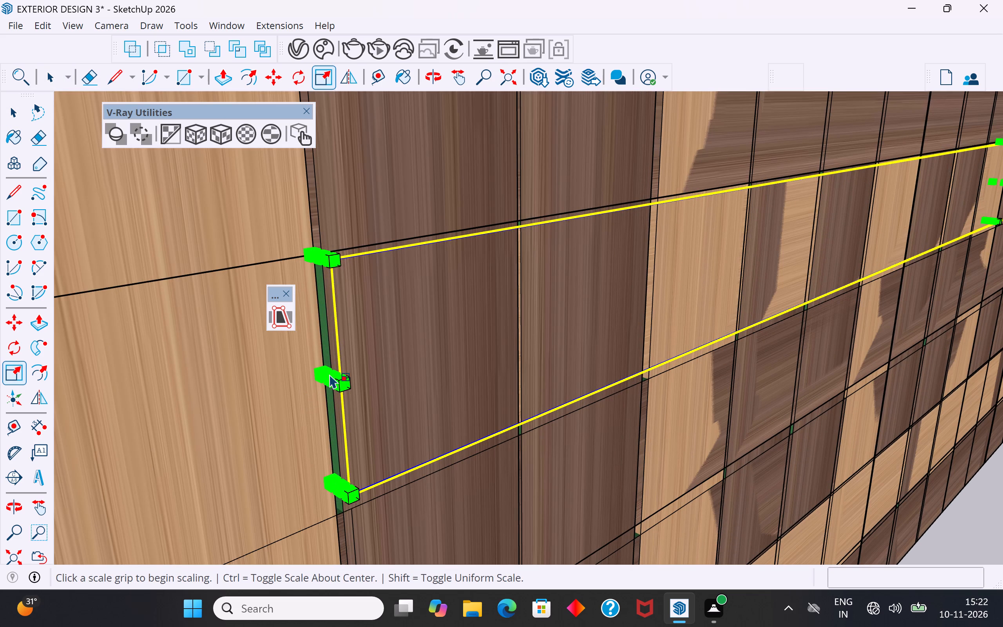
{"action": "left_click", "coordinate": [328, 381]}
{"action": "scroll", "coordinate": [328, 381], "scroll_direction": "down", "scroll_amount": 13}
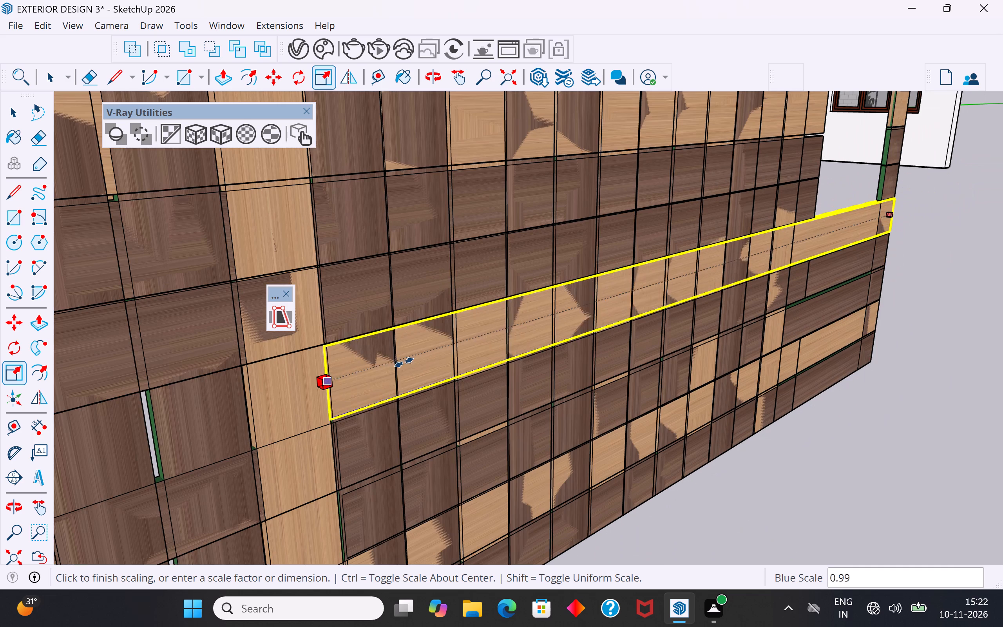
{"action": "left_click", "coordinate": [914, 225]}
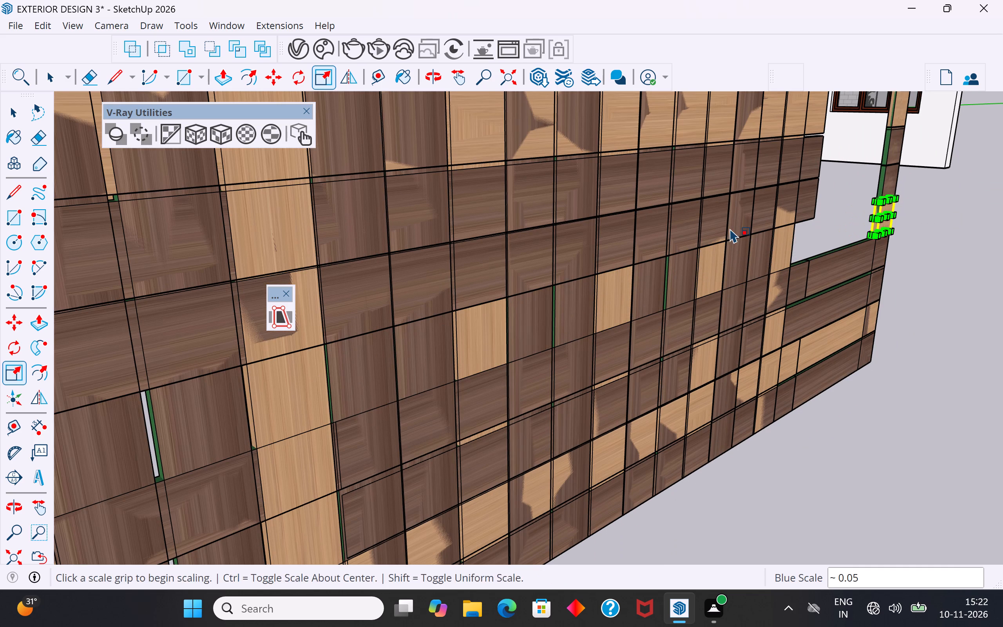
{"action": "left_click", "coordinate": [8, 117]}
Scale the panel's fifteenth horizontal strip from the top lengthwise from its inner end to about 0.05, matching the outer vertical strip's width.
{"action": "left_click", "coordinate": [822, 282]}
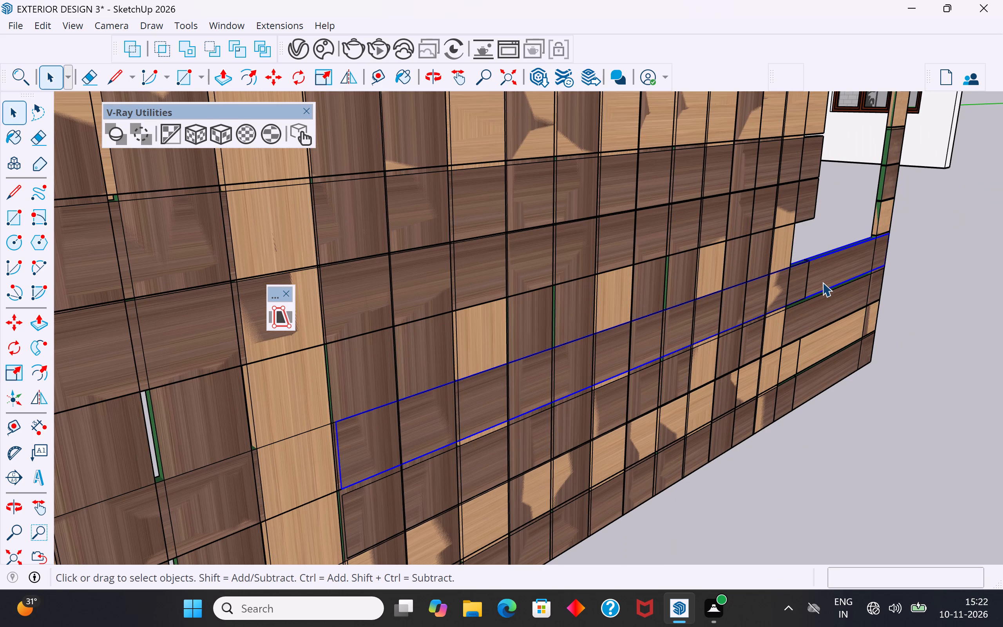
{"action": "key", "text": "s"}
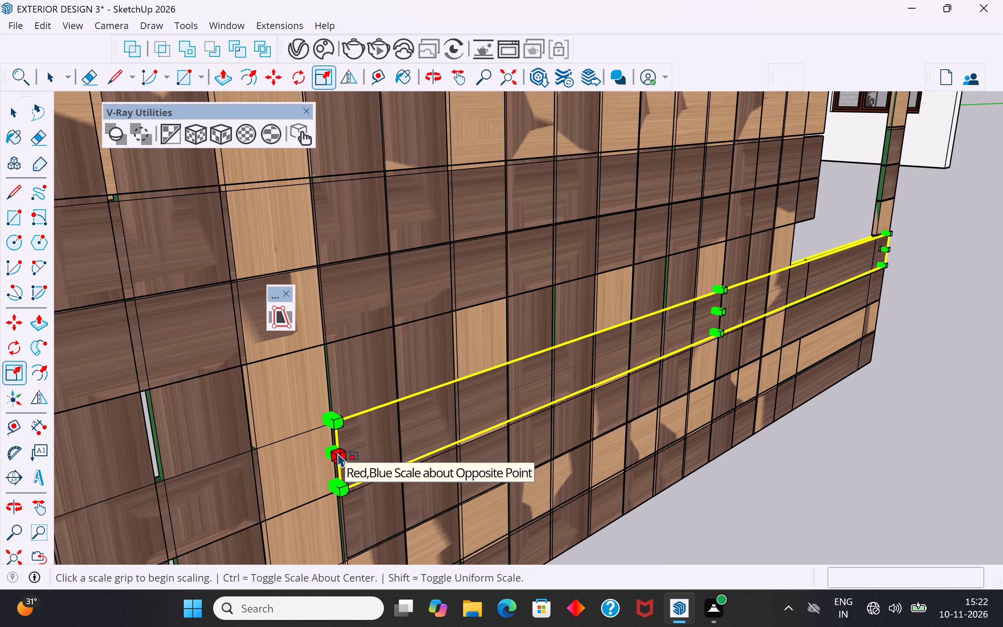
{"action": "left_click", "coordinate": [333, 453]}
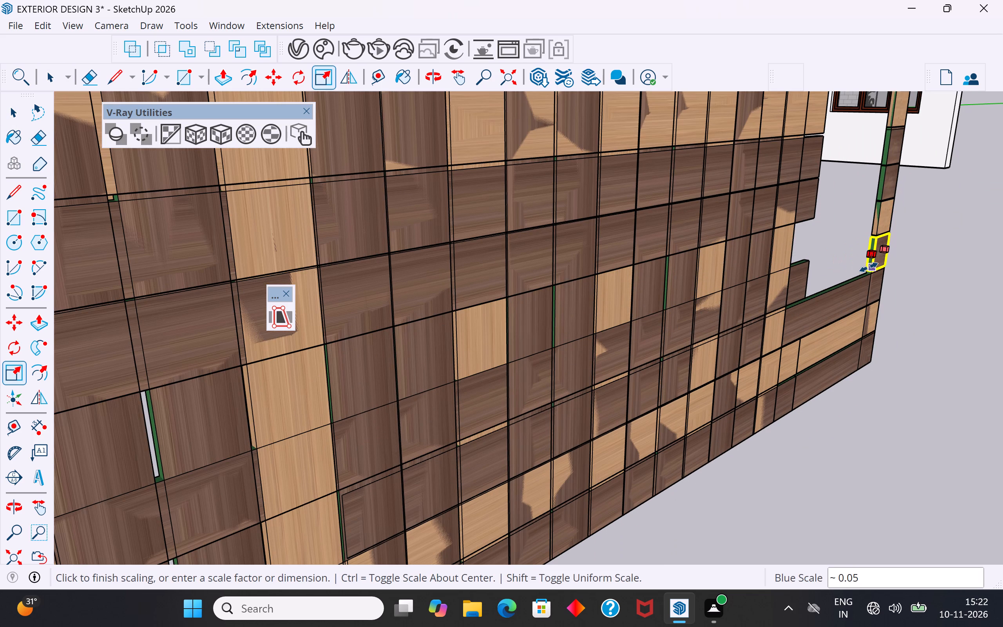
{"action": "left_click", "coordinate": [869, 267]}
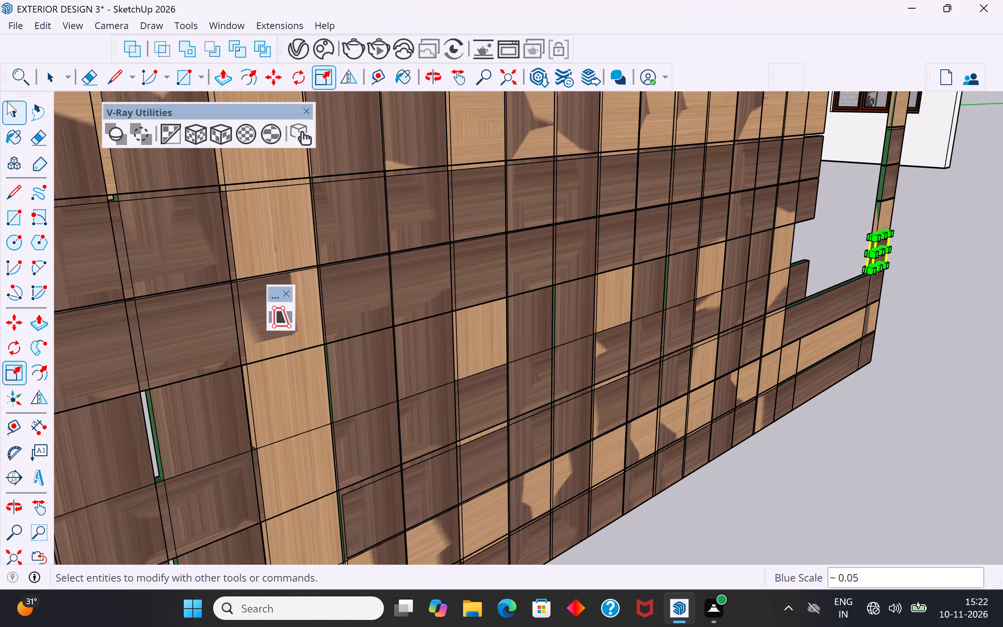
{"action": "left_click", "coordinate": [5, 118]}
Scale the panel's sixteenth horizontal strip from the top lengthwise from its inner end to about 0.05, matching the outer vertical strip's width.
{"action": "left_click", "coordinate": [841, 306]}
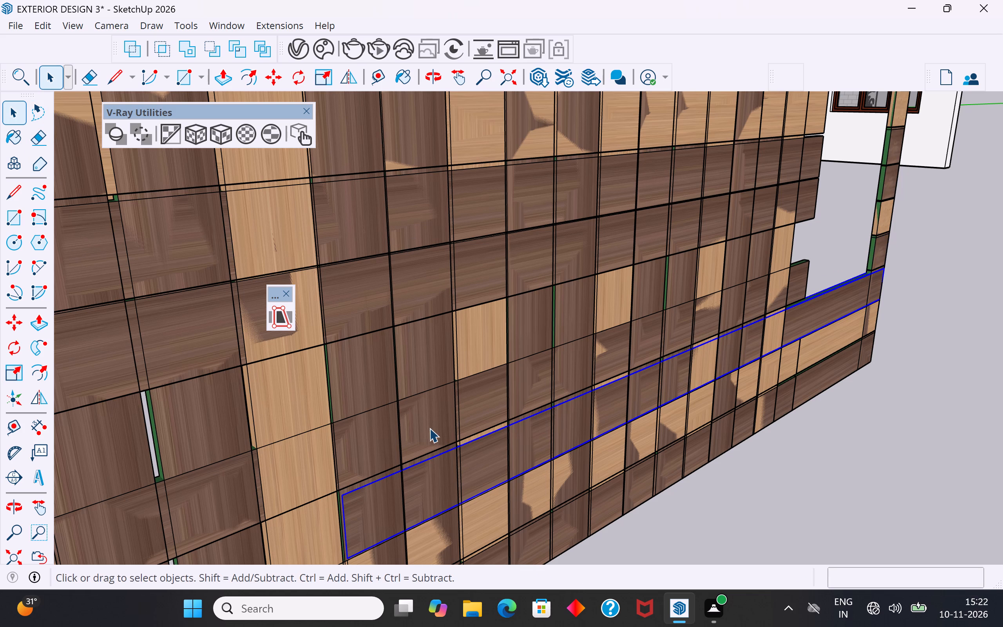
{"action": "key", "text": "s"}
{"action": "scroll", "coordinate": [378, 473], "scroll_direction": "down", "scroll_amount": 4}
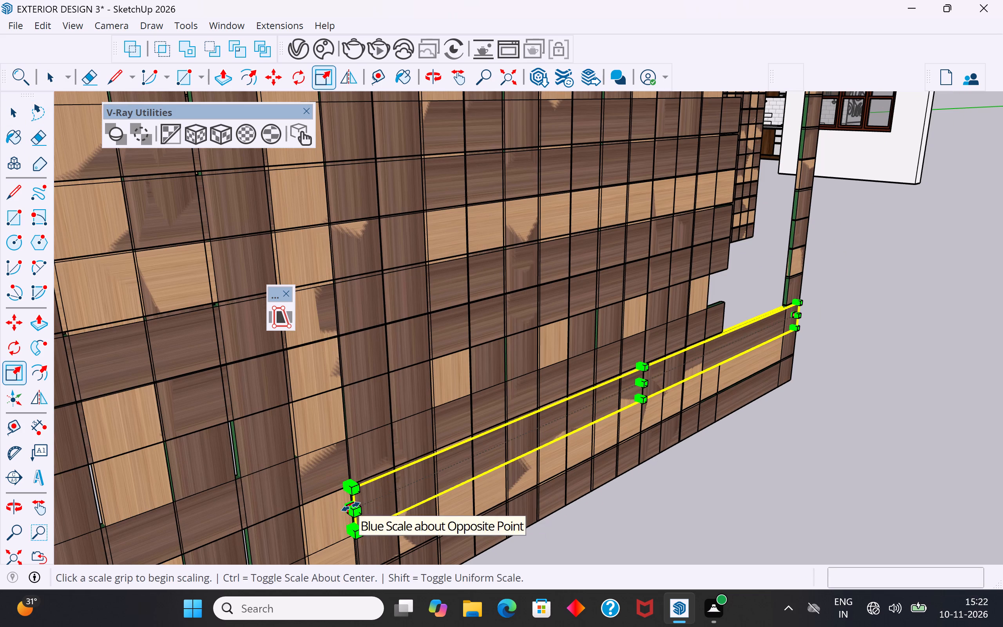
{"action": "left_click", "coordinate": [351, 507]}
{"action": "left_click", "coordinate": [783, 323]}
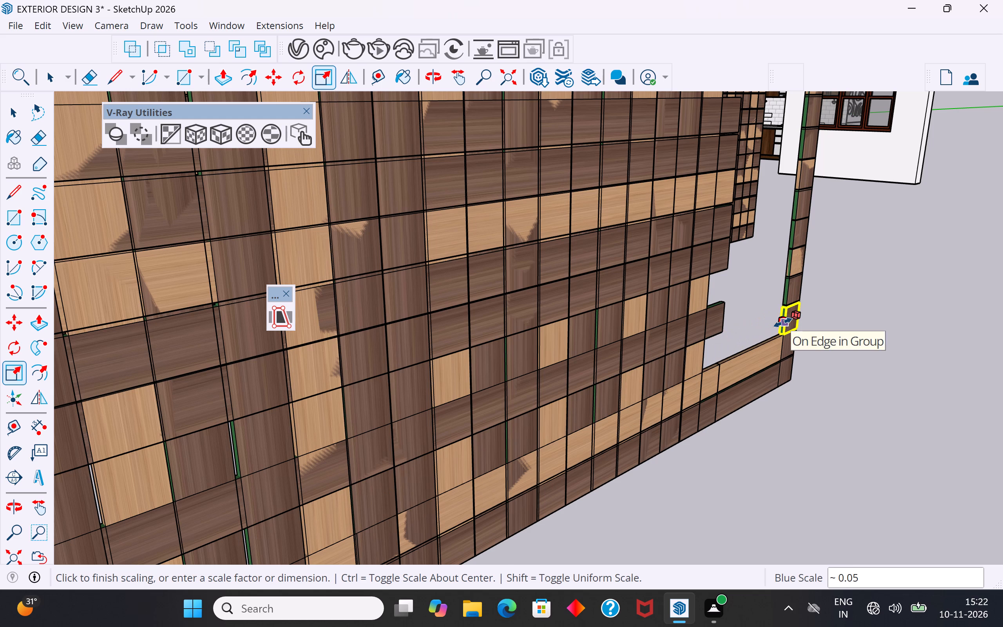
{"action": "left_click", "coordinate": [18, 110]}
Scale the light horizontal strip just above the bottom one lengthwise from its inner end to about 0.05, matching the outer vertical strip's width.
{"action": "left_click", "coordinate": [737, 370]}
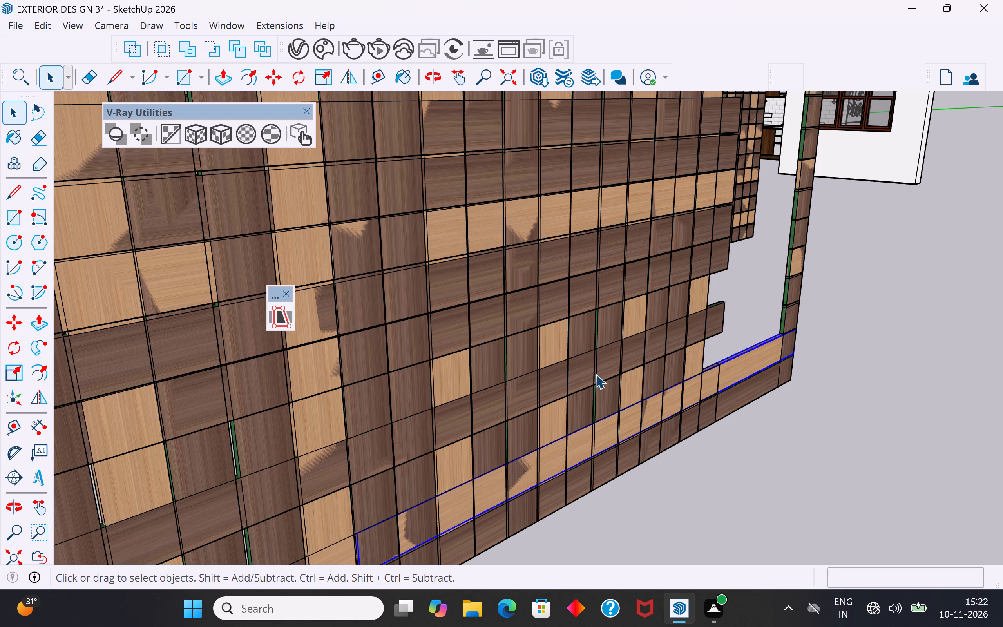
{"action": "key", "text": "s"}
{"action": "scroll", "coordinate": [522, 327], "scroll_direction": "down", "scroll_amount": 4}
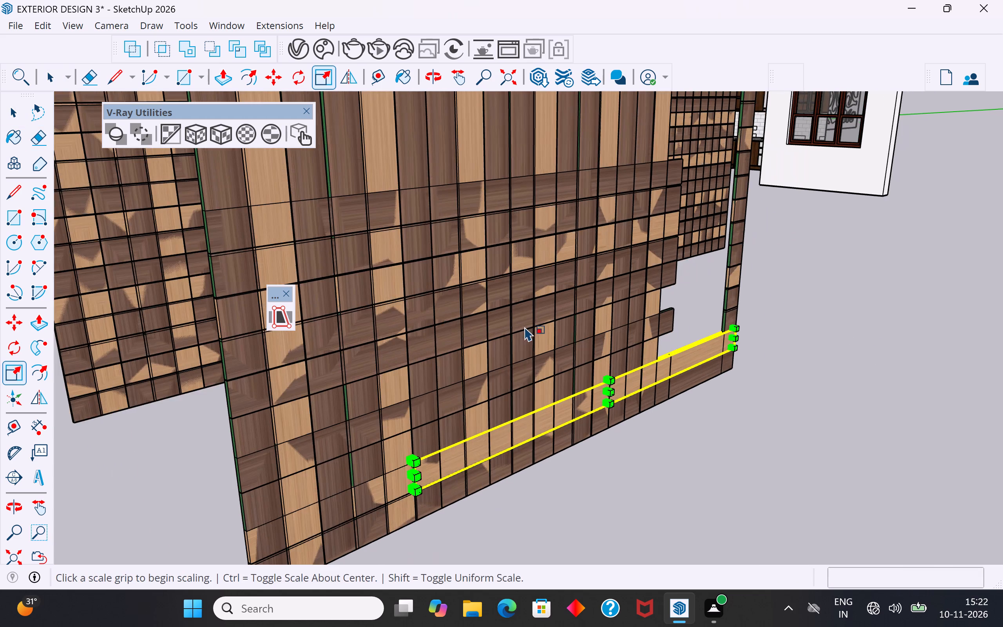
{"action": "scroll", "coordinate": [437, 476], "scroll_direction": "up", "scroll_amount": 9}
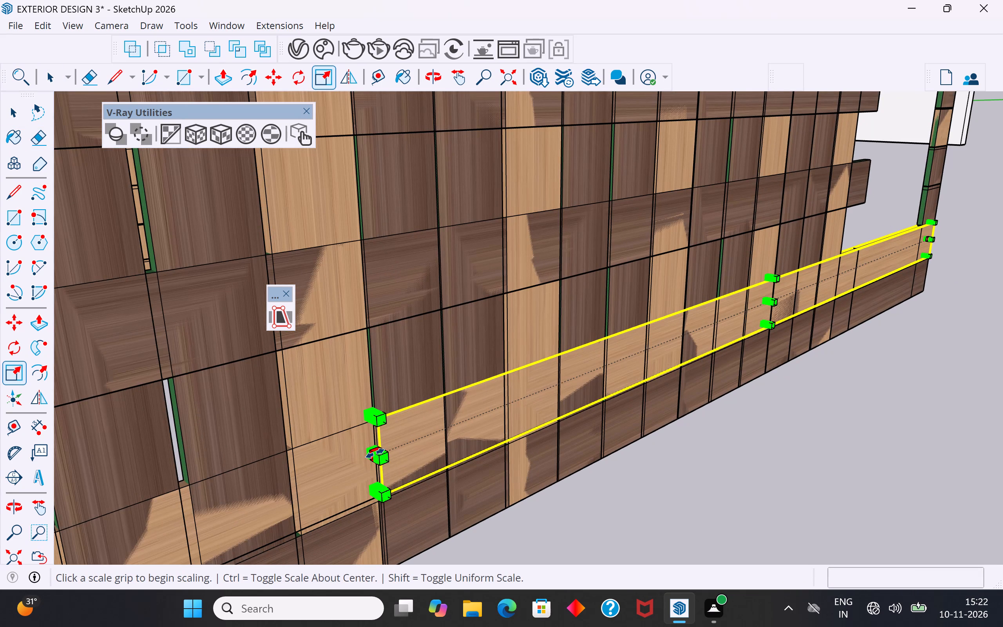
{"action": "left_click", "coordinate": [376, 453]}
{"action": "left_click", "coordinate": [912, 263]}
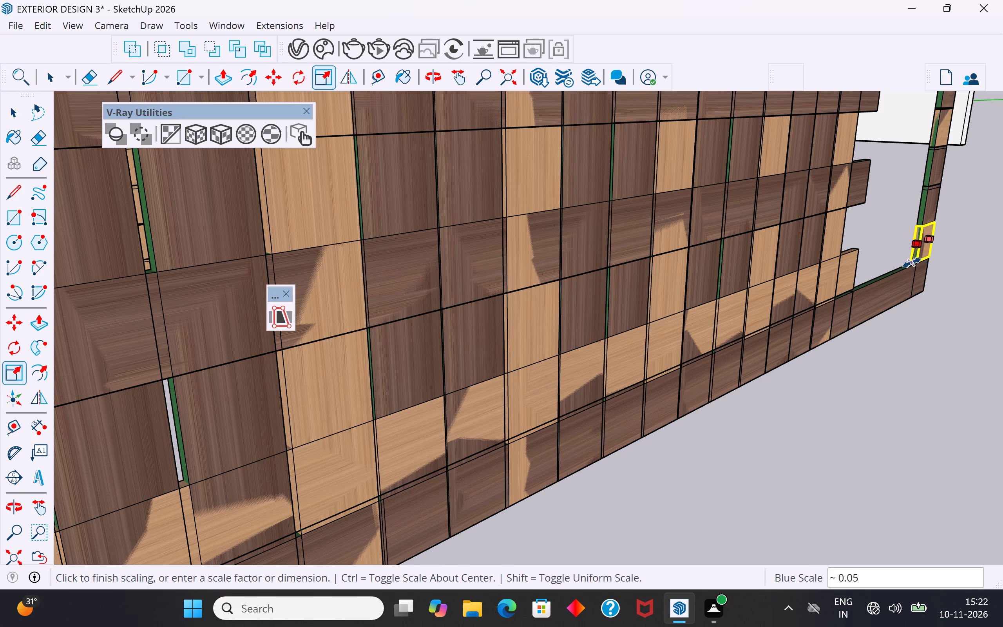
Scale the panel's bottom horizontal strip lengthwise from its inner end to about 0.05, and clear the selection.
{"action": "scroll", "coordinate": [746, 241], "scroll_direction": "down", "scroll_amount": 8}
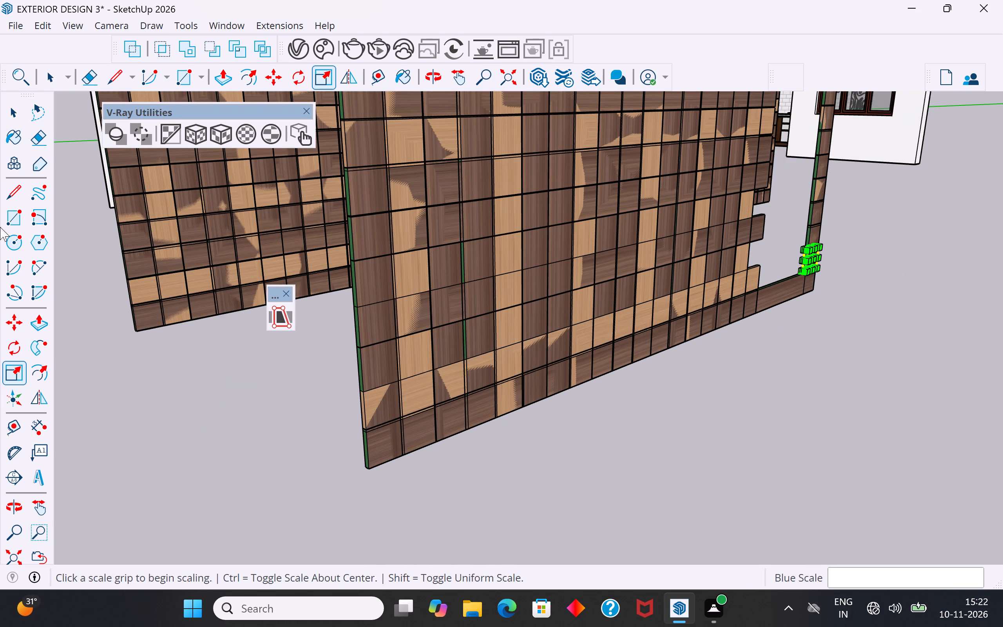
{"action": "left_click", "coordinate": [19, 118]}
{"action": "left_click", "coordinate": [391, 408]}
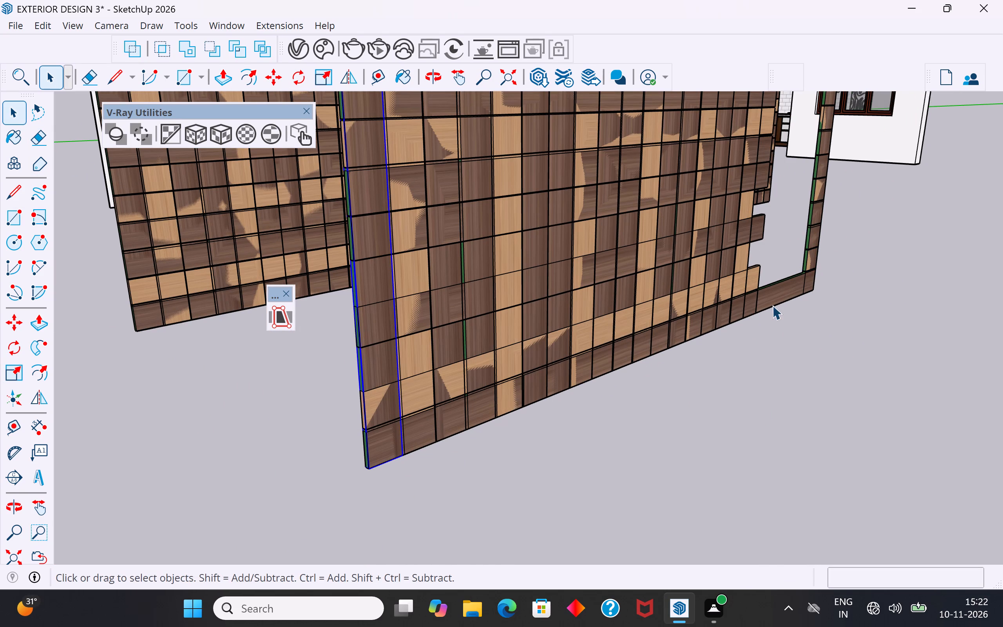
{"action": "left_click", "coordinate": [779, 288]}
{"action": "key", "text": "s"}
{"action": "scroll", "coordinate": [509, 397], "scroll_direction": "up", "scroll_amount": 2}
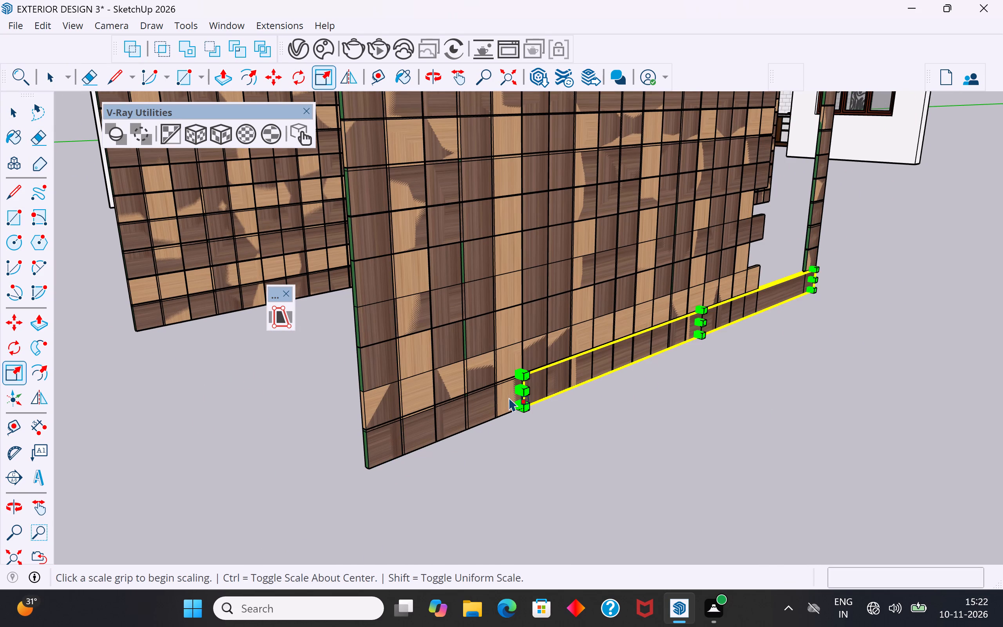
{"action": "scroll", "coordinate": [509, 397], "scroll_direction": "up", "scroll_amount": 8}
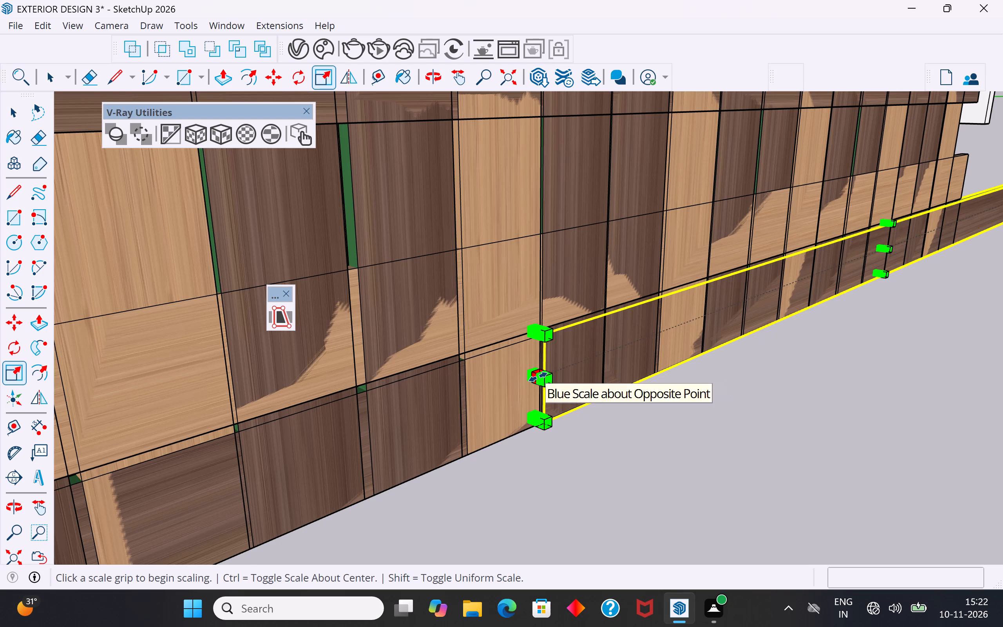
{"action": "left_click", "coordinate": [538, 377]}
{"action": "scroll", "coordinate": [538, 377], "scroll_direction": "down", "scroll_amount": 13}
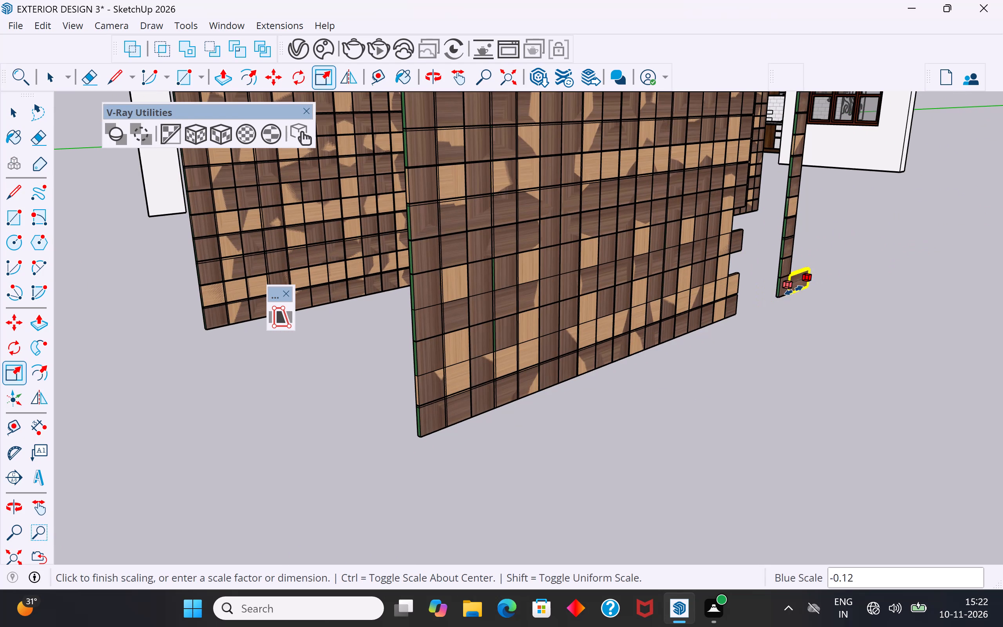
{"action": "left_click", "coordinate": [776, 294]}
{"action": "left_click", "coordinate": [15, 114]}
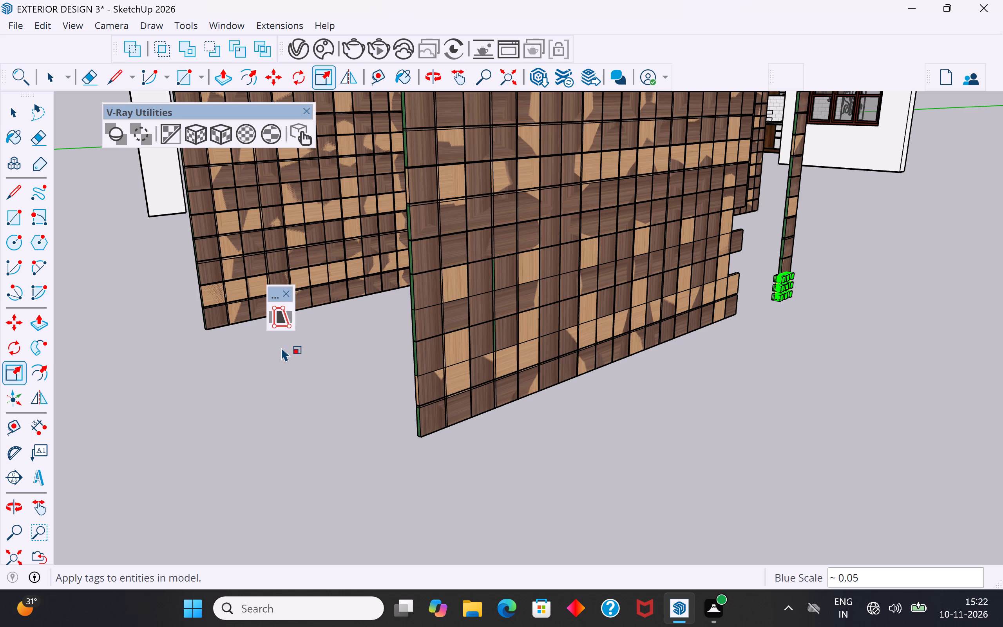
{"action": "left_click", "coordinate": [14, 120]}
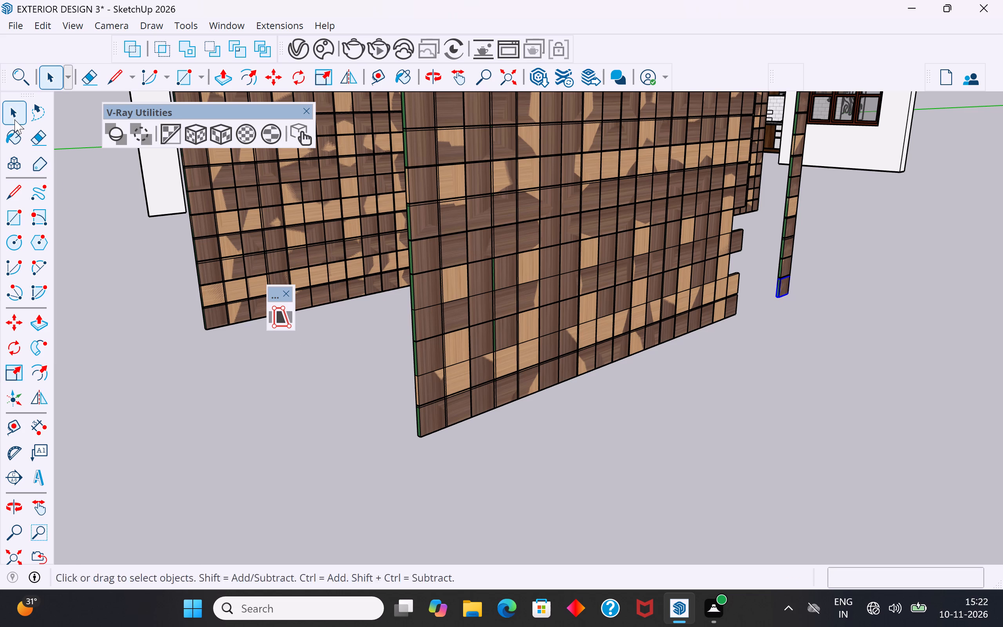
{"action": "left_click", "coordinate": [148, 405]}
Make one group from the separate narrow column of shortened strips beside the sample panel.
{"action": "scroll", "coordinate": [270, 530], "scroll_direction": "down", "scroll_amount": 10}
{"action": "middle_click_drag", "start_coordinate": [578, 482], "coordinate": [419, 538]}
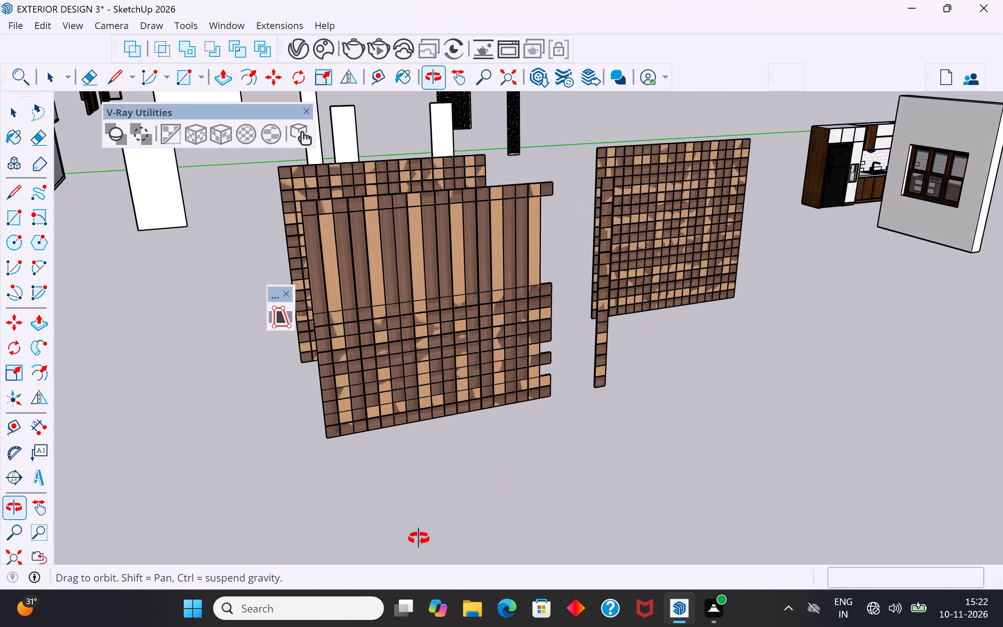
{"action": "middle_click_drag", "start_coordinate": [419, 538], "coordinate": [391, 565]}
{"action": "scroll", "coordinate": [642, 370], "scroll_direction": "down", "scroll_amount": 4}
{"action": "middle_click_drag", "start_coordinate": [654, 344], "coordinate": [614, 327]}
{"action": "left_click_drag", "start_coordinate": [603, 233], "coordinate": [596, 273]}
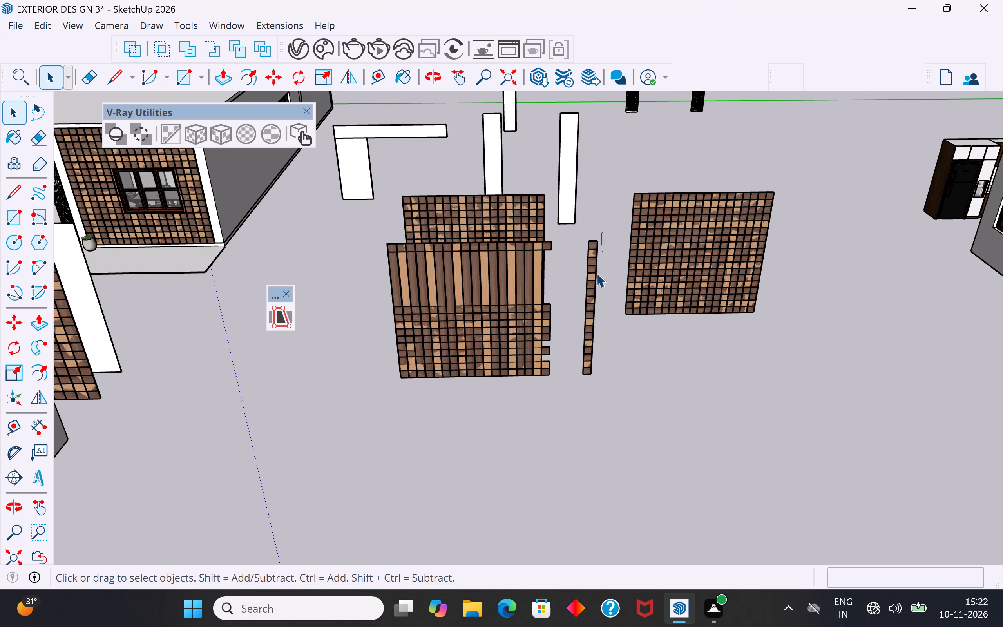
{"action": "left_click_drag", "start_coordinate": [596, 273], "coordinate": [574, 411]}
{"action": "right_click", "coordinate": [589, 352]}
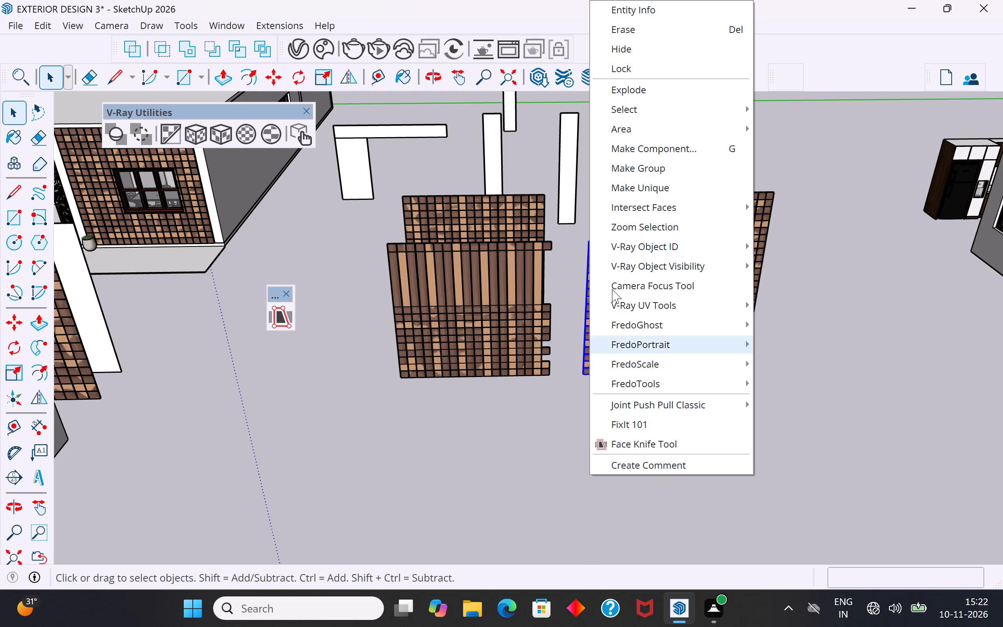
{"action": "left_click", "coordinate": [648, 167]}
{"action": "left_click", "coordinate": [706, 410]}
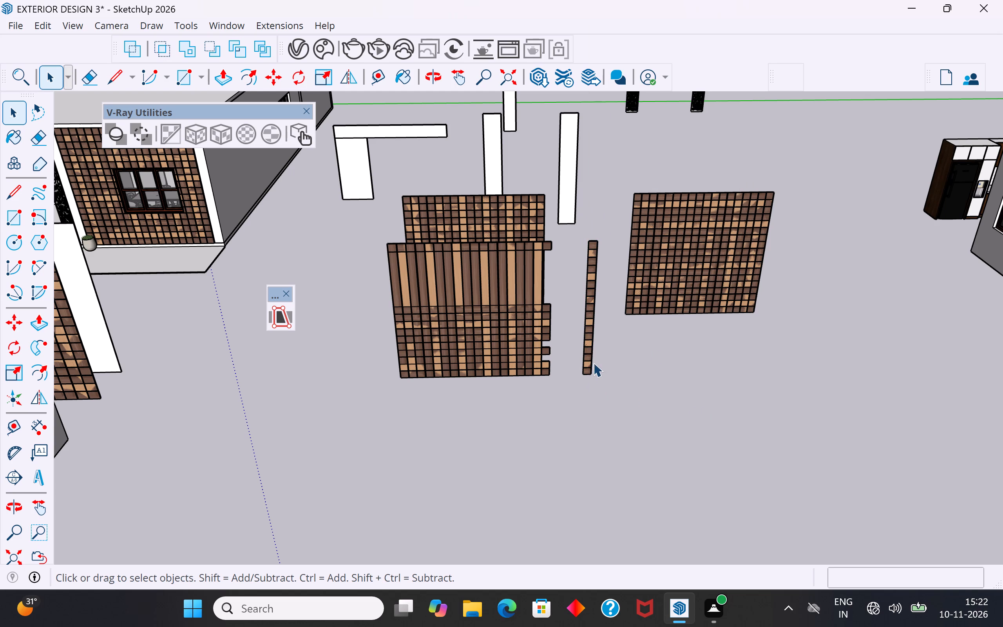
Move the column group from its bottom corner about 38' 7" onto the house's front wall, beside the lower corner of the window cladding.
{"action": "left_click", "coordinate": [593, 362]}
{"action": "scroll", "coordinate": [593, 377], "scroll_direction": "up", "scroll_amount": 6}
{"action": "key", "text": "m"}
{"action": "left_click", "coordinate": [570, 375]}
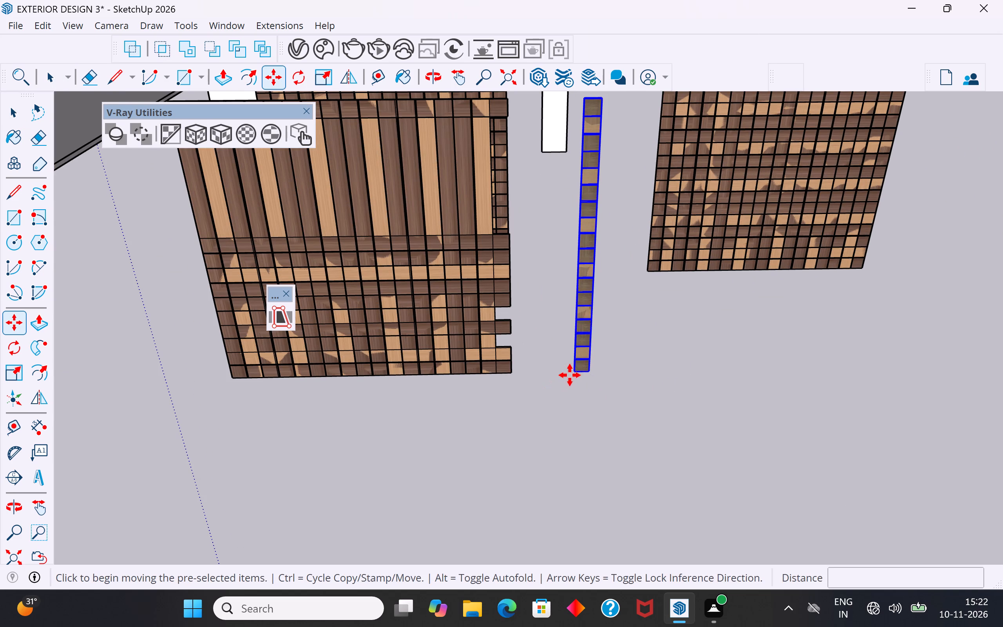
{"action": "scroll", "coordinate": [785, 412], "scroll_direction": "down", "scroll_amount": 10}
{"action": "scroll", "coordinate": [373, 274], "scroll_direction": "up", "scroll_amount": 8}
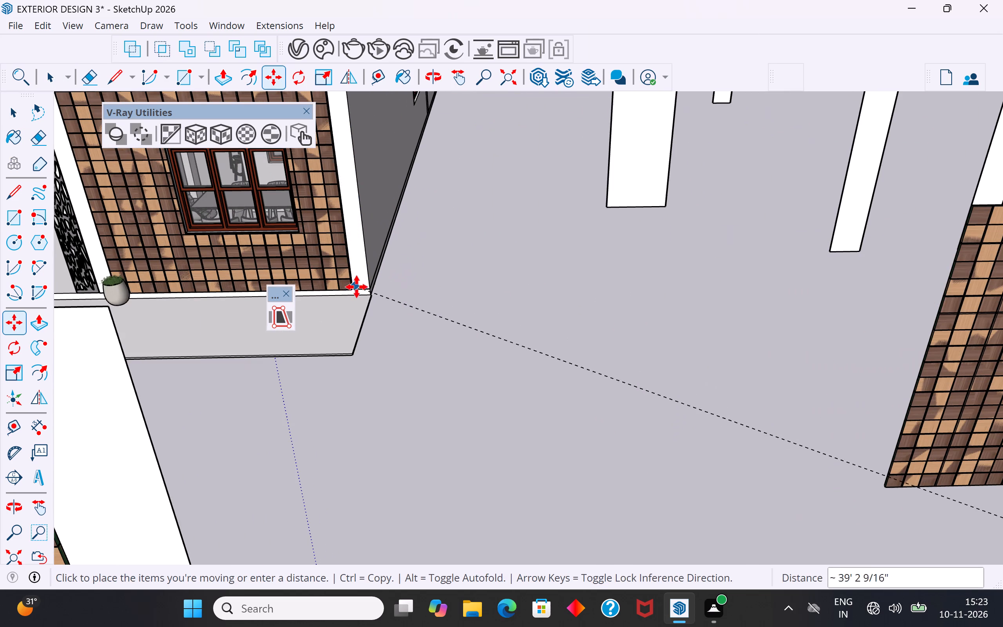
{"action": "scroll", "coordinate": [365, 289], "scroll_direction": "up", "scroll_amount": 11}
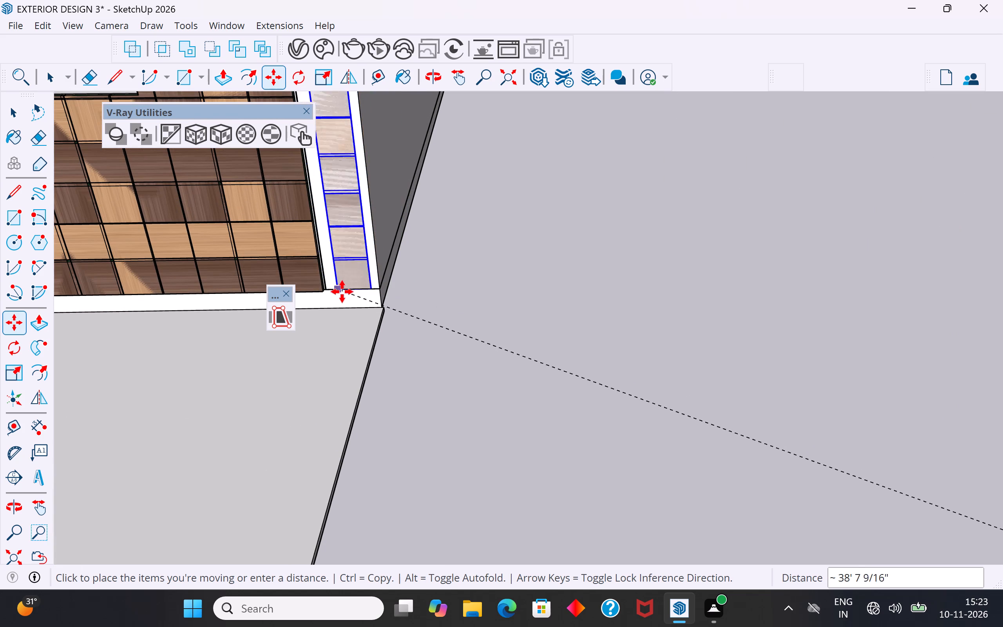
{"action": "left_click", "coordinate": [331, 293]}
Move the column group about 1 1/16" along the red axis, out from the wall face.
{"action": "scroll", "coordinate": [494, 445], "scroll_direction": "down", "scroll_amount": 11}
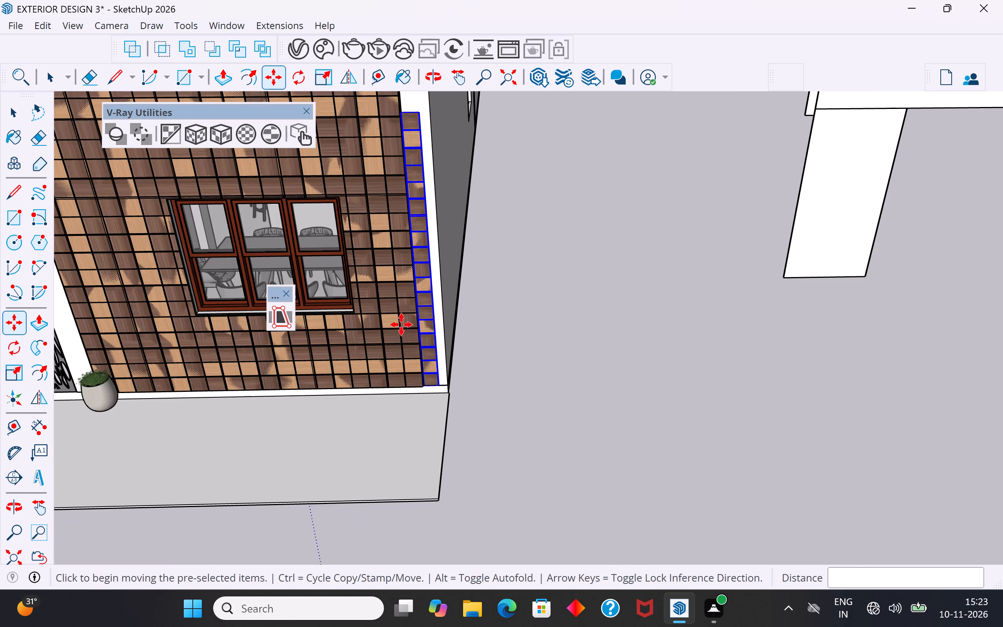
{"action": "middle_click_drag", "start_coordinate": [429, 216], "coordinate": [456, 377]}
{"action": "scroll", "coordinate": [403, 418], "scroll_direction": "up", "scroll_amount": 14}
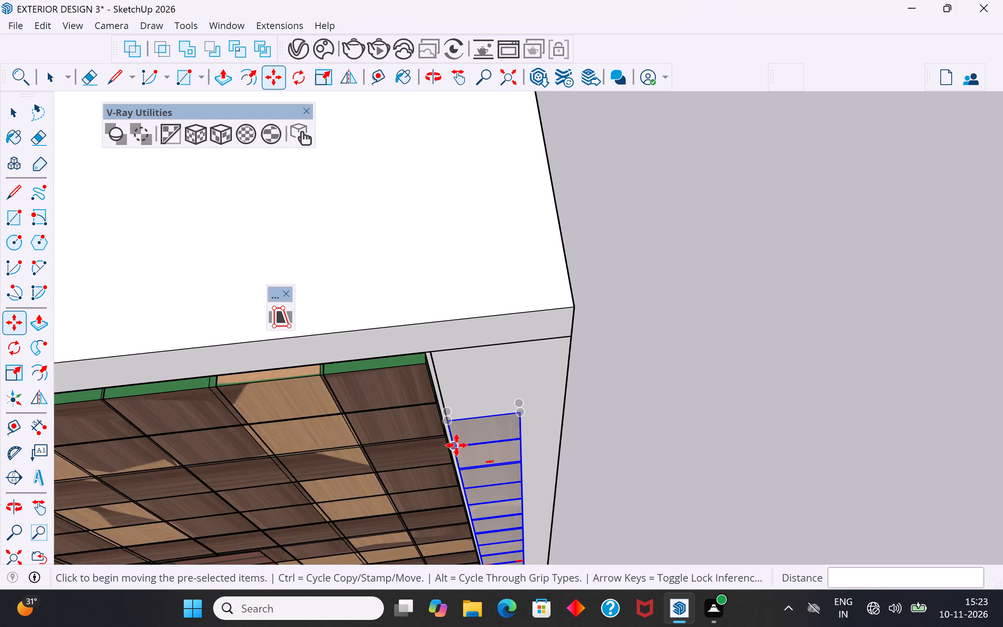
{"action": "scroll", "coordinate": [456, 445], "scroll_direction": "up", "scroll_amount": 4}
{"action": "left_click", "coordinate": [441, 412]}
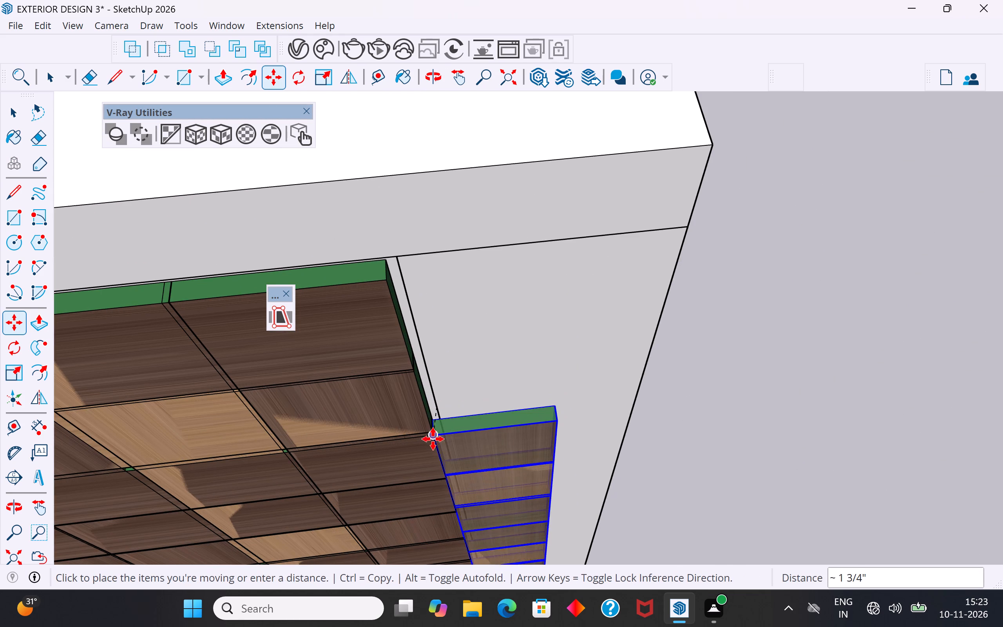
{"action": "middle_click_drag", "start_coordinate": [451, 428], "coordinate": [465, 330]}
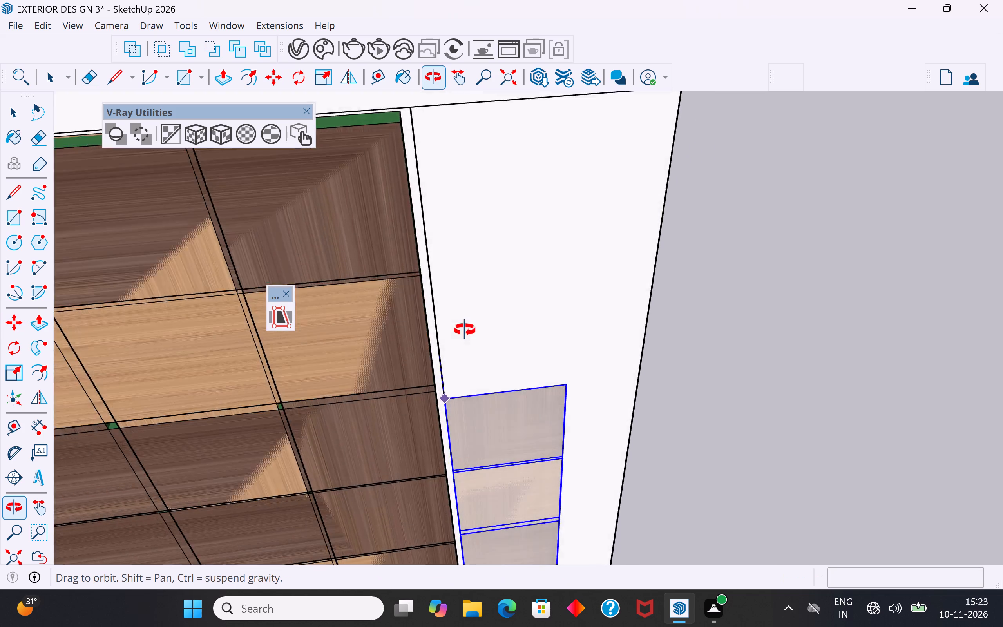
{"action": "middle_click_drag", "start_coordinate": [465, 330], "coordinate": [536, 385]}
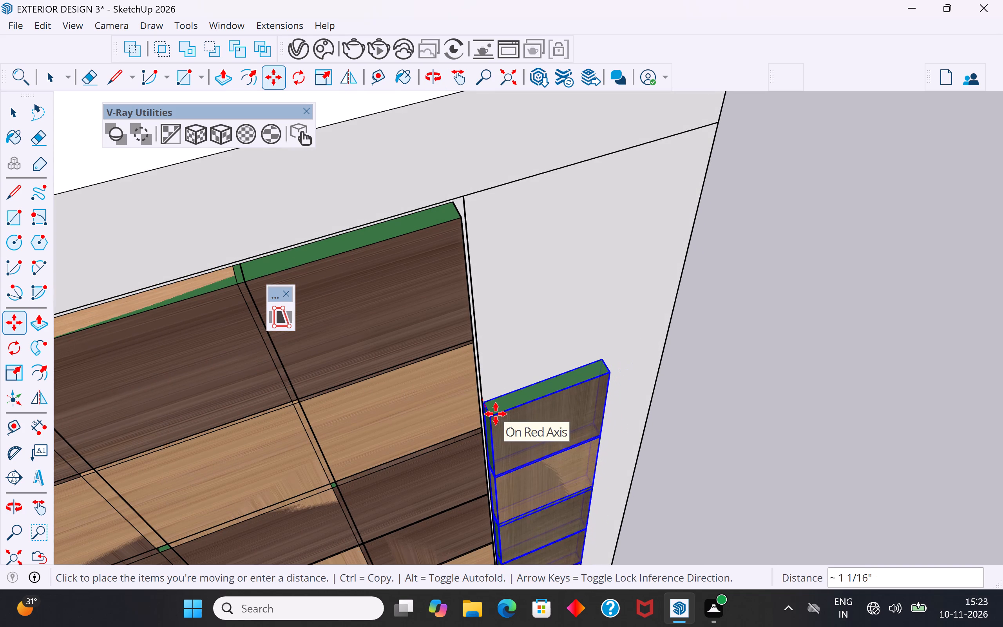
{"action": "left_click", "coordinate": [496, 414]}
Move the column group up about 1' 1" from its top back corner to the top corner of the window cladding.
{"action": "middle_click_drag", "start_coordinate": [612, 428], "coordinate": [352, 468]}
{"action": "scroll", "coordinate": [415, 329], "scroll_direction": "up", "scroll_amount": 4}
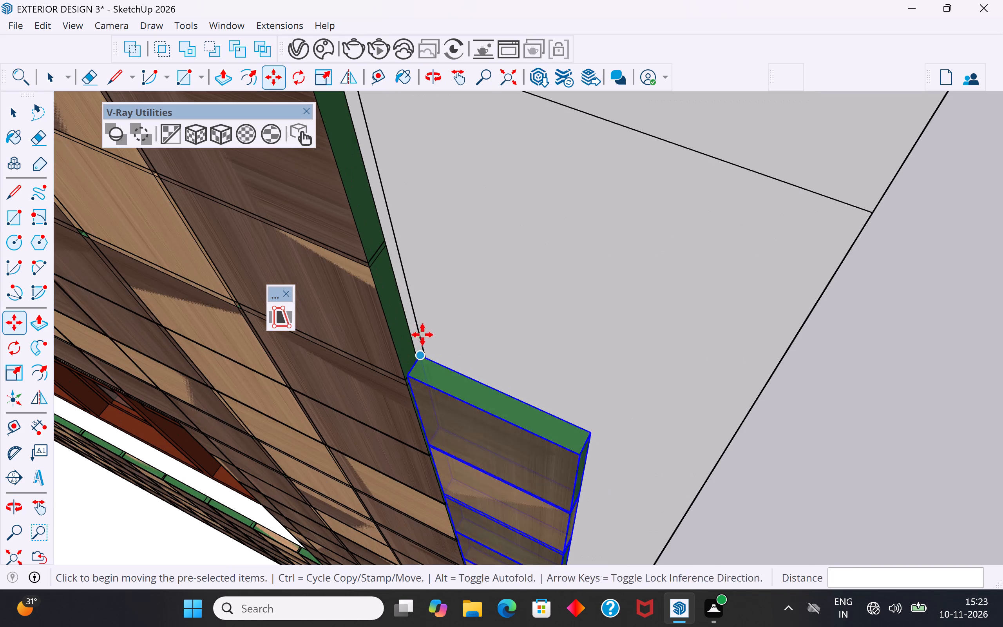
{"action": "left_click", "coordinate": [422, 355]}
{"action": "scroll", "coordinate": [469, 371], "scroll_direction": "down", "scroll_amount": 4}
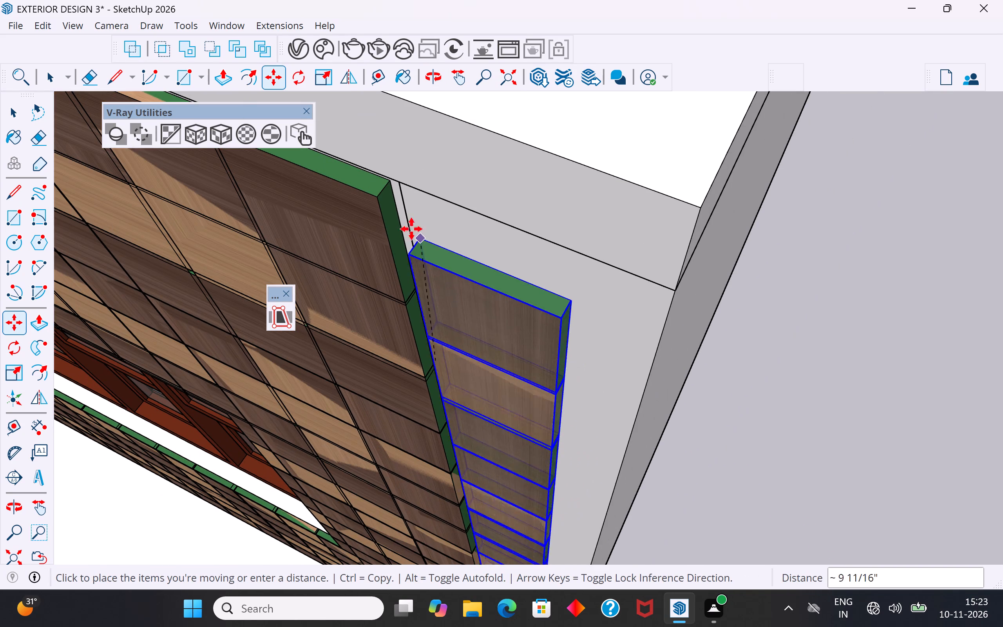
{"action": "left_click", "coordinate": [386, 182]}
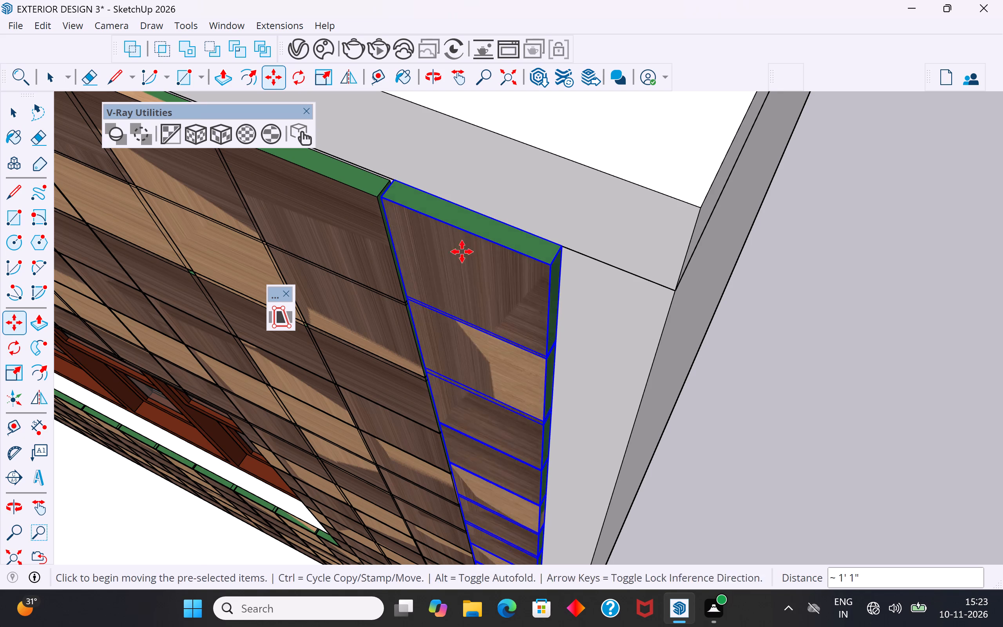
Nudge the column group down about 7/16", and shift it about 1/4" by its top back corner near the cladding's top edge.
{"action": "middle_click_drag", "start_coordinate": [553, 307], "coordinate": [733, 158]}
{"action": "middle_click_drag", "start_coordinate": [376, 270], "coordinate": [633, 353]}
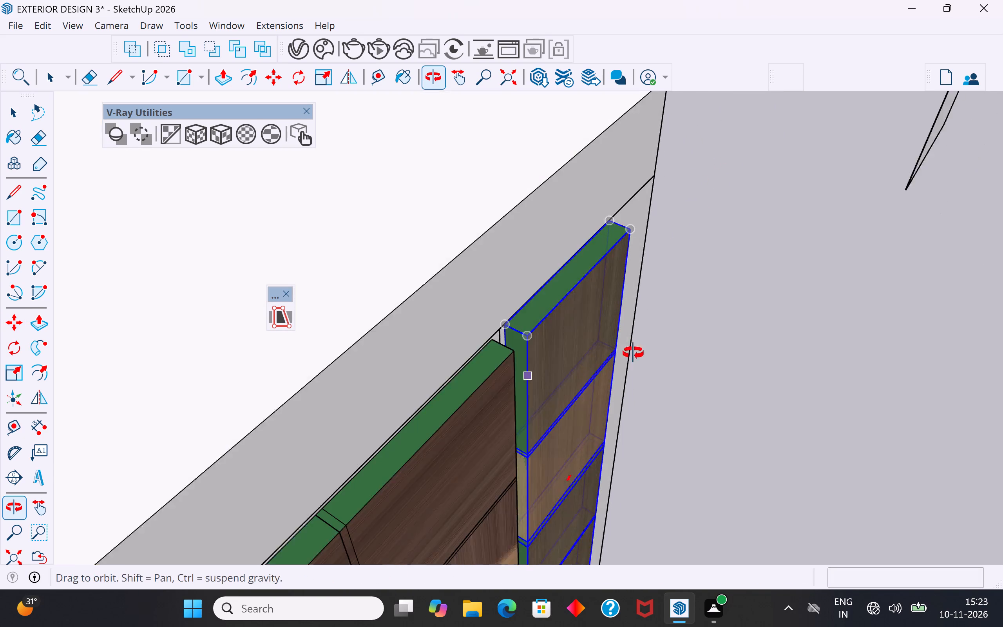
{"action": "middle_click_drag", "start_coordinate": [633, 353], "coordinate": [633, 353]}
{"action": "scroll", "coordinate": [519, 342], "scroll_direction": "up", "scroll_amount": 7}
{"action": "middle_click_drag", "start_coordinate": [506, 343], "coordinate": [359, 289]}
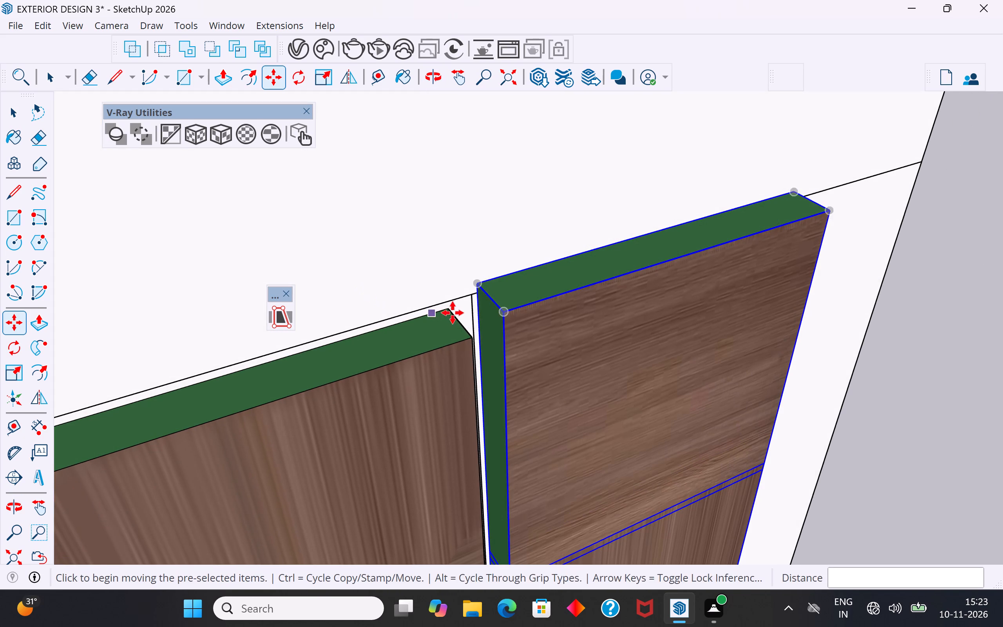
{"action": "left_click", "coordinate": [475, 287]}
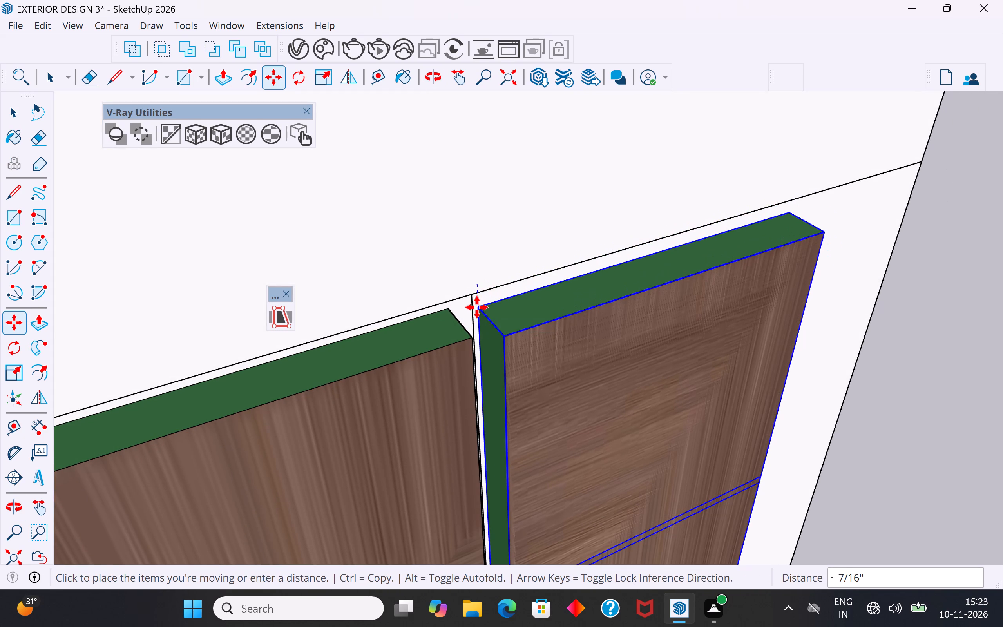
{"action": "left_click", "coordinate": [477, 307]}
{"action": "middle_click_drag", "start_coordinate": [579, 321], "coordinate": [440, 321]}
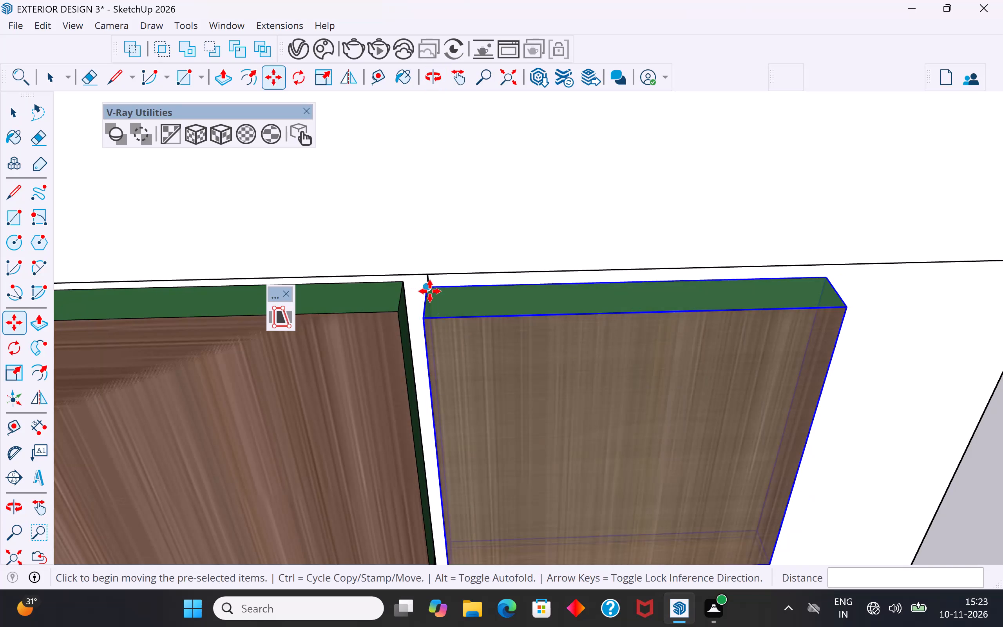
{"action": "left_click", "coordinate": [430, 291]}
{"action": "left_click", "coordinate": [431, 289]}
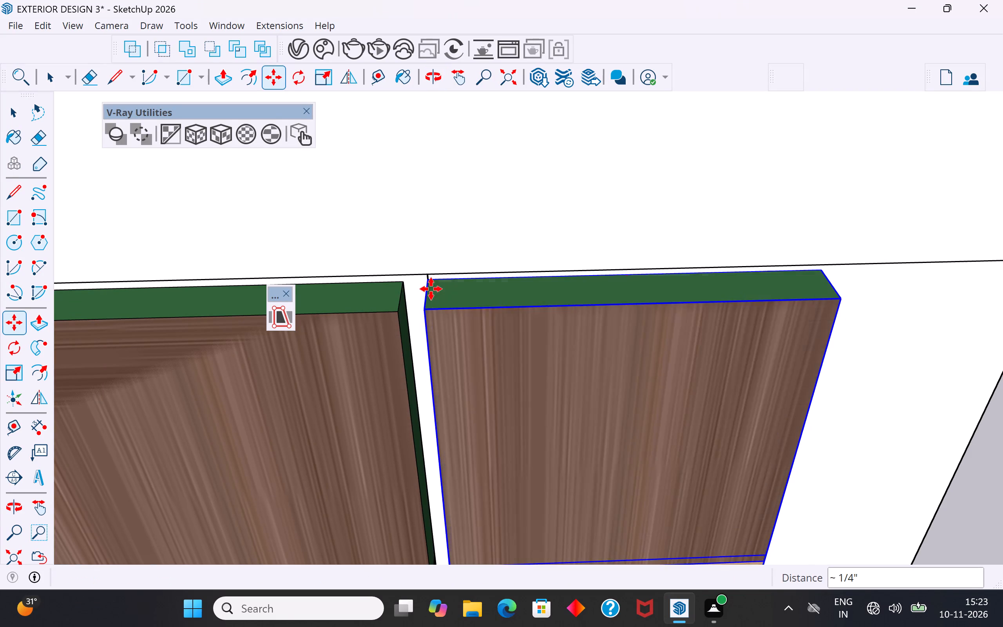
Move the column group about 3/8" so its top back corner snaps to the adjoining cladding's top back corner.
{"action": "middle_click_drag", "start_coordinate": [514, 321], "coordinate": [846, 231]}
{"action": "scroll", "coordinate": [535, 317], "scroll_direction": "up", "scroll_amount": 4}
{"action": "scroll", "coordinate": [363, 341], "scroll_direction": "up", "scroll_amount": 3}
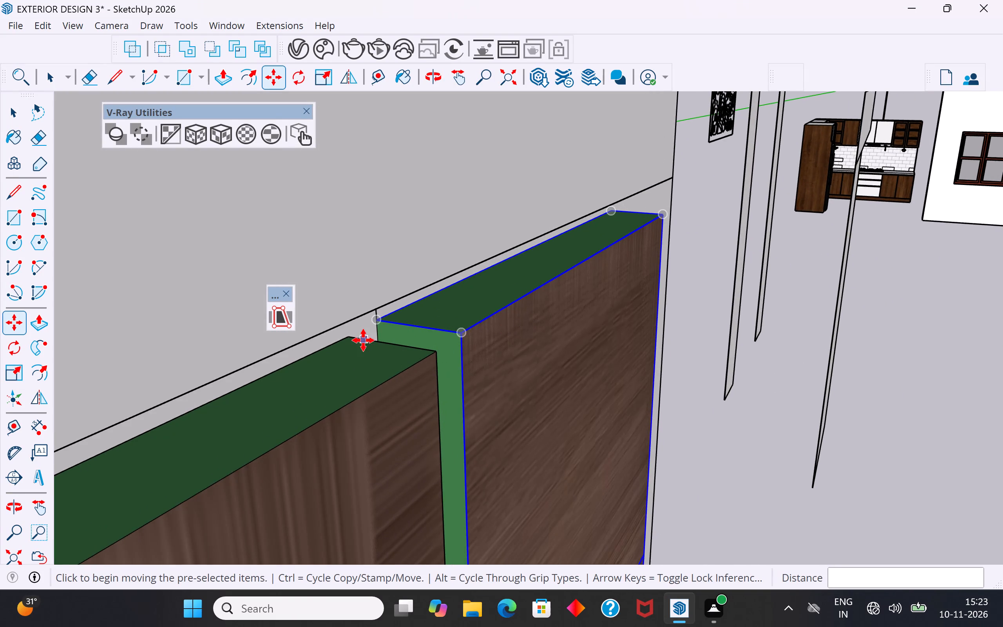
{"action": "scroll", "coordinate": [363, 340], "scroll_direction": "up", "scroll_amount": 5}
{"action": "left_click", "coordinate": [389, 304]}
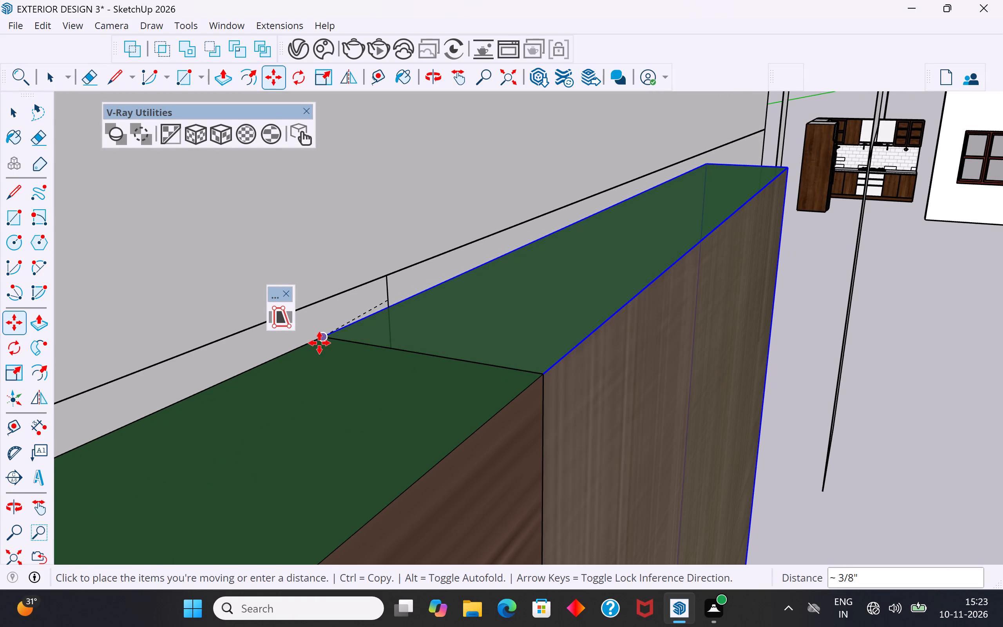
{"action": "left_click", "coordinate": [319, 343]}
{"action": "middle_click_drag", "start_coordinate": [642, 387], "coordinate": [366, 450]}
{"action": "scroll", "coordinate": [366, 450], "scroll_direction": "down", "scroll_amount": 2}
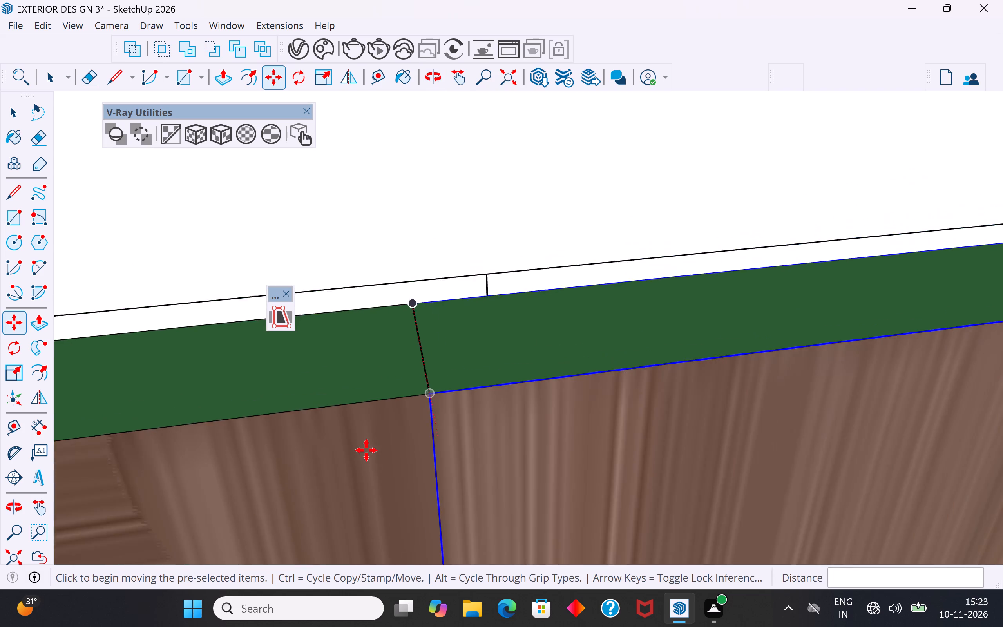
{"action": "scroll", "coordinate": [366, 450], "scroll_direction": "down", "scroll_amount": 11}
{"action": "middle_click_drag", "start_coordinate": [497, 456], "coordinate": [456, 461]}
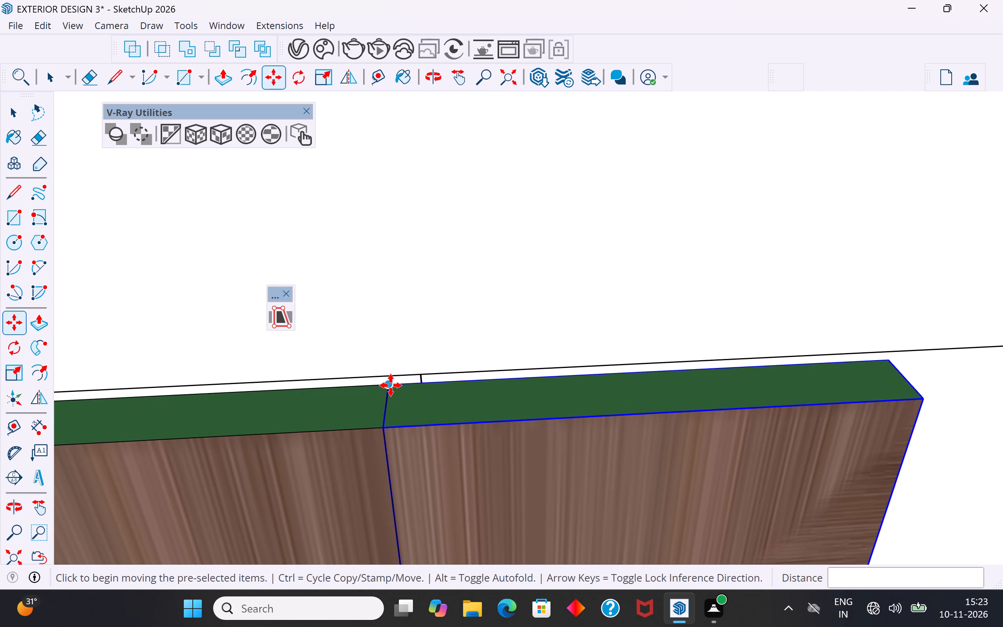
Move the column group about 1/2" along the green axis, away from the edge of the window cladding.
{"action": "left_click", "coordinate": [391, 385]}
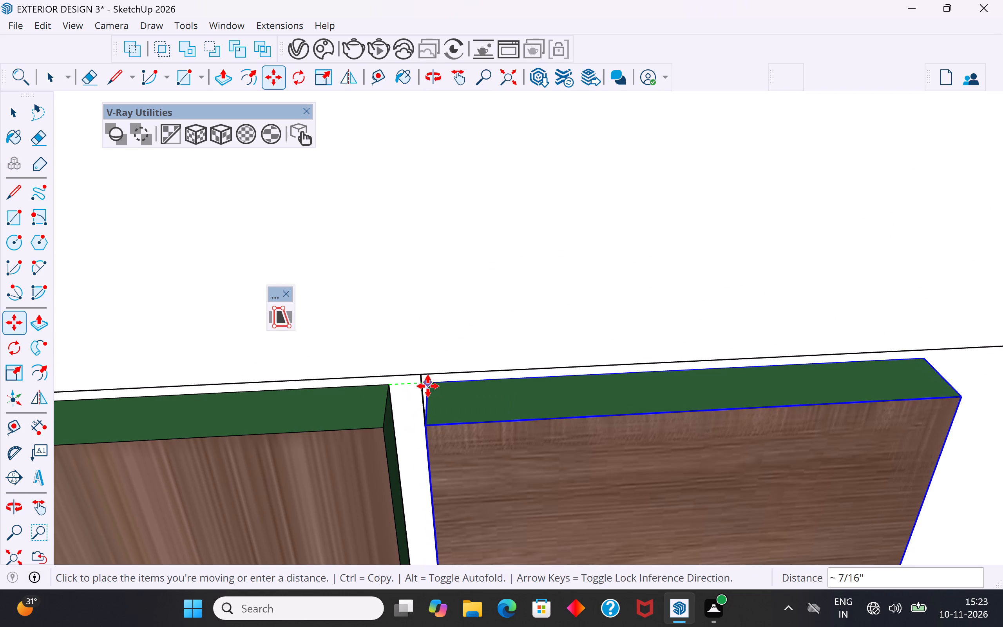
{"action": "left_click", "coordinate": [429, 383]}
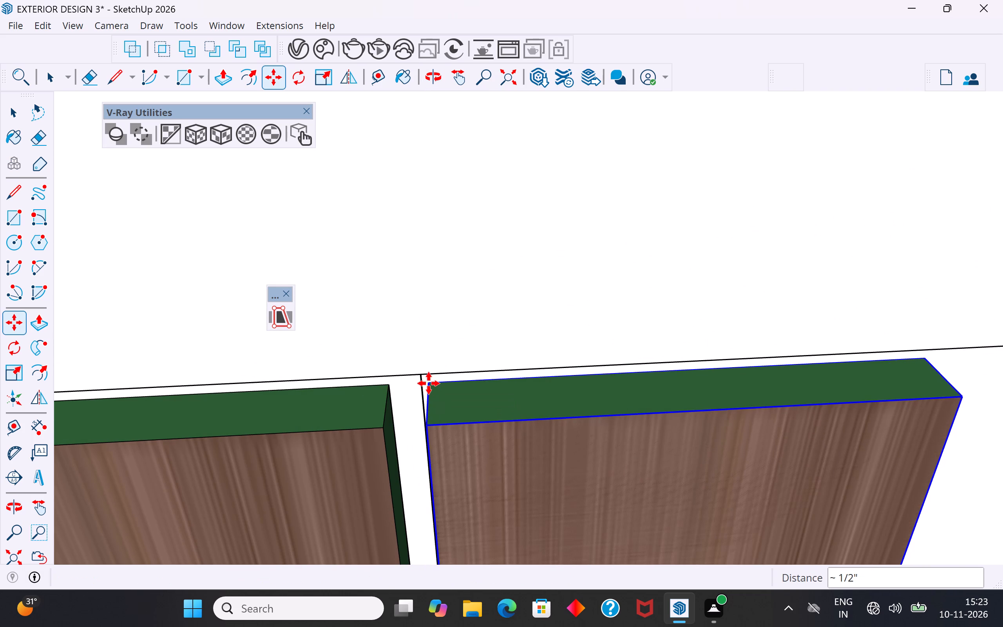
{"action": "left_click", "coordinate": [12, 113]}
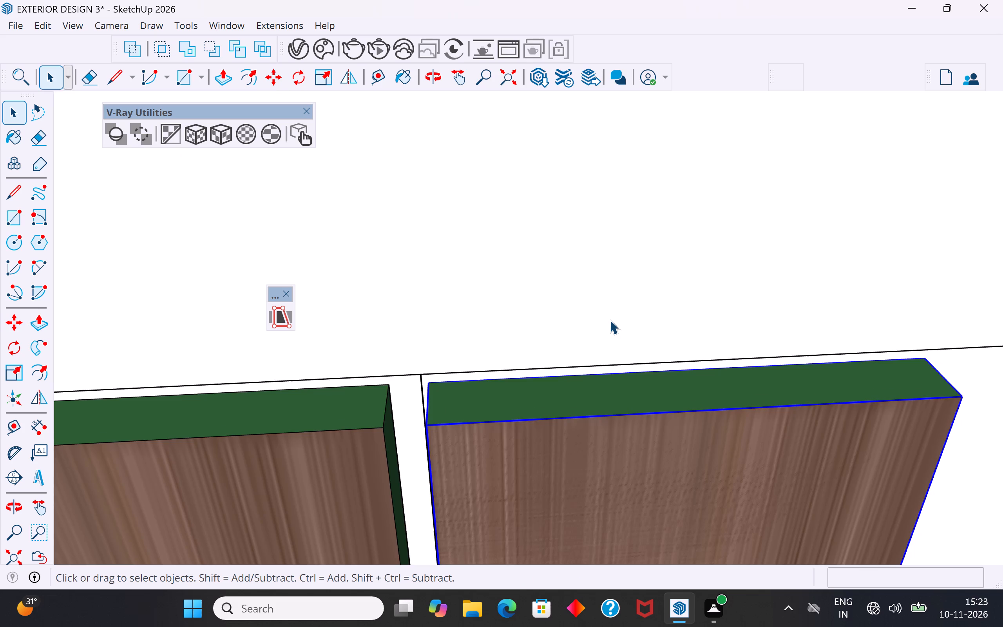
{"action": "scroll", "coordinate": [610, 320], "scroll_direction": "down", "scroll_amount": 19}
{"action": "left_click", "coordinate": [846, 309]}
Scale the column group along the blue axis by about 1.11, stretching its bottom down to the cladding's lower edge.
{"action": "scroll", "coordinate": [619, 271], "scroll_direction": "down", "scroll_amount": 4}
{"action": "middle_click_drag", "start_coordinate": [666, 372], "coordinate": [666, 344]}
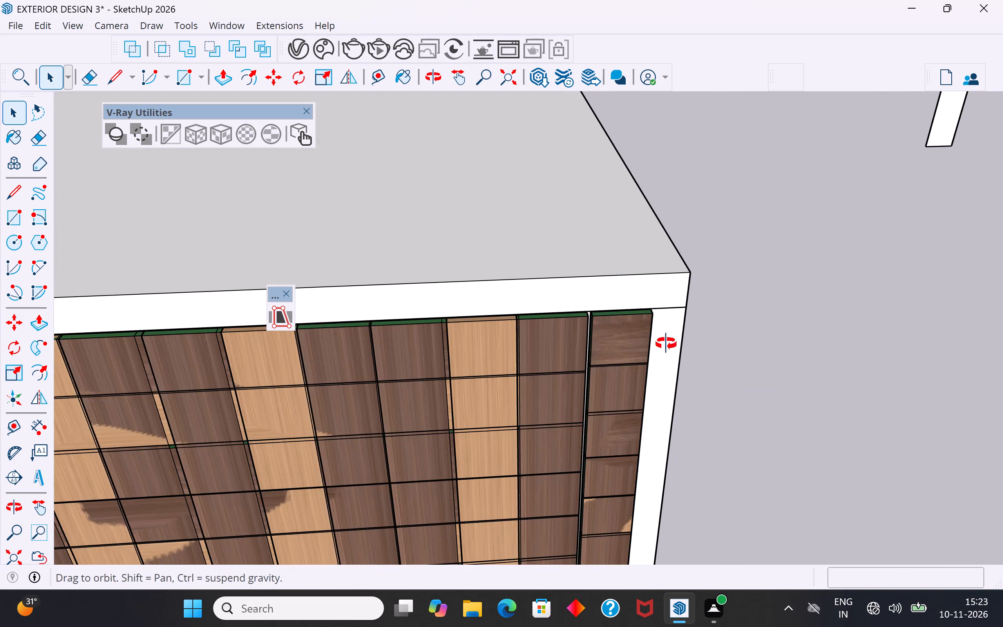
{"action": "middle_click_drag", "start_coordinate": [666, 344], "coordinate": [659, 178]}
{"action": "scroll", "coordinate": [527, 175], "scroll_direction": "down", "scroll_amount": 9}
{"action": "middle_click_drag", "start_coordinate": [377, 438], "coordinate": [395, 511]}
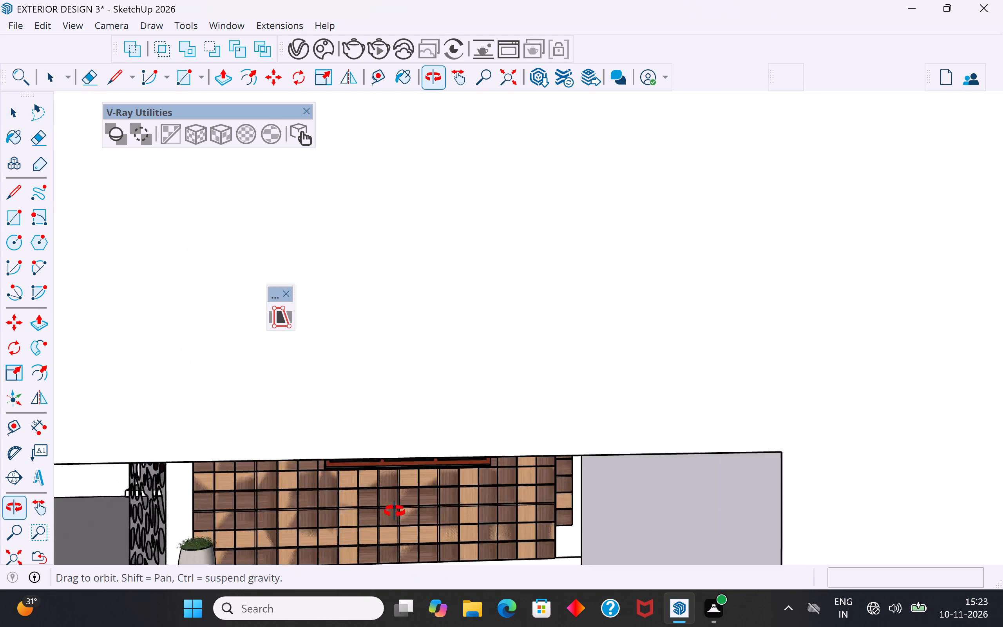
{"action": "middle_click_drag", "start_coordinate": [395, 511], "coordinate": [412, 540]}
{"action": "scroll", "coordinate": [427, 434], "scroll_direction": "down", "scroll_amount": 4}
{"action": "scroll", "coordinate": [554, 335], "scroll_direction": "down", "scroll_amount": 3}
{"action": "scroll", "coordinate": [522, 447], "scroll_direction": "up", "scroll_amount": 5}
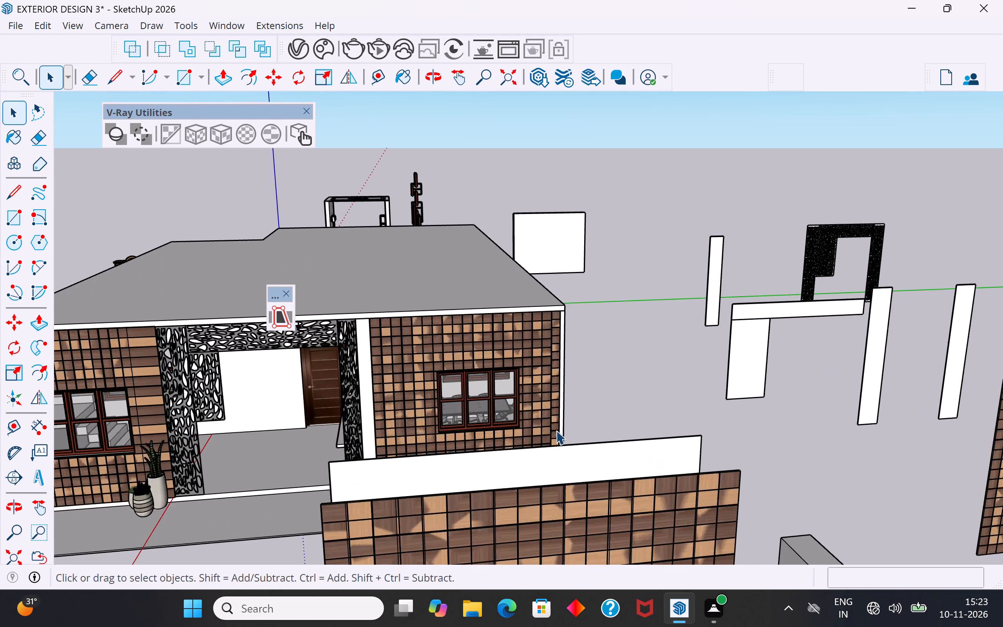
{"action": "scroll", "coordinate": [556, 430], "scroll_direction": "up", "scroll_amount": 6}
{"action": "middle_click_drag", "start_coordinate": [532, 444], "coordinate": [425, 431]}
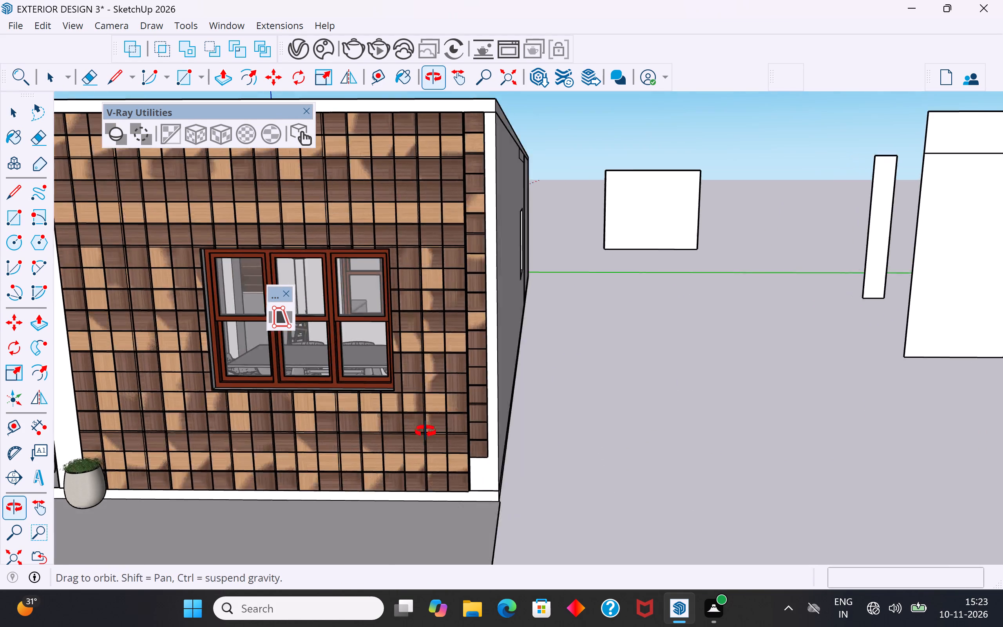
{"action": "middle_click_drag", "start_coordinate": [425, 431], "coordinate": [424, 431]}
{"action": "left_click", "coordinate": [422, 439]}
{"action": "scroll", "coordinate": [424, 448], "scroll_direction": "up", "scroll_amount": 5}
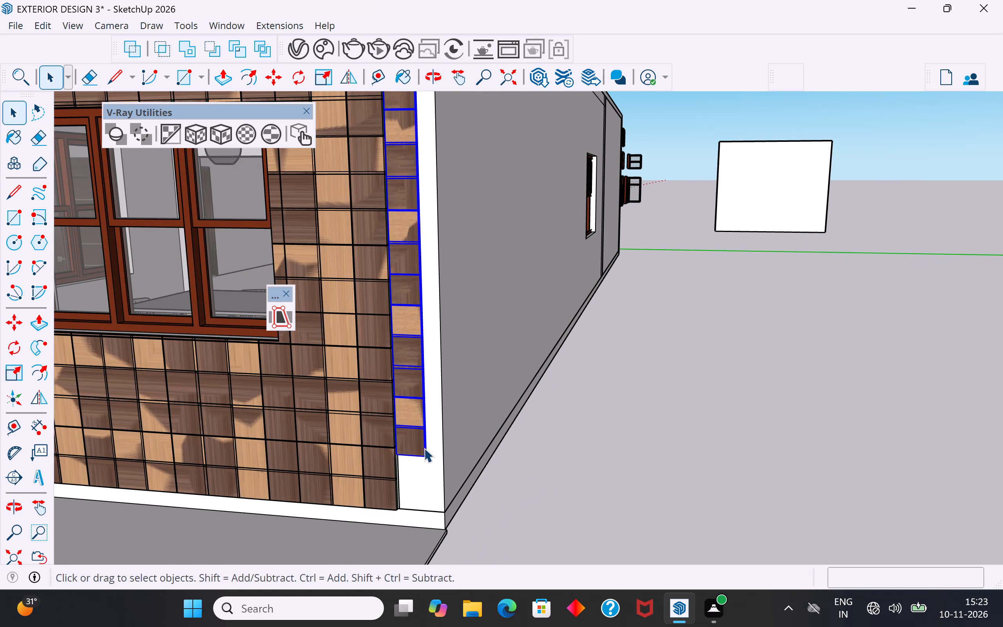
{"action": "key", "text": "s"}
{"action": "scroll", "coordinate": [429, 471], "scroll_direction": "up", "scroll_amount": 8}
{"action": "middle_click_drag", "start_coordinate": [410, 470], "coordinate": [386, 379]}
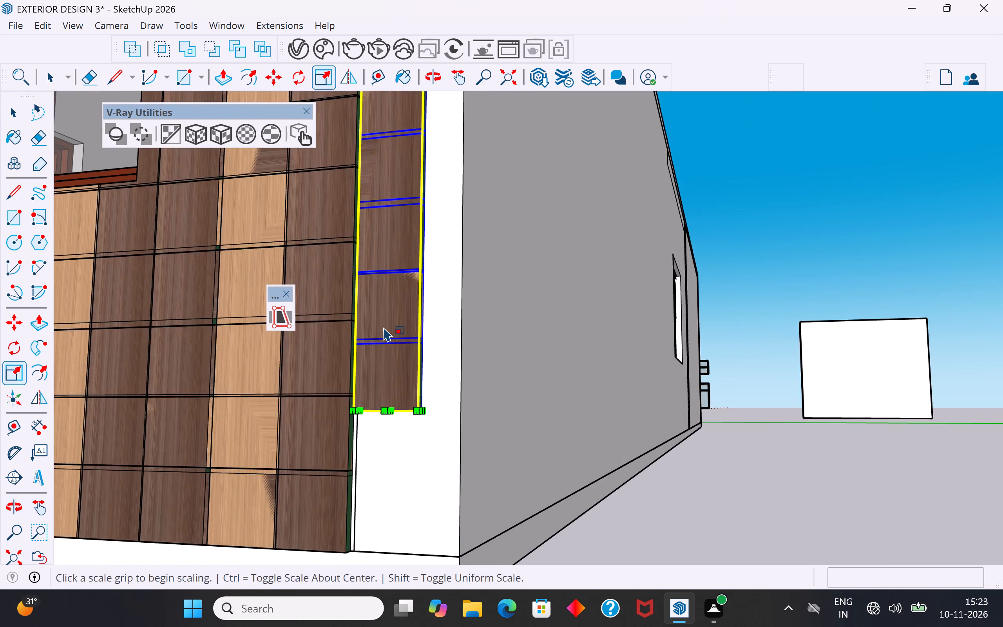
{"action": "scroll", "coordinate": [383, 327], "scroll_direction": "down", "scroll_amount": 5}
{"action": "scroll", "coordinate": [391, 412], "scroll_direction": "up", "scroll_amount": 8}
{"action": "scroll", "coordinate": [371, 369], "scroll_direction": "up", "scroll_amount": 6}
{"action": "middle_click_drag", "start_coordinate": [373, 344], "coordinate": [339, 303]}
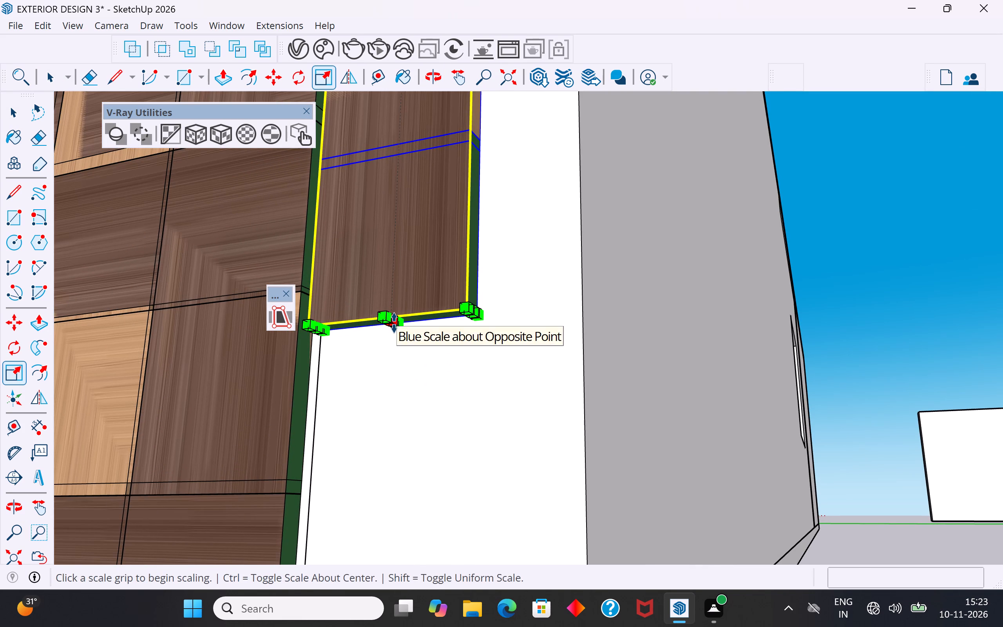
{"action": "left_click", "coordinate": [394, 323]}
{"action": "scroll", "coordinate": [394, 323], "scroll_direction": "down", "scroll_amount": 8}
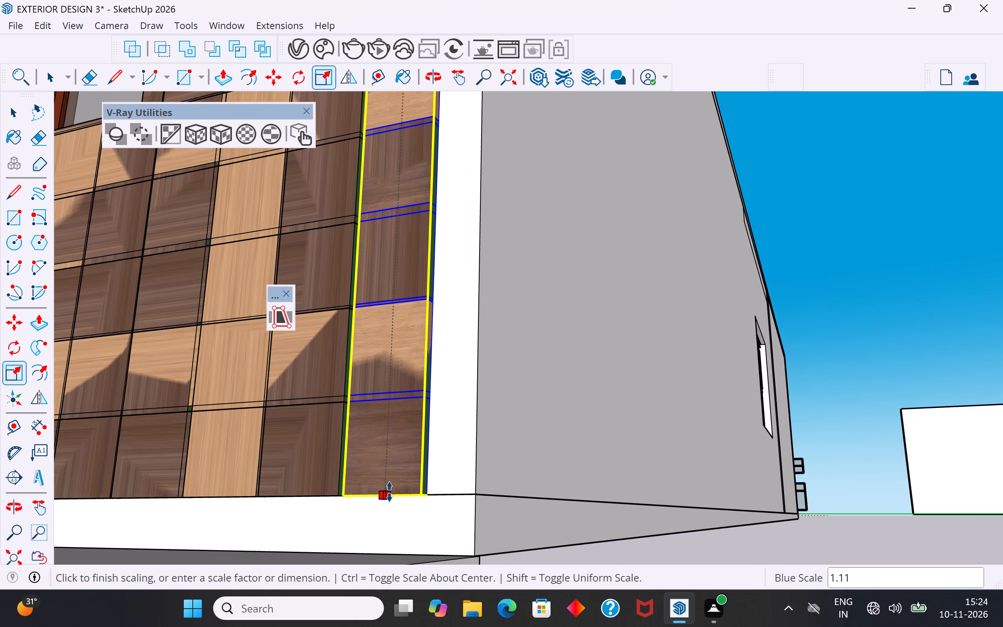
{"action": "left_click", "coordinate": [389, 492]}
{"action": "scroll", "coordinate": [579, 428], "scroll_direction": "down", "scroll_amount": 9}
{"action": "middle_click_drag", "start_coordinate": [581, 434], "coordinate": [695, 594]}
{"action": "scroll", "coordinate": [468, 304], "scroll_direction": "down", "scroll_amount": 8}
{"action": "left_click", "coordinate": [16, 111]}
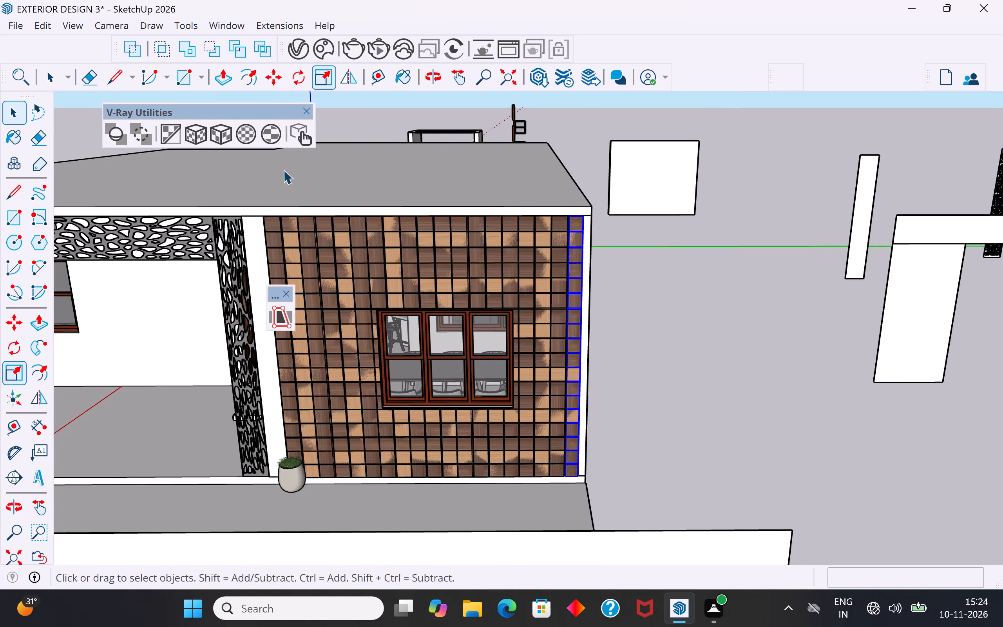
{"action": "left_click", "coordinate": [390, 116]}
Copy the column group about 11' 8 5/16" across the window wall to the cladding's opposite edge, next to the entrance.
{"action": "scroll", "coordinate": [671, 304], "scroll_direction": "down", "scroll_amount": 6}
{"action": "scroll", "coordinate": [636, 321], "scroll_direction": "up", "scroll_amount": 7}
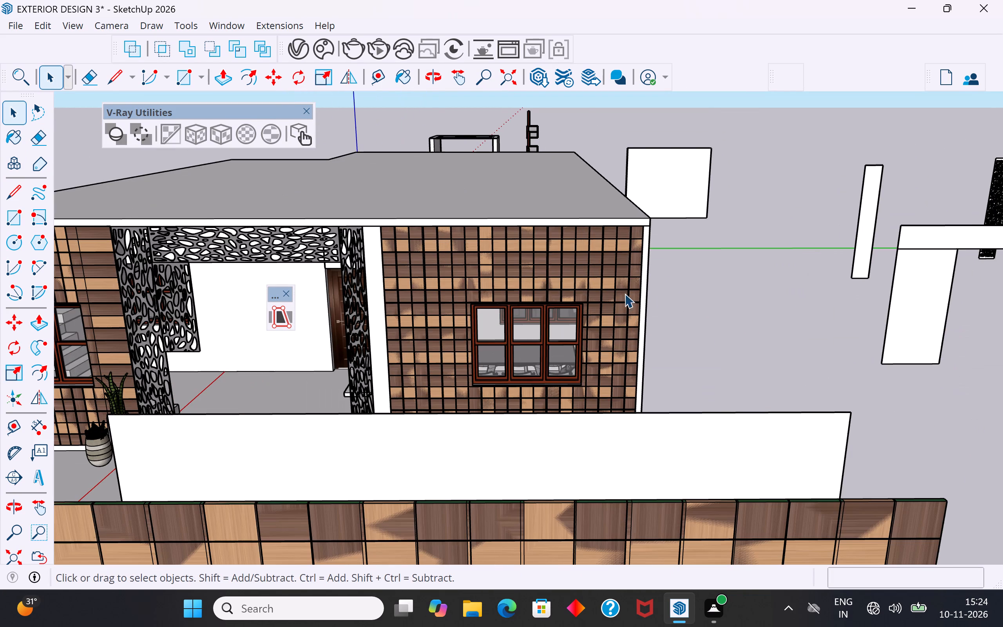
{"action": "left_click", "coordinate": [642, 275]}
{"action": "scroll", "coordinate": [742, 268], "scroll_direction": "down", "scroll_amount": 4}
{"action": "middle_click_drag", "start_coordinate": [722, 297], "coordinate": [722, 319]}
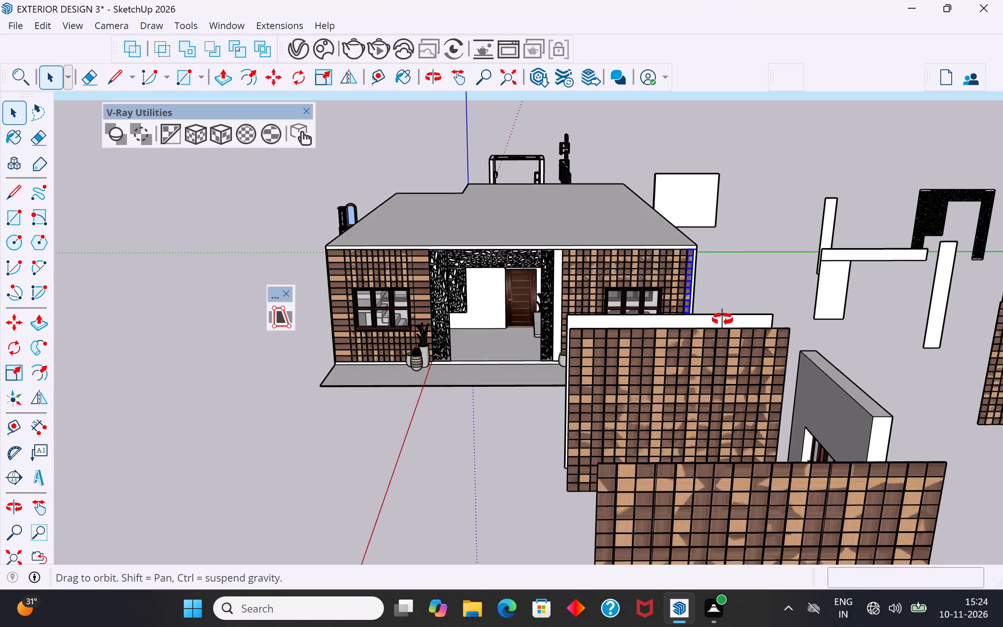
{"action": "middle_click_drag", "start_coordinate": [722, 319], "coordinate": [718, 367]}
{"action": "scroll", "coordinate": [677, 363], "scroll_direction": "up", "scroll_amount": 4}
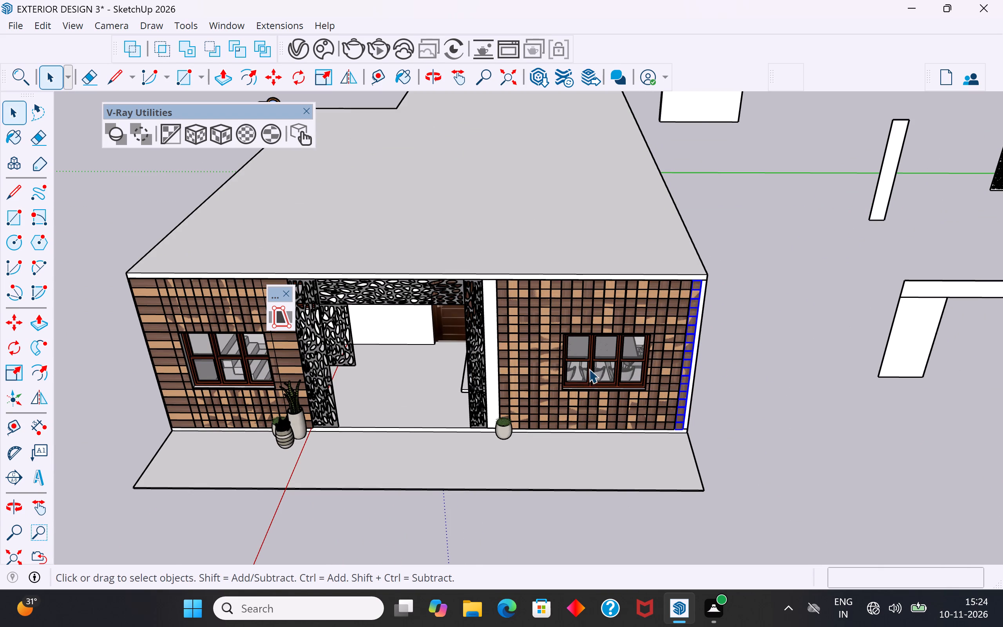
{"action": "scroll", "coordinate": [682, 331], "scroll_direction": "up", "scroll_amount": 4}
{"action": "middle_click_drag", "start_coordinate": [683, 329], "coordinate": [676, 307]}
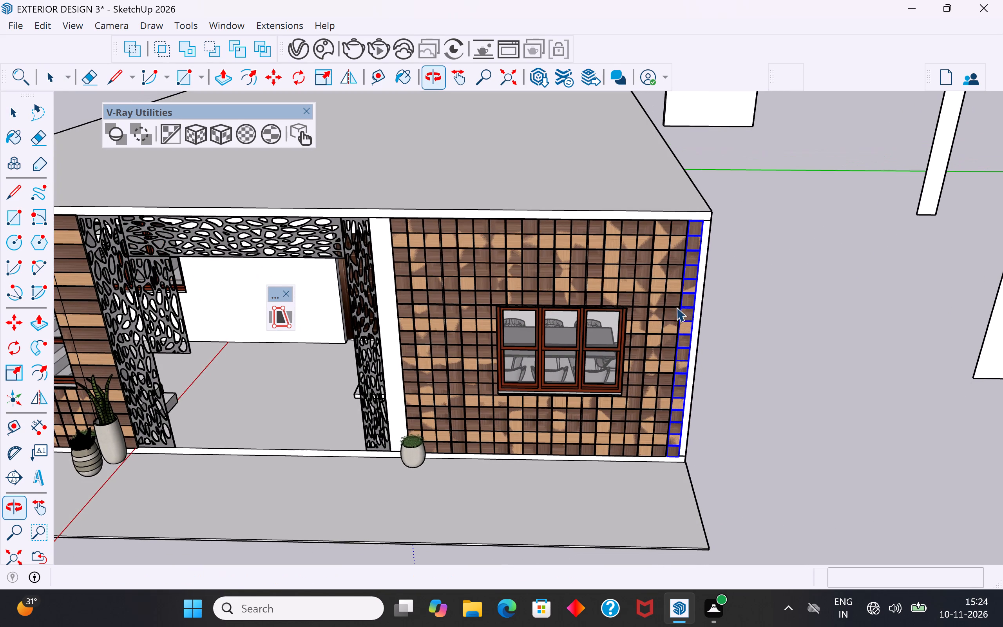
{"action": "key", "text": "m"}
{"action": "scroll", "coordinate": [696, 221], "scroll_direction": "up", "scroll_amount": 8}
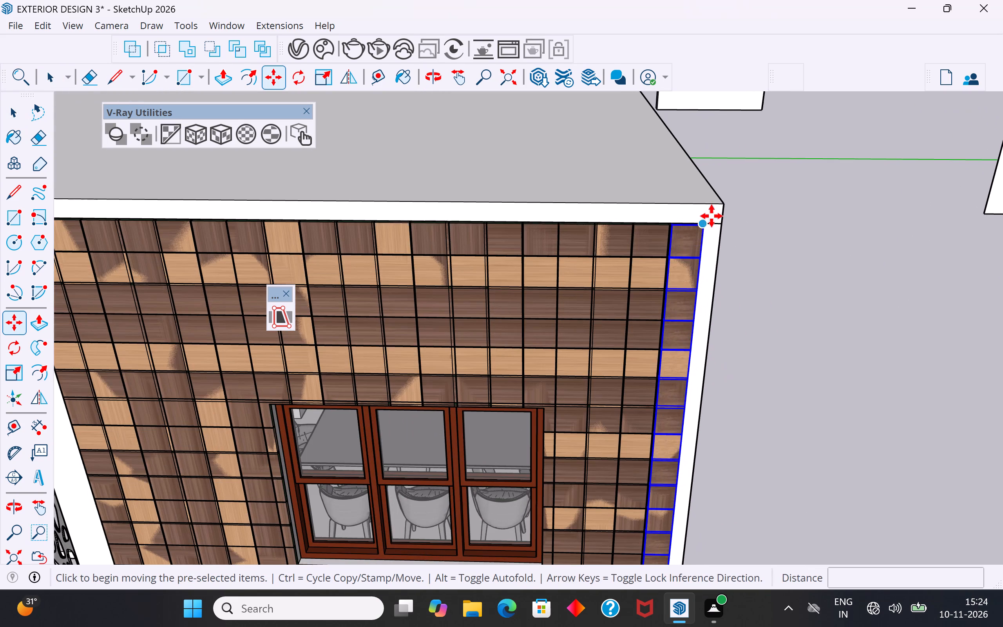
{"action": "left_click", "coordinate": [708, 218]}
{"action": "scroll", "coordinate": [714, 224], "scroll_direction": "down", "scroll_amount": 2}
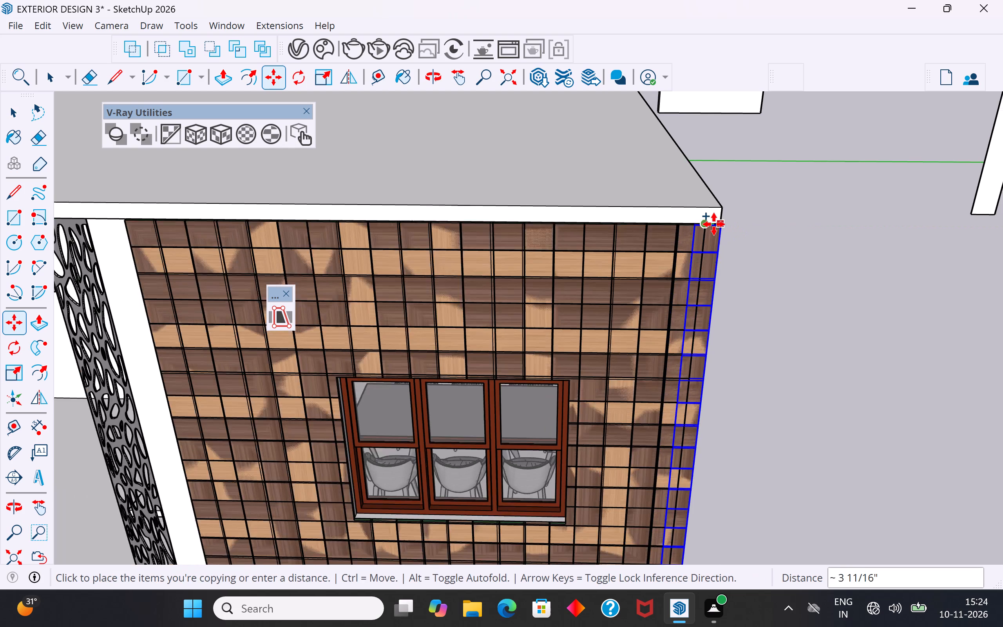
{"action": "scroll", "coordinate": [714, 224], "scroll_direction": "down", "scroll_amount": 5}
{"action": "scroll", "coordinate": [339, 234], "scroll_direction": "up", "scroll_amount": 5}
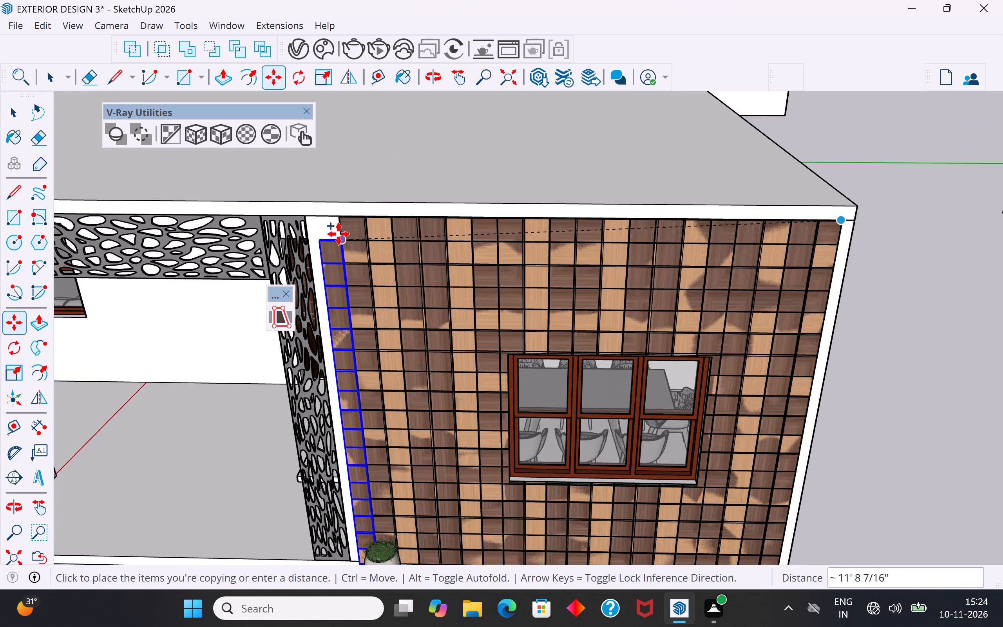
{"action": "scroll", "coordinate": [339, 234], "scroll_direction": "up", "scroll_amount": 11}
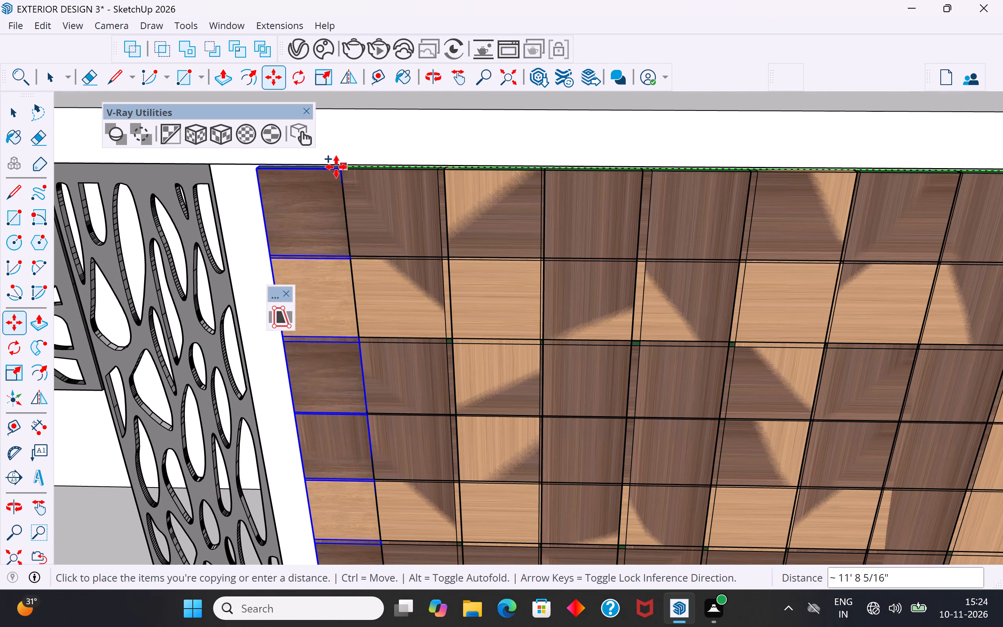
{"action": "left_click", "coordinate": [332, 168]}
Move the copied column group about 11/16" toward the adjoining cladding, leaving a narrow joint between them.
{"action": "scroll", "coordinate": [486, 293], "scroll_direction": "down", "scroll_amount": 8}
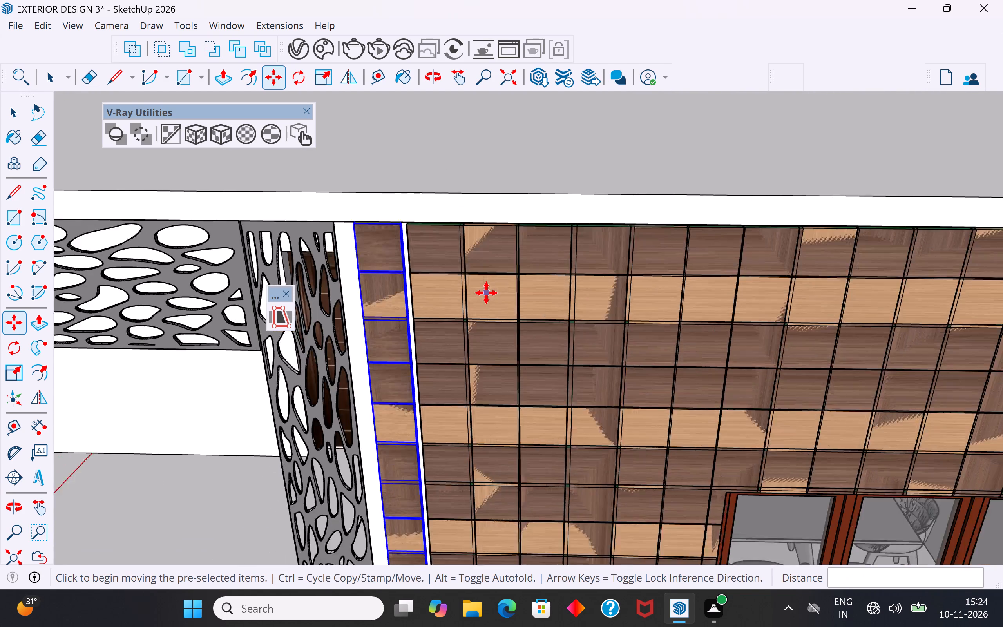
{"action": "scroll", "coordinate": [486, 293], "scroll_direction": "down", "scroll_amount": 1}
{"action": "middle_click_drag", "start_coordinate": [486, 293], "coordinate": [556, 312]}
{"action": "scroll", "coordinate": [469, 245], "scroll_direction": "up", "scroll_amount": 8}
{"action": "middle_click_drag", "start_coordinate": [498, 283], "coordinate": [466, 312]}
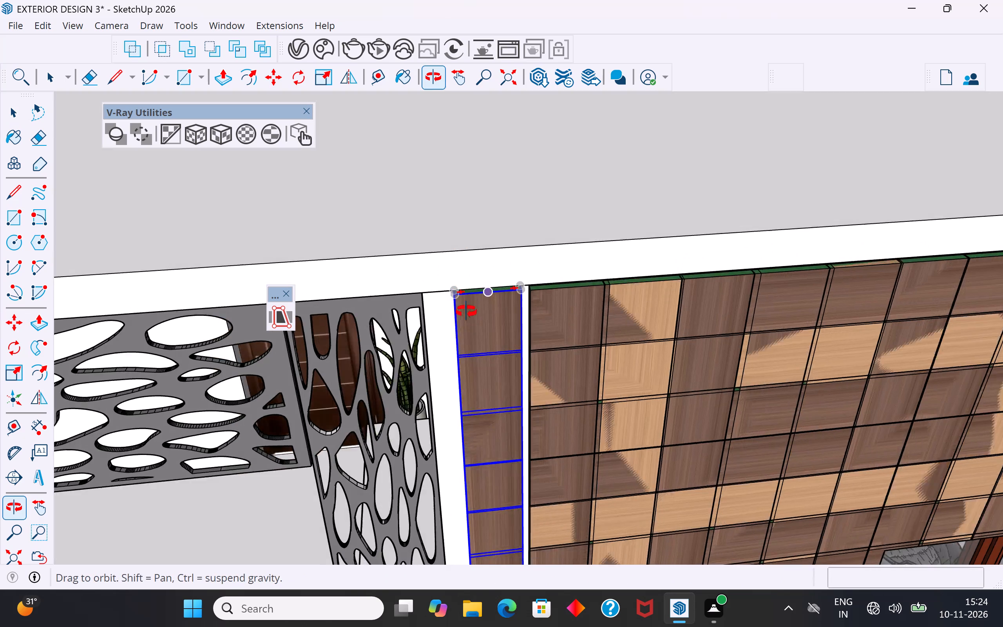
{"action": "middle_click_drag", "start_coordinate": [466, 312], "coordinate": [443, 361]}
{"action": "scroll", "coordinate": [504, 288], "scroll_direction": "up", "scroll_amount": 12}
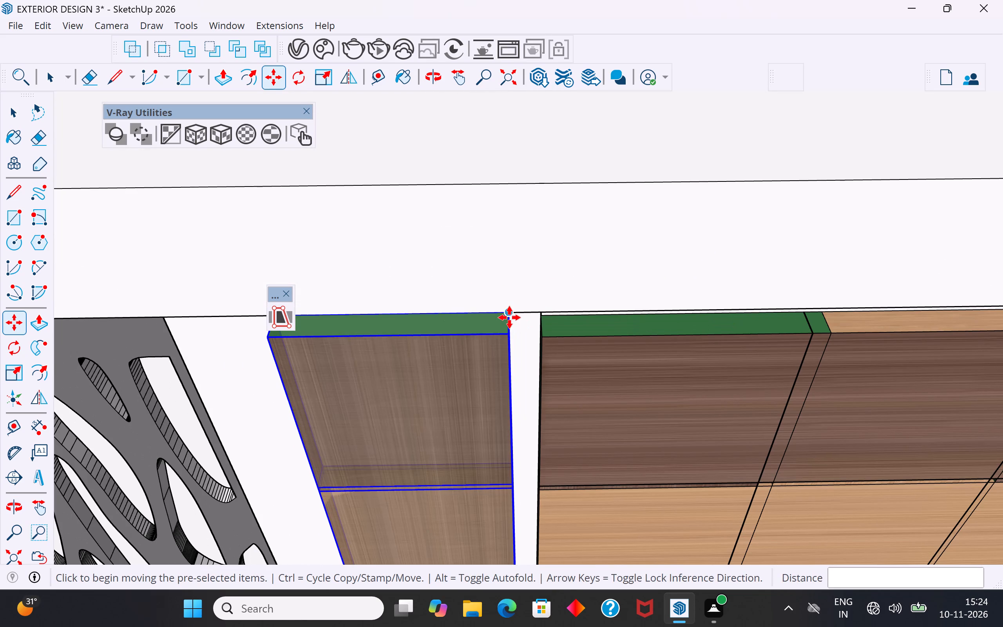
{"action": "left_click", "coordinate": [509, 317]}
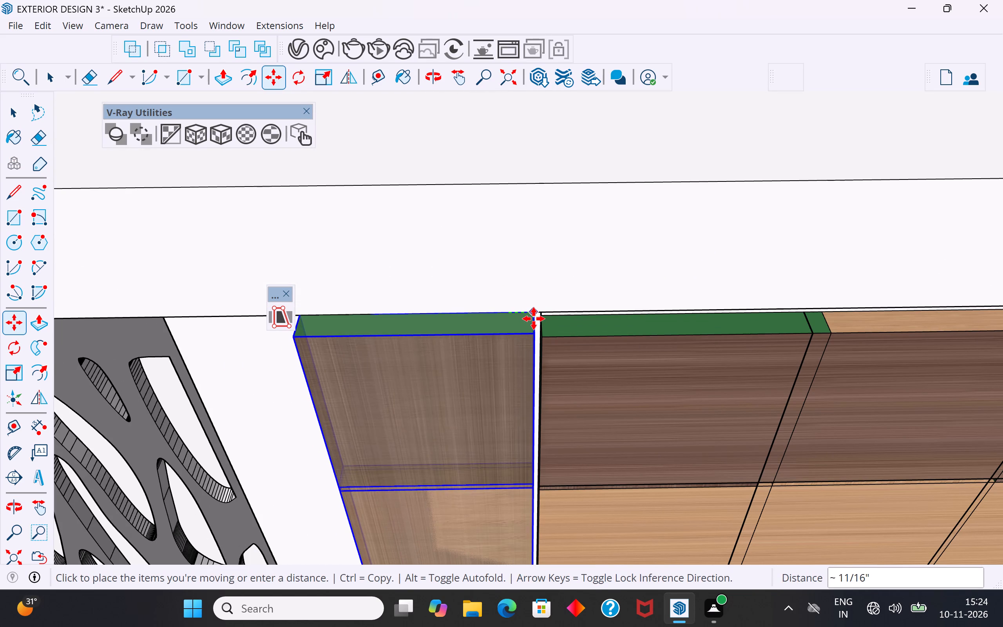
{"action": "left_click", "coordinate": [534, 319]}
Copy the entrance-side column group about 6 5/16" outward, placing it against the perforated screen.
{"action": "key", "text": "m"}
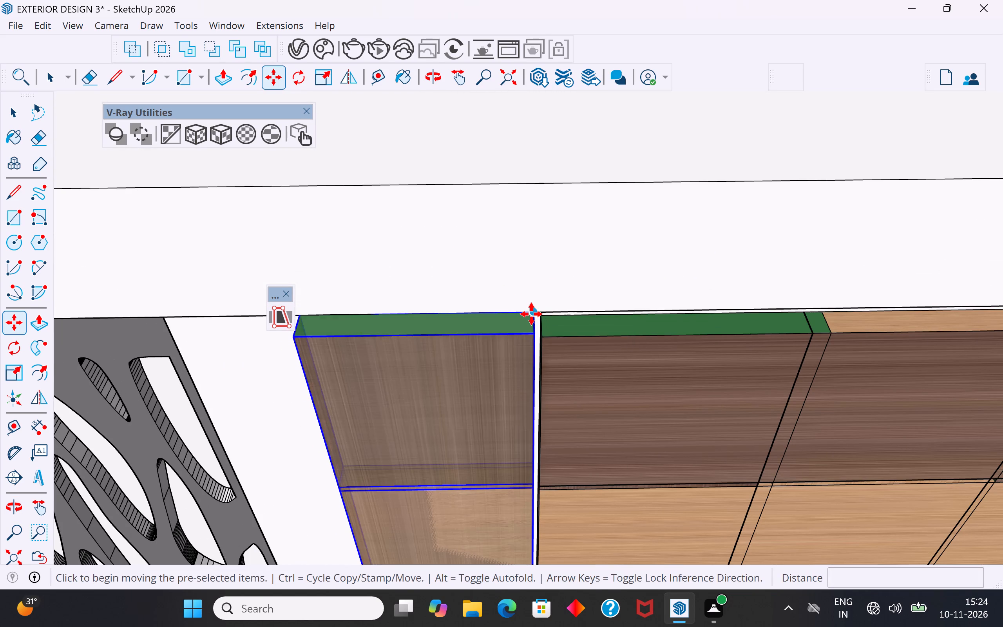
{"action": "left_click", "coordinate": [531, 314], "text": "ctrl"}
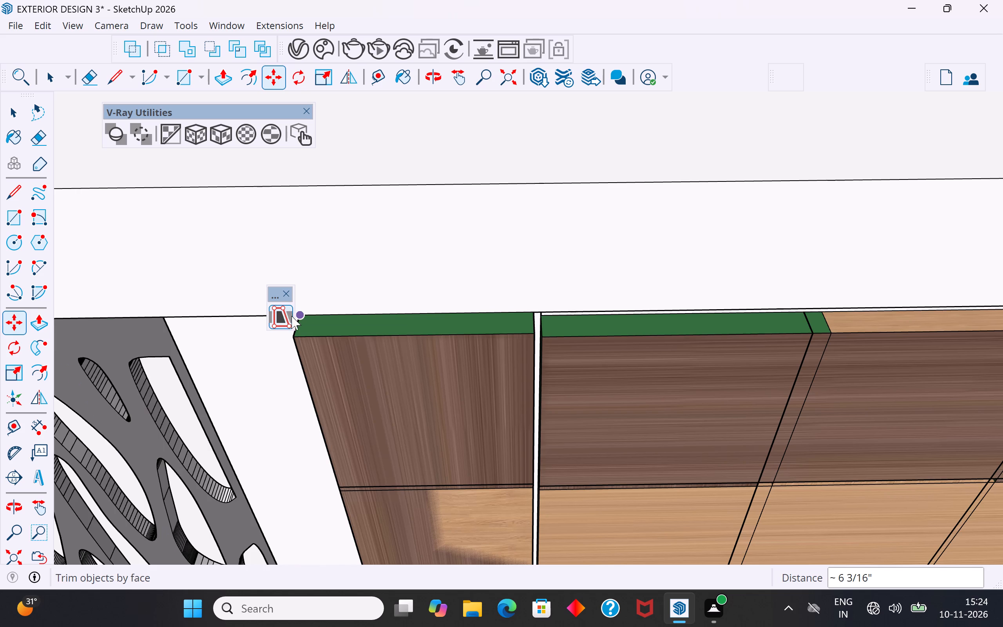
{"action": "scroll", "coordinate": [318, 326], "scroll_direction": "down", "scroll_amount": 4}
{"action": "middle_click_drag", "start_coordinate": [392, 335], "coordinate": [700, 287]}
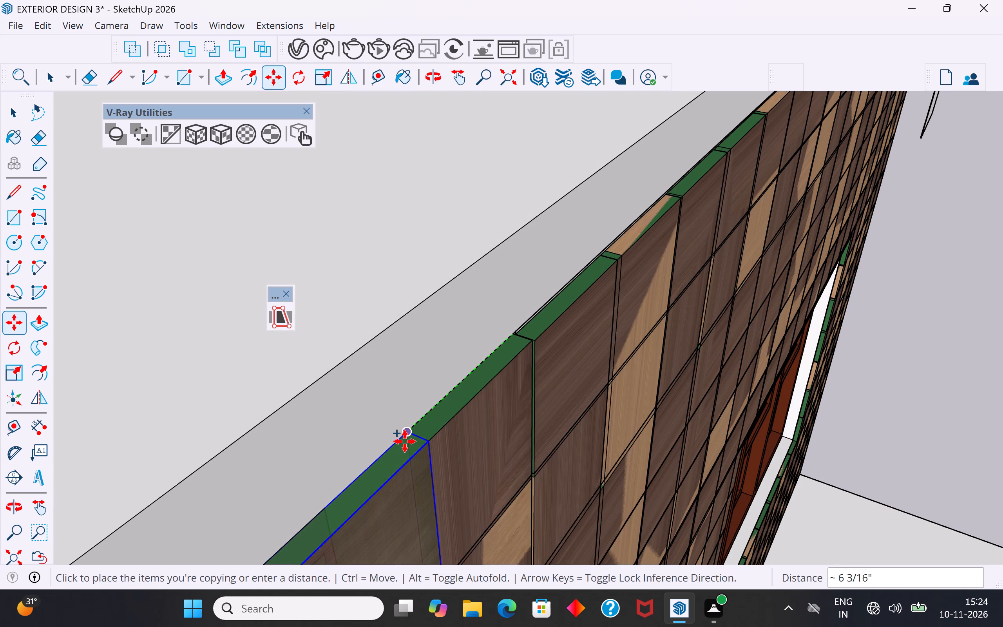
{"action": "scroll", "coordinate": [402, 442], "scroll_direction": "up", "scroll_amount": 17}
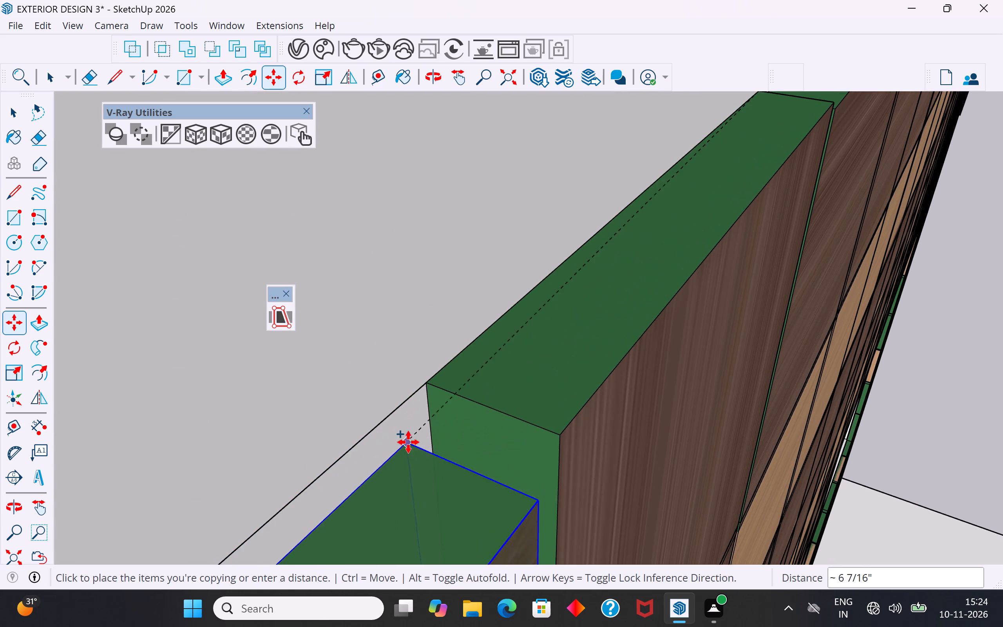
{"action": "left_click", "coordinate": [414, 394]}
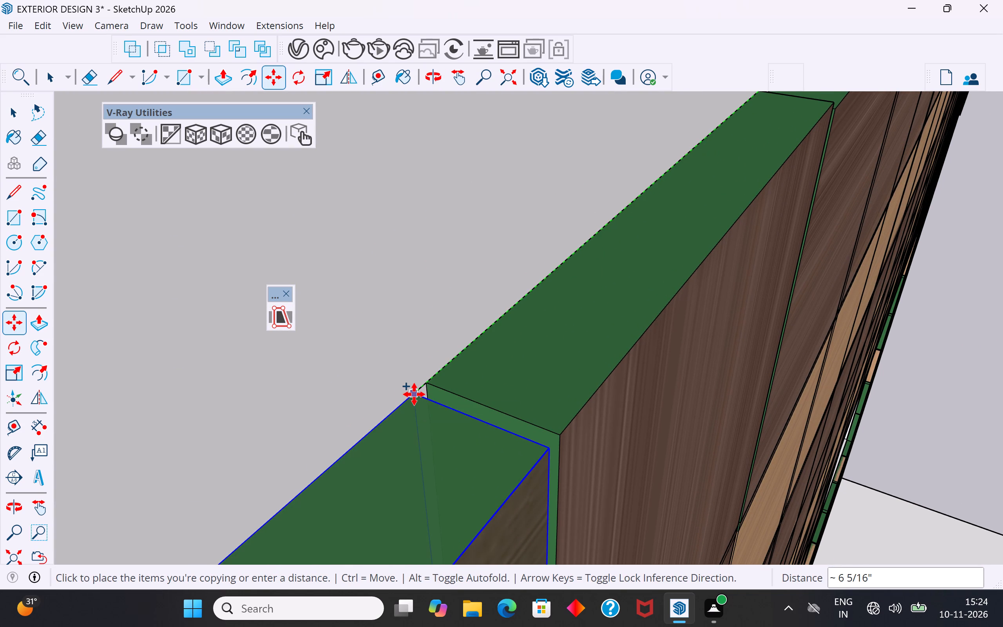
{"action": "scroll", "coordinate": [572, 307], "scroll_direction": "down", "scroll_amount": 20}
{"action": "scroll", "coordinate": [572, 307], "scroll_direction": "down", "scroll_amount": 13}
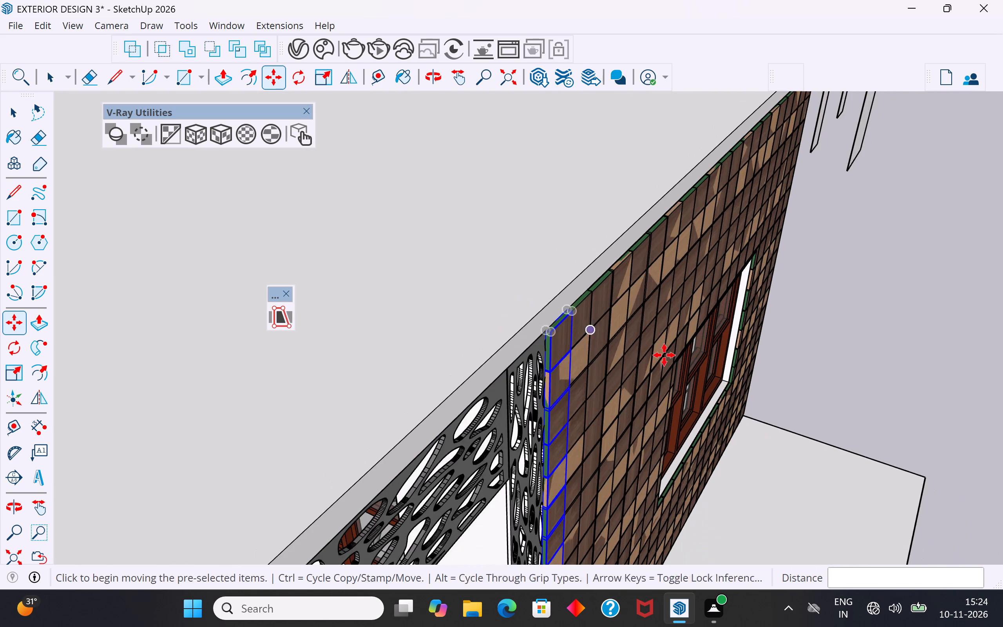
{"action": "middle_click_drag", "start_coordinate": [666, 356], "coordinate": [282, 292]}
{"action": "scroll", "coordinate": [675, 314], "scroll_direction": "down", "scroll_amount": 5}
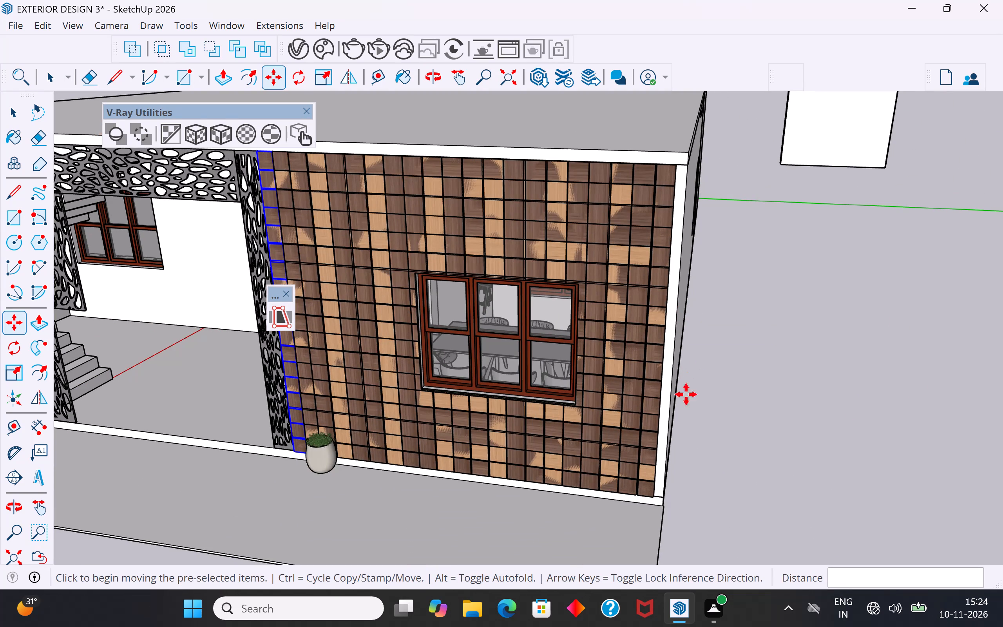
{"action": "left_click", "coordinate": [16, 112]}
{"action": "left_click", "coordinate": [296, 500]}
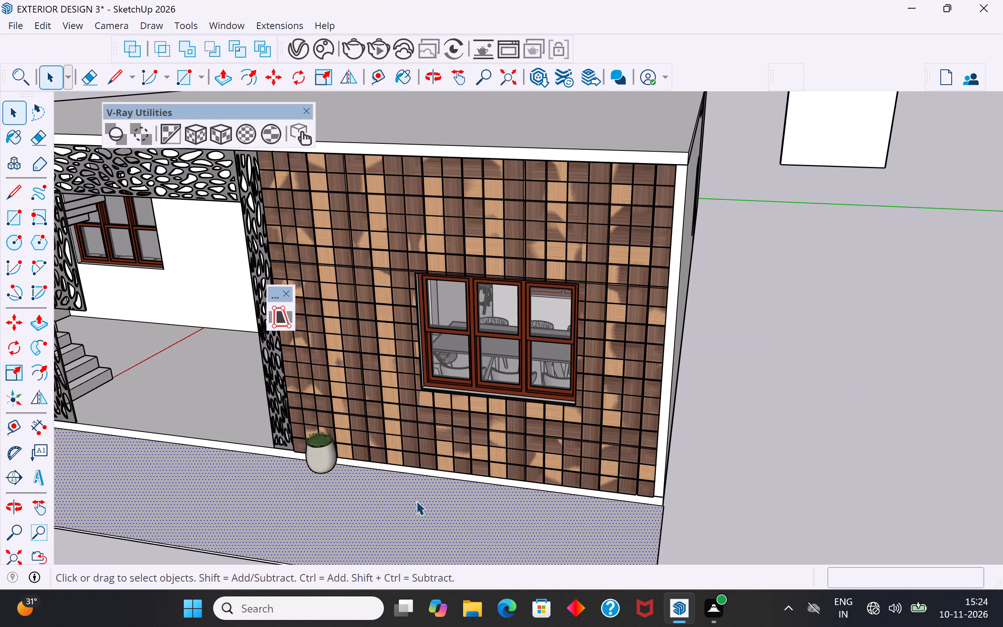
Copy the screen-side column group about 12' 9" across the window wall to the cladding's far edge at the house's outer corner.
{"action": "middle_click_drag", "start_coordinate": [416, 501], "coordinate": [467, 470]}
{"action": "scroll", "coordinate": [501, 303], "scroll_direction": "down", "scroll_amount": 20}
{"action": "scroll", "coordinate": [501, 303], "scroll_direction": "down", "scroll_amount": 4}
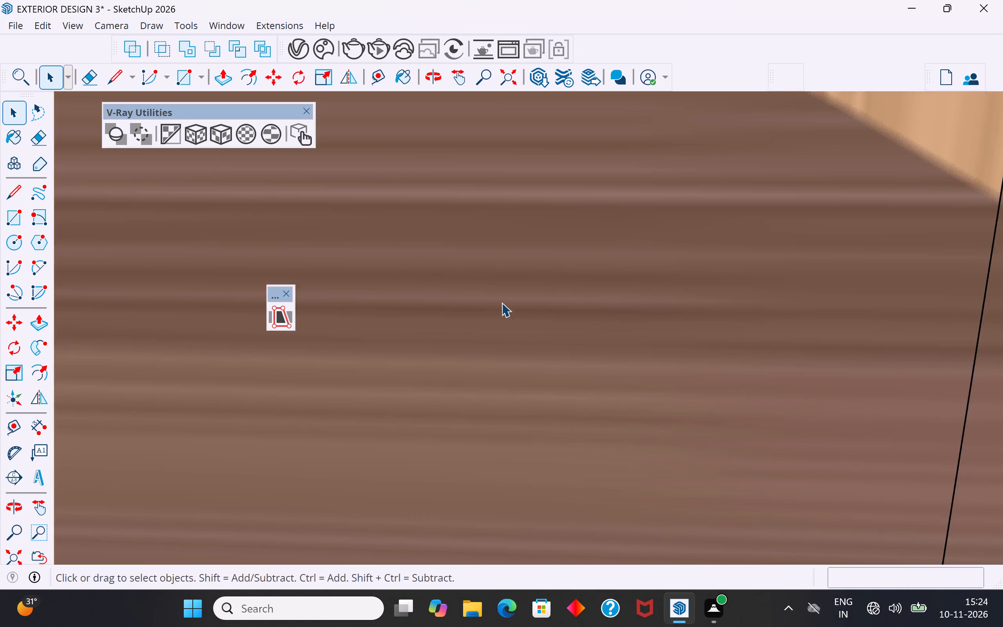
{"action": "scroll", "coordinate": [501, 303], "scroll_direction": "down", "scroll_amount": 20}
{"action": "scroll", "coordinate": [501, 303], "scroll_direction": "down", "scroll_amount": 8}
{"action": "middle_click_drag", "start_coordinate": [578, 161], "coordinate": [595, 229]}
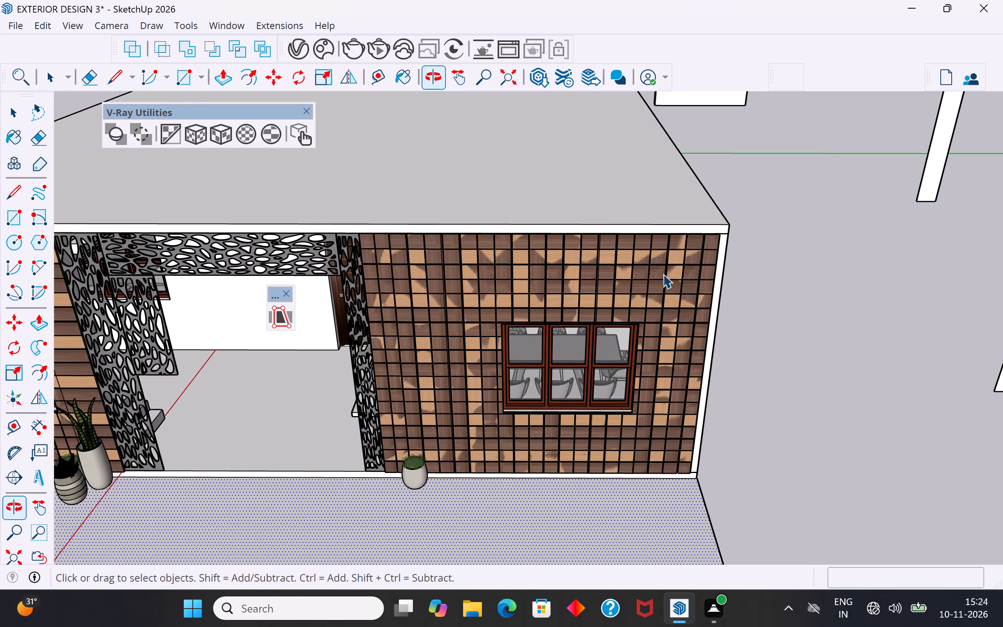
{"action": "left_click", "coordinate": [766, 339]}
{"action": "scroll", "coordinate": [372, 377], "scroll_direction": "up", "scroll_amount": 2}
{"action": "left_click", "coordinate": [377, 381]}
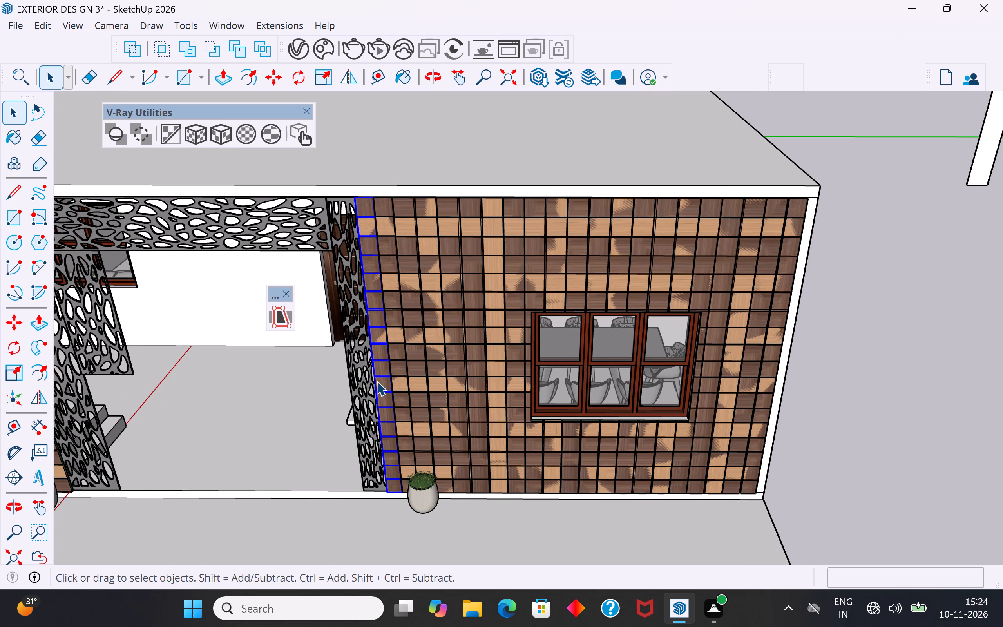
{"action": "key", "text": "m"}
{"action": "left_click", "coordinate": [352, 202], "text": "ctrl"}
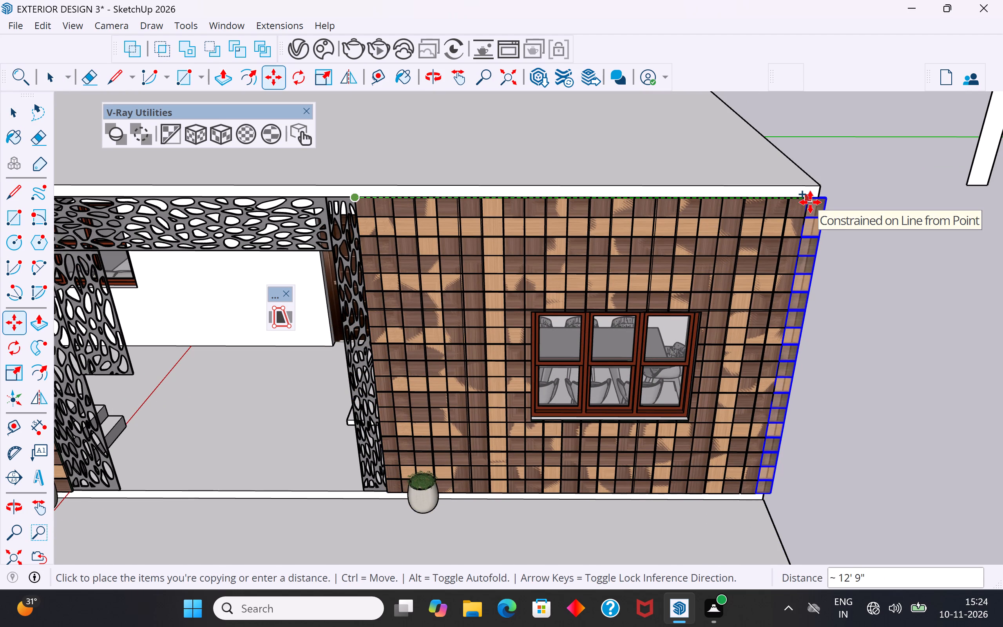
{"action": "left_click", "coordinate": [810, 202]}
{"action": "middle_click_drag", "start_coordinate": [856, 358], "coordinate": [725, 332]}
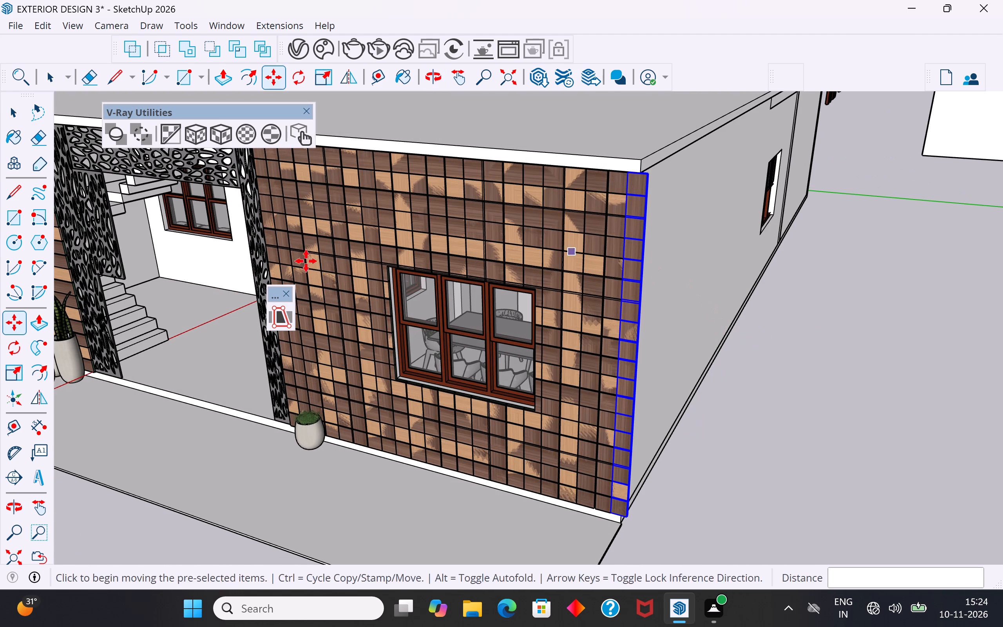
{"action": "left_click", "coordinate": [11, 114]}
{"action": "left_click", "coordinate": [786, 344]}
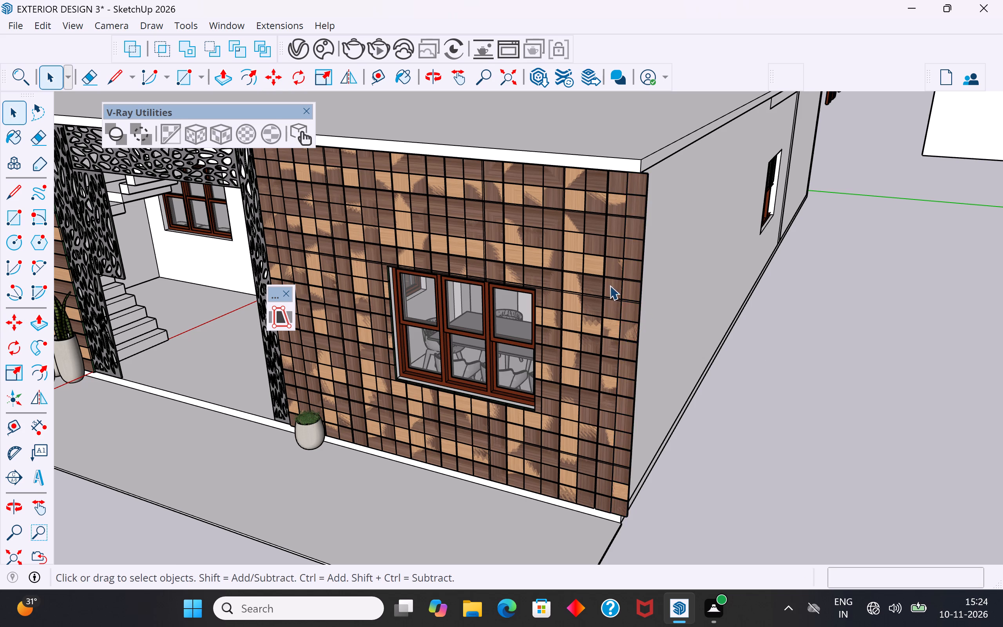
Scale the outer-corner column group along the green axis by about 0.60, narrowing it to fit the wall's corner.
{"action": "scroll", "coordinate": [624, 265], "scroll_direction": "up", "scroll_amount": 3}
{"action": "left_click", "coordinate": [636, 268]}
{"action": "key", "text": "s"}
{"action": "scroll", "coordinate": [656, 290], "scroll_direction": "up", "scroll_amount": 4}
{"action": "scroll", "coordinate": [631, 446], "scroll_direction": "up", "scroll_amount": 9}
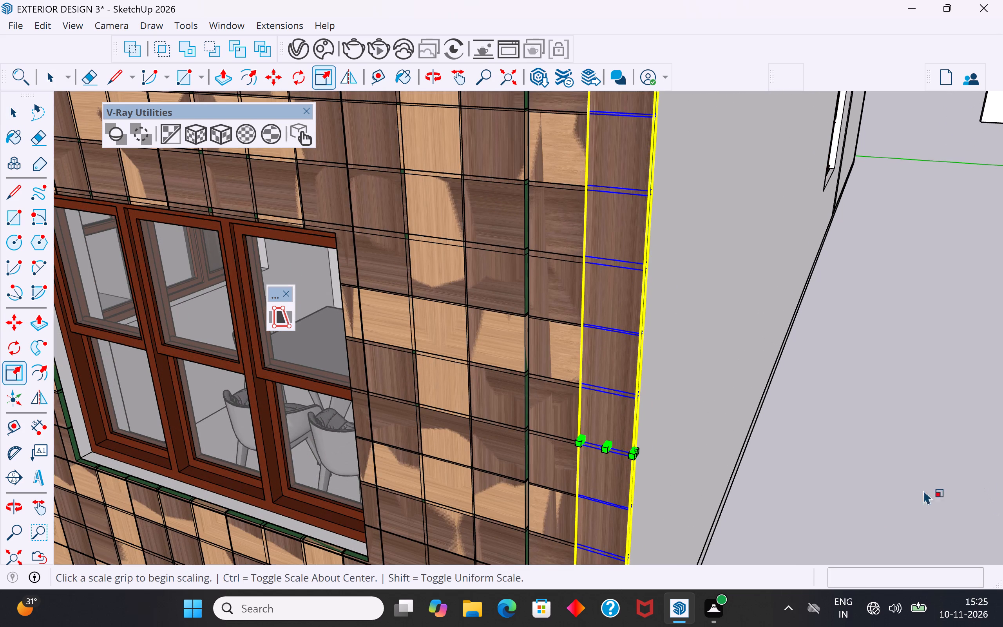
{"action": "scroll", "coordinate": [728, 428], "scroll_direction": "up", "scroll_amount": 5}
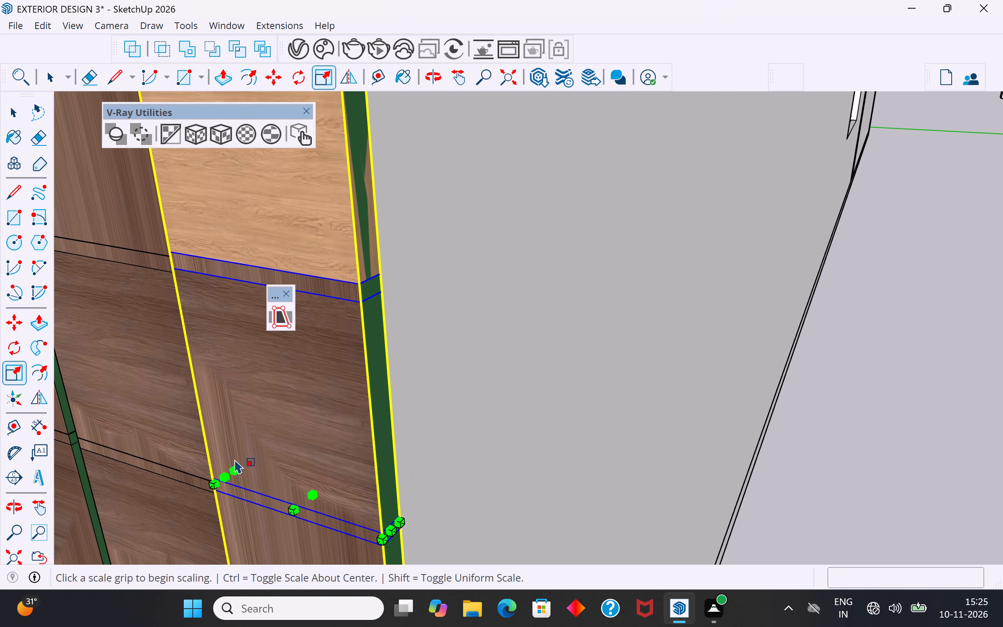
{"action": "left_click", "coordinate": [393, 531]}
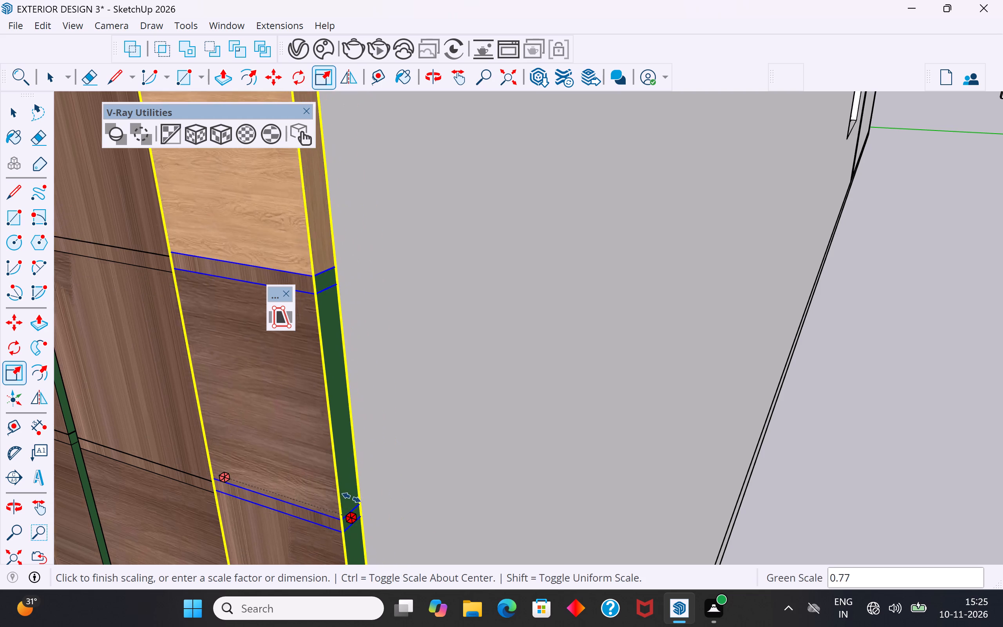
{"action": "left_click", "coordinate": [327, 447]}
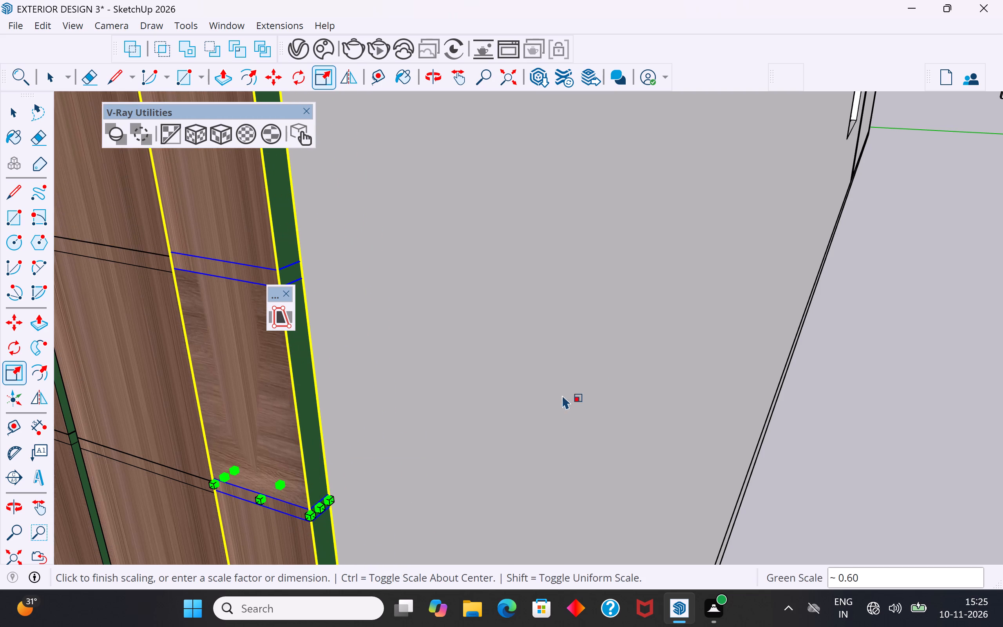
{"action": "scroll", "coordinate": [599, 361], "scroll_direction": "down", "scroll_amount": 20}
{"action": "scroll", "coordinate": [599, 361], "scroll_direction": "down", "scroll_amount": 8}
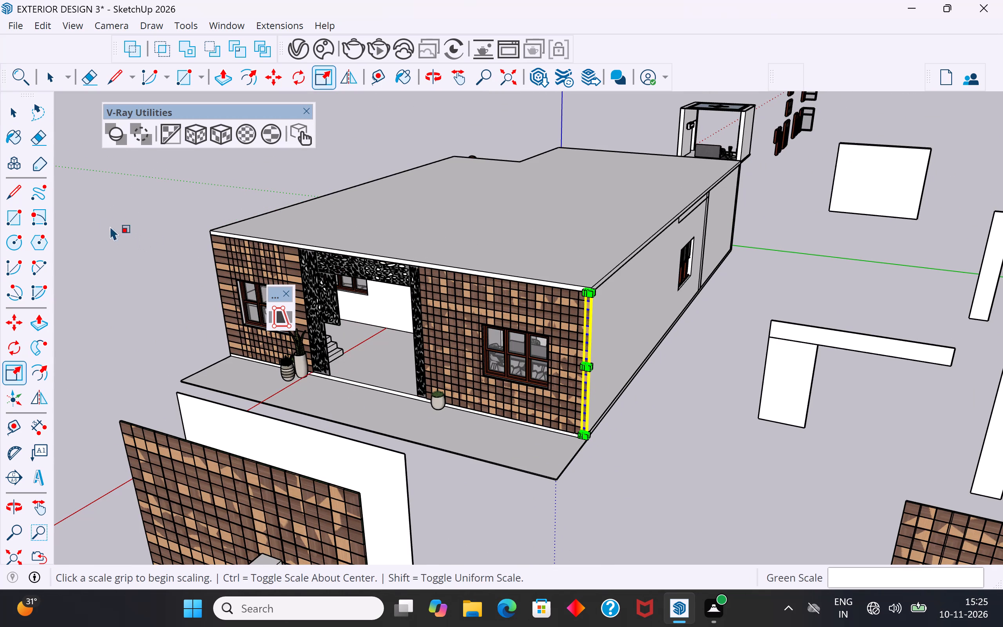
{"action": "left_click", "coordinate": [18, 108]}
{"action": "left_click", "coordinate": [155, 270]}
Move the window-cut cladding panel on the wall across the entrance about 20' along the green axis, clear of the house.
{"action": "middle_click_drag", "start_coordinate": [339, 410], "coordinate": [477, 384]}
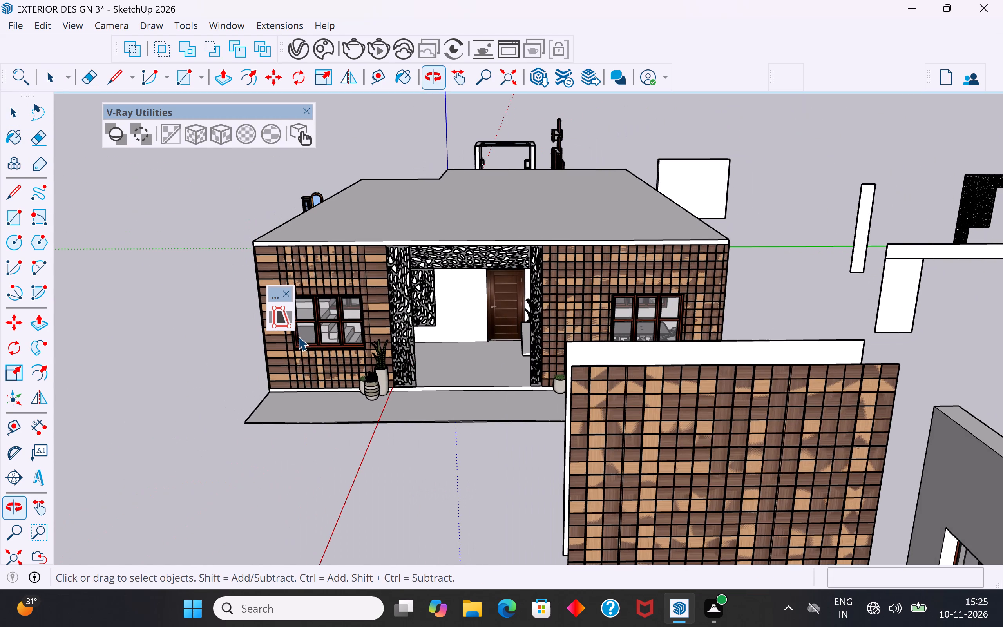
{"action": "left_click", "coordinate": [281, 362]}
{"action": "middle_click_drag", "start_coordinate": [425, 410], "coordinate": [541, 392]}
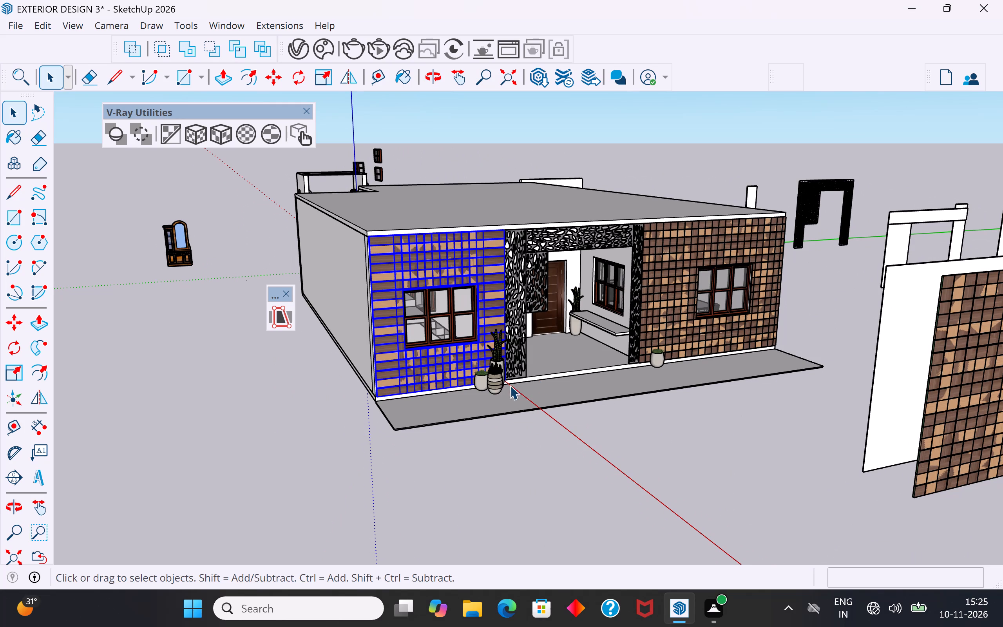
{"action": "scroll", "coordinate": [491, 373], "scroll_direction": "up", "scroll_amount": 6}
{"action": "middle_click_drag", "start_coordinate": [483, 341], "coordinate": [496, 399]}
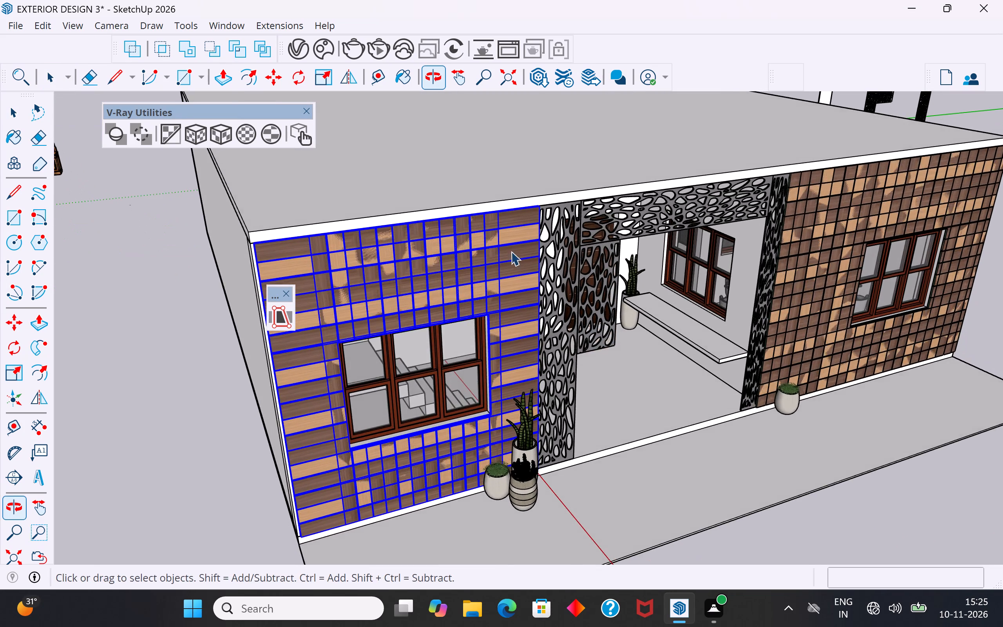
{"action": "scroll", "coordinate": [512, 246], "scroll_direction": "down", "scroll_amount": 3}
{"action": "middle_click_drag", "start_coordinate": [495, 330], "coordinate": [499, 364]}
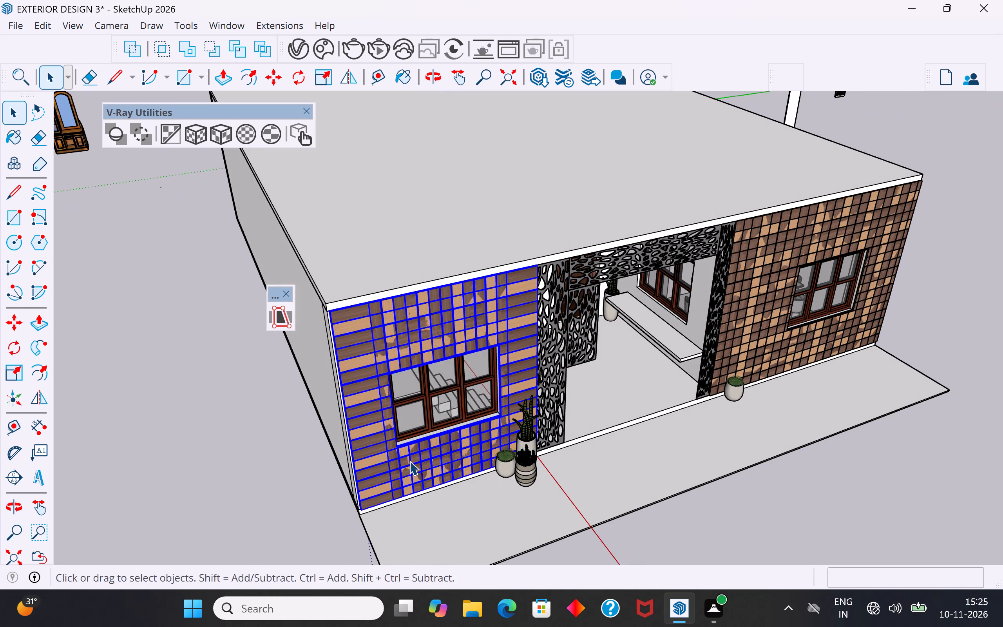
{"action": "key", "text": "m"}
{"action": "left_click", "coordinate": [360, 517]}
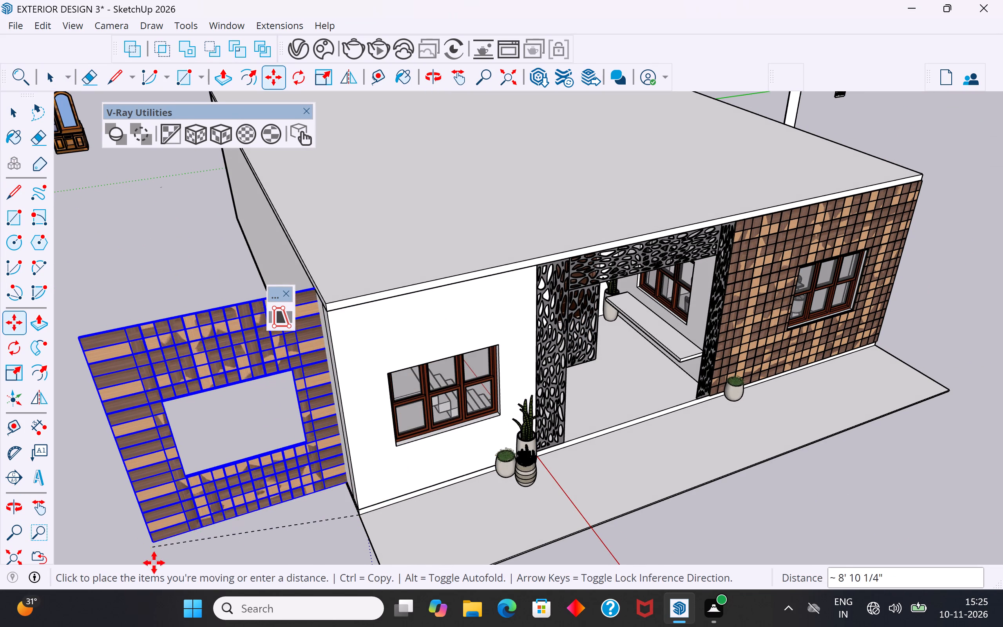
{"action": "scroll", "coordinate": [285, 500], "scroll_direction": "down", "scroll_amount": 9}
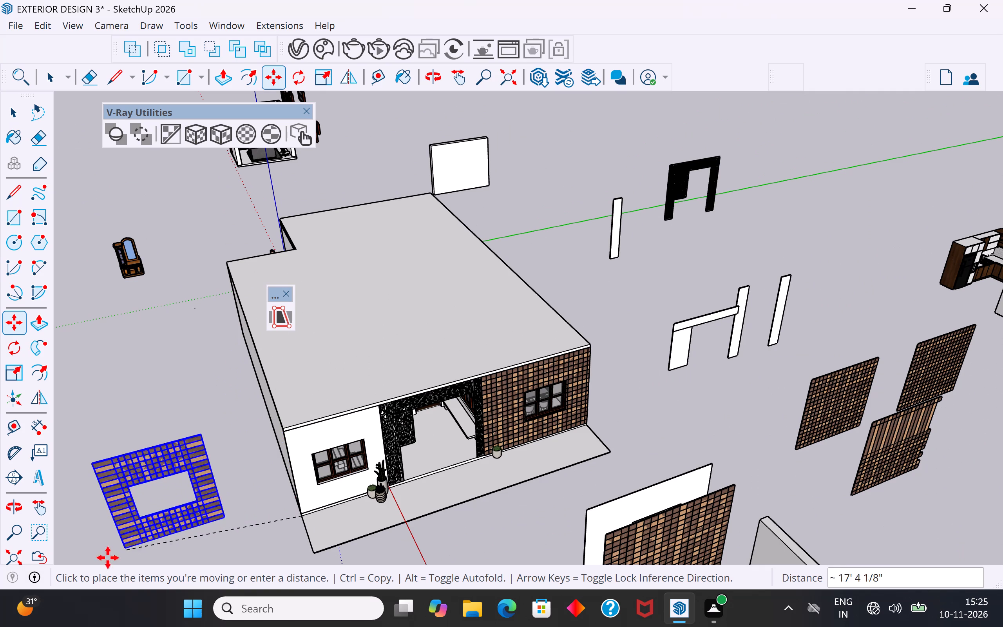
{"action": "scroll", "coordinate": [440, 358], "scroll_direction": "down", "scroll_amount": 9}
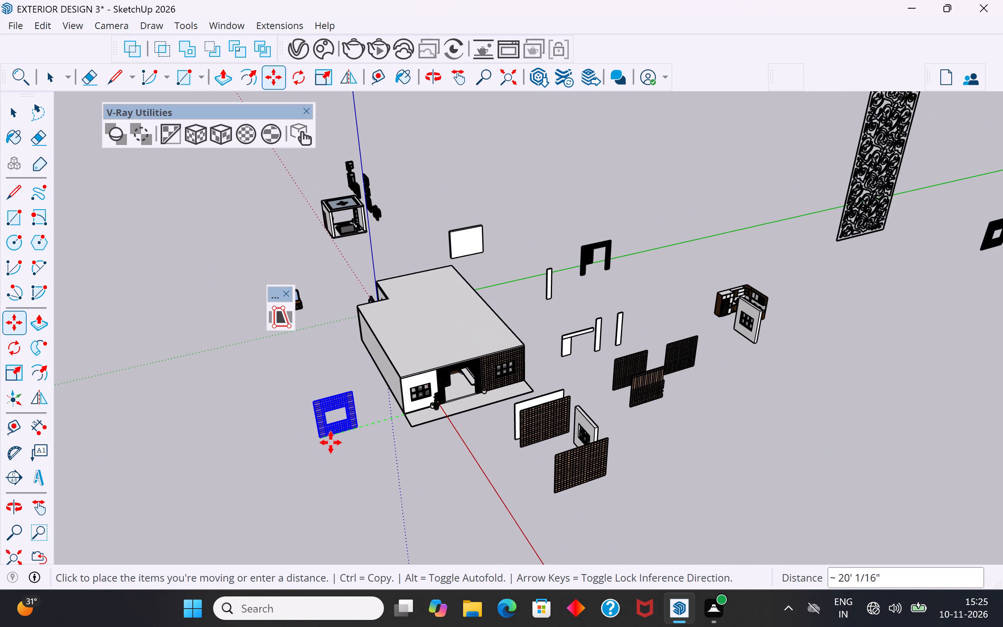
{"action": "left_click", "coordinate": [331, 442]}
{"action": "left_click", "coordinate": [9, 118]}
{"action": "left_click", "coordinate": [195, 473]}
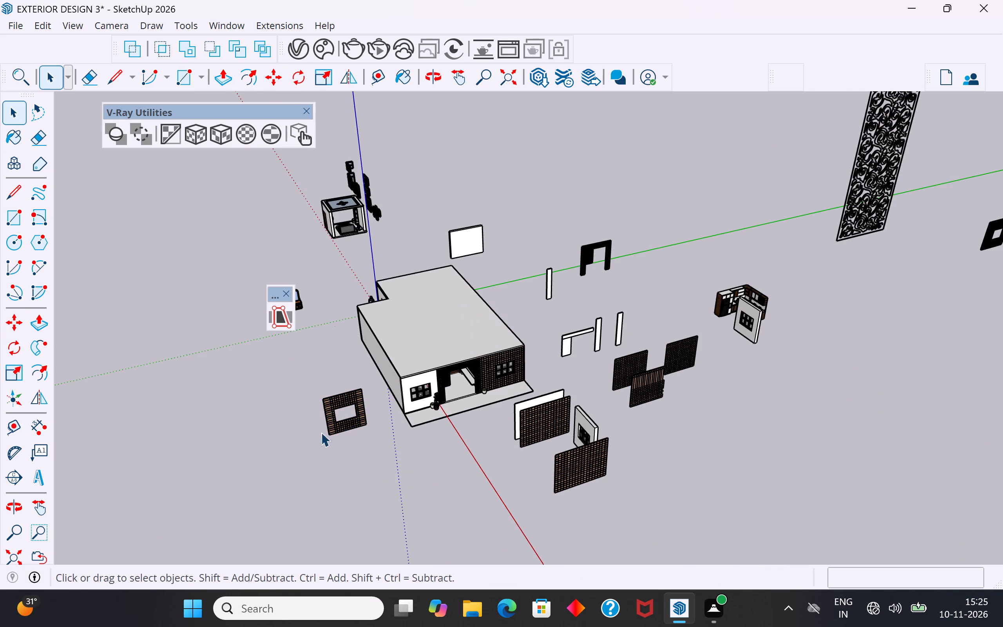
Explode the moved window-cut cladding panel's outer group.
{"action": "scroll", "coordinate": [348, 414], "scroll_direction": "up", "scroll_amount": 11}
{"action": "middle_click_drag", "start_coordinate": [355, 424], "coordinate": [348, 397]}
{"action": "scroll", "coordinate": [375, 358], "scroll_direction": "up", "scroll_amount": 4}
{"action": "middle_click_drag", "start_coordinate": [397, 347], "coordinate": [454, 332]}
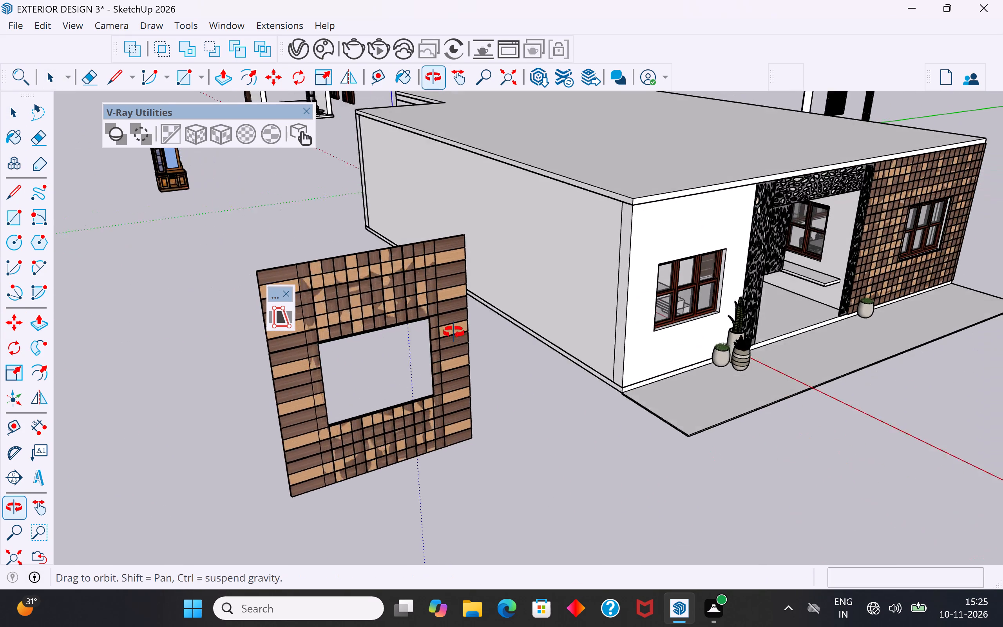
{"action": "middle_click_drag", "start_coordinate": [454, 332], "coordinate": [478, 344]}
{"action": "left_click", "coordinate": [402, 385]}
{"action": "right_click", "coordinate": [402, 385]}
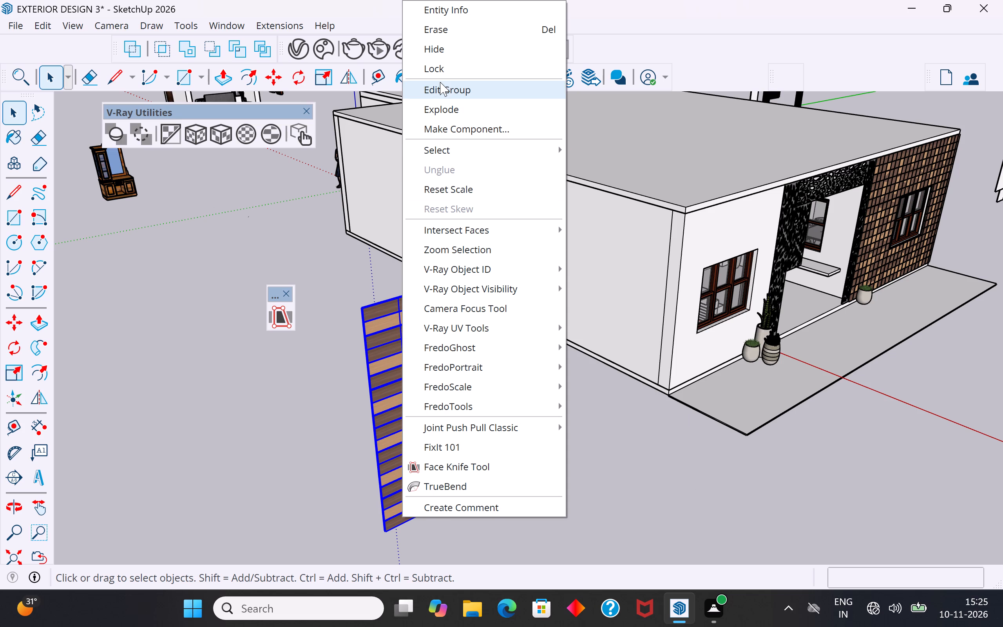
{"action": "left_click", "coordinate": [465, 107]}
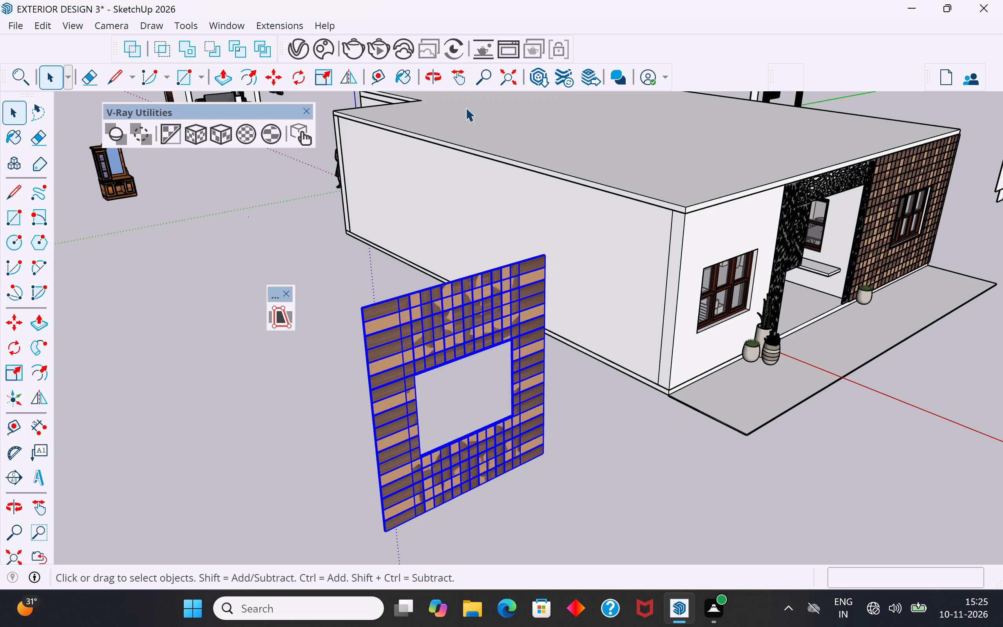
Explode the panel's group of horizontal strips into individual strips.
{"action": "left_click", "coordinate": [561, 436]}
{"action": "scroll", "coordinate": [561, 436], "scroll_direction": "up", "scroll_amount": 3}
{"action": "left_click", "coordinate": [523, 363]}
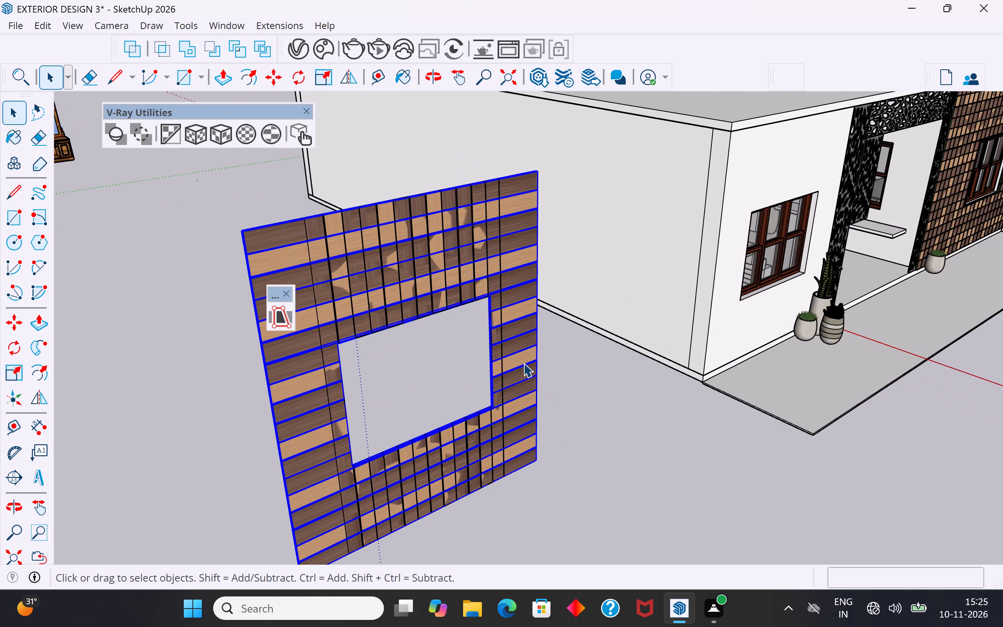
{"action": "scroll", "coordinate": [523, 363], "scroll_direction": "up", "scroll_amount": 3}
{"action": "right_click", "coordinate": [523, 363]}
{"action": "left_click", "coordinate": [576, 108]}
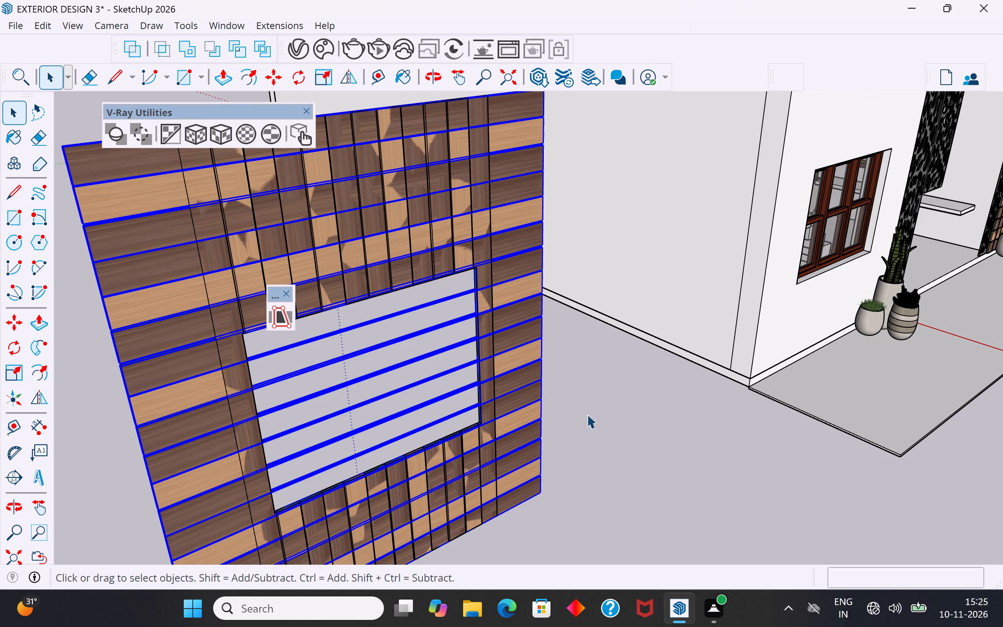
{"action": "left_click", "coordinate": [595, 421]}
Scale the top horizontal strip's length by about 0.83, pulling its house-side end back to the outermost vertical strip's edge.
{"action": "left_click", "coordinate": [485, 274]}
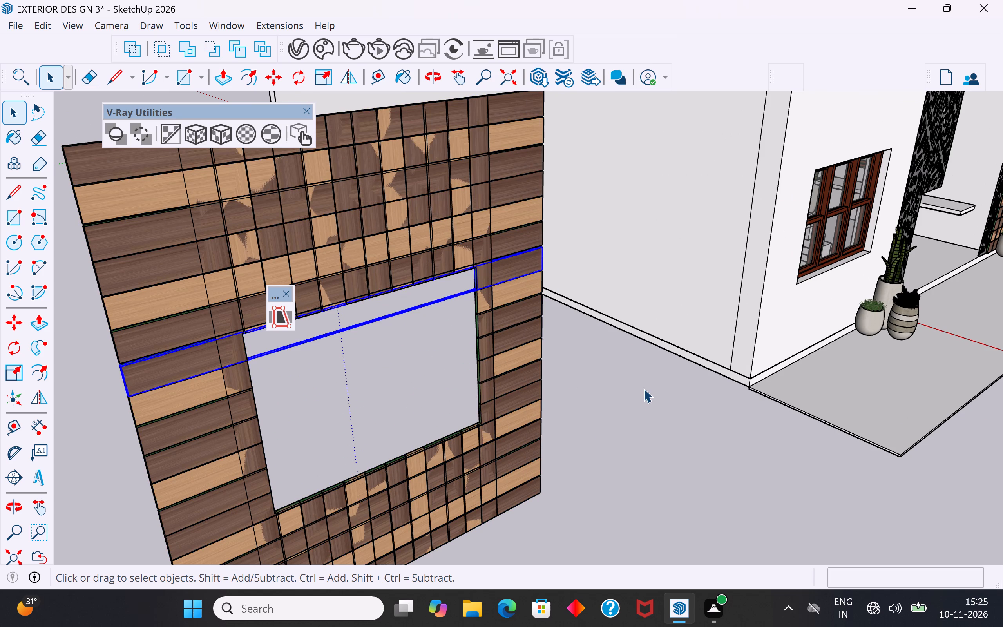
{"action": "scroll", "coordinate": [643, 395], "scroll_direction": "down", "scroll_amount": 4}
{"action": "middle_click_drag", "start_coordinate": [643, 395], "coordinate": [557, 413]}
{"action": "scroll", "coordinate": [532, 232], "scroll_direction": "up", "scroll_amount": 4}
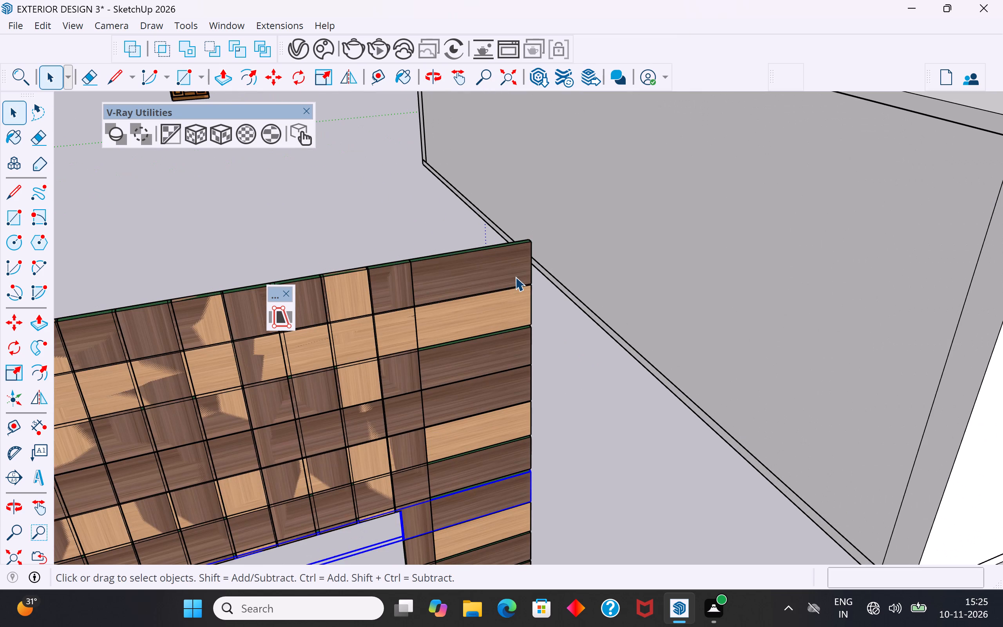
{"action": "left_click", "coordinate": [515, 277]}
{"action": "key", "text": "s"}
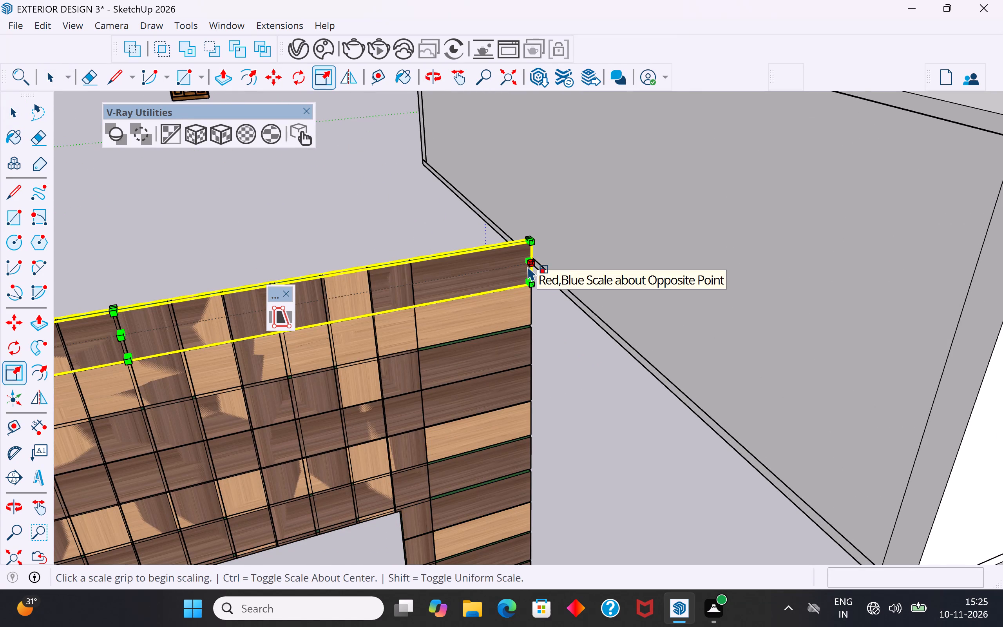
{"action": "middle_click_drag", "start_coordinate": [531, 272], "coordinate": [520, 313]}
{"action": "scroll", "coordinate": [595, 228], "scroll_direction": "down", "scroll_amount": 5}
{"action": "middle_click_drag", "start_coordinate": [578, 281], "coordinate": [483, 315]}
{"action": "scroll", "coordinate": [447, 292], "scroll_direction": "up", "scroll_amount": 6}
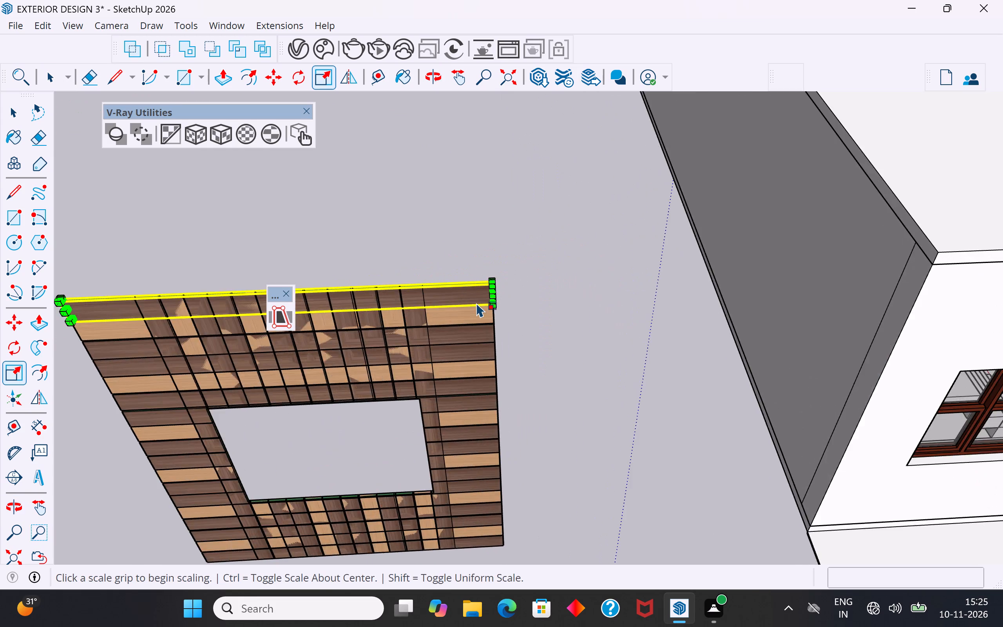
{"action": "scroll", "coordinate": [476, 303], "scroll_direction": "up", "scroll_amount": 7}
{"action": "scroll", "coordinate": [512, 275], "scroll_direction": "up", "scroll_amount": 5}
{"action": "scroll", "coordinate": [515, 275], "scroll_direction": "down", "scroll_amount": 4}
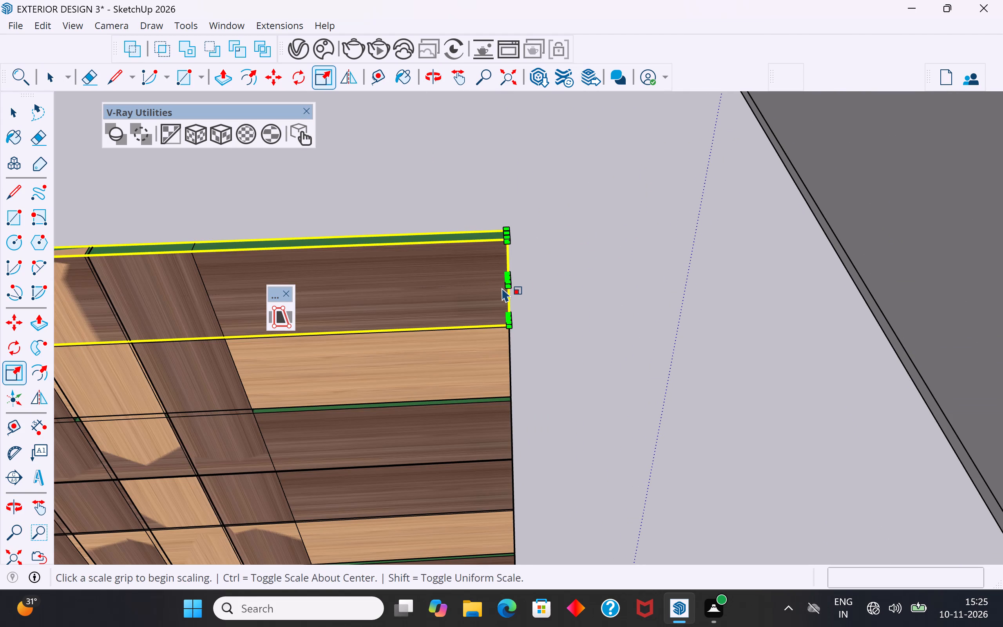
{"action": "middle_click_drag", "start_coordinate": [514, 284], "coordinate": [444, 292]}
{"action": "scroll", "coordinate": [416, 282], "scroll_direction": "up", "scroll_amount": 3}
{"action": "scroll", "coordinate": [484, 295], "scroll_direction": "down", "scroll_amount": 2}
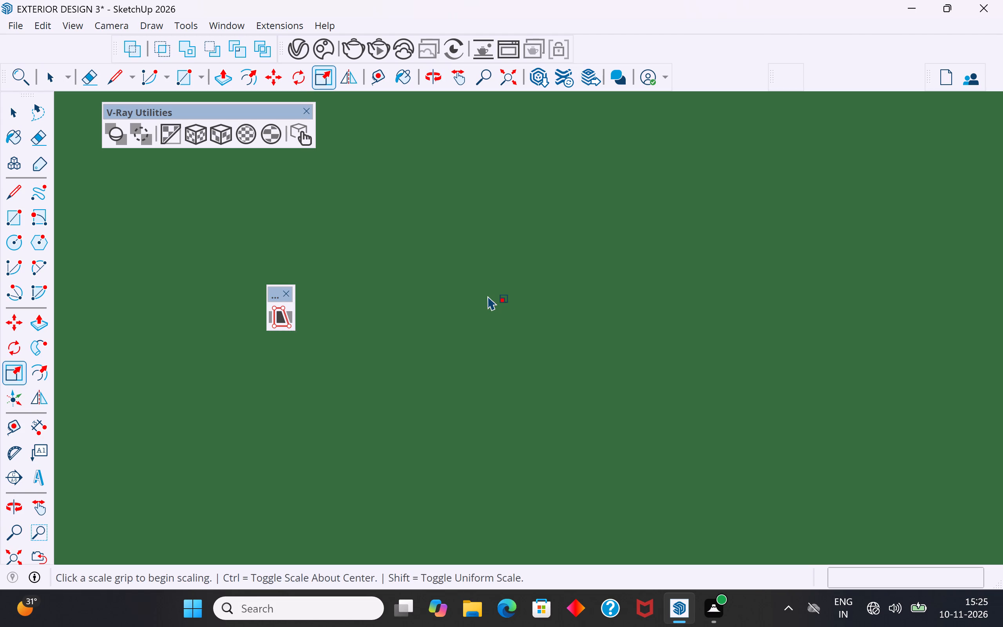
{"action": "scroll", "coordinate": [487, 296], "scroll_direction": "down", "scroll_amount": 20}
{"action": "scroll", "coordinate": [487, 296], "scroll_direction": "down", "scroll_amount": 13}
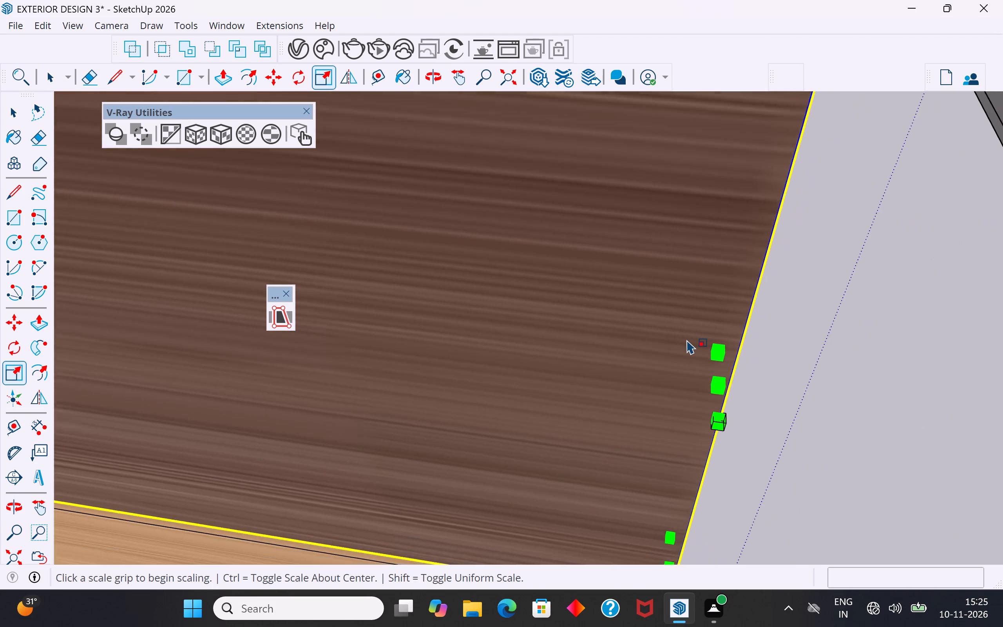
{"action": "scroll", "coordinate": [686, 340], "scroll_direction": "down", "scroll_amount": 8}
{"action": "left_click", "coordinate": [700, 360]}
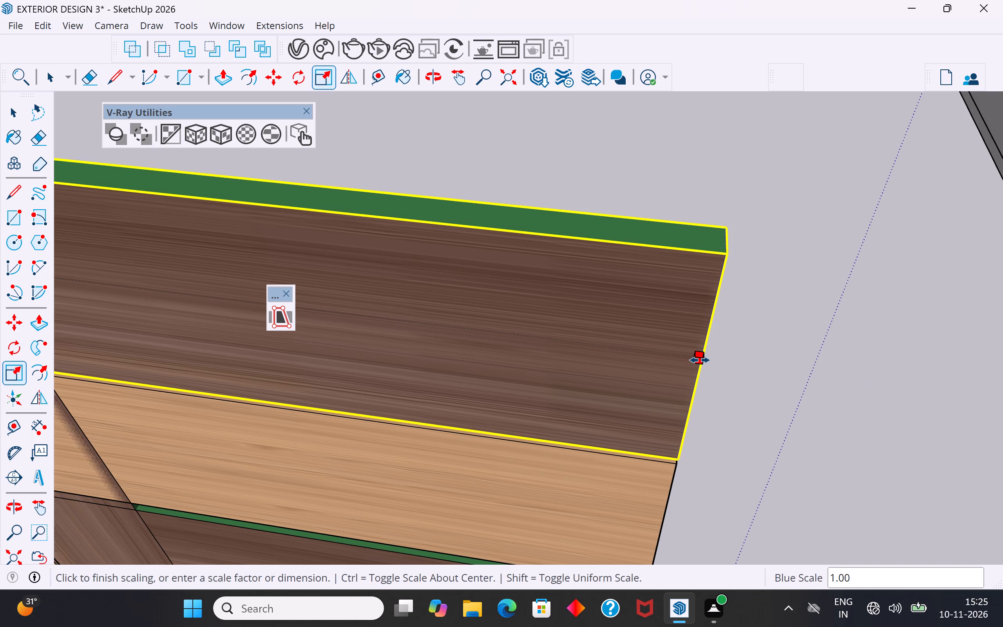
{"action": "scroll", "coordinate": [700, 360], "scroll_direction": "down", "scroll_amount": 5}
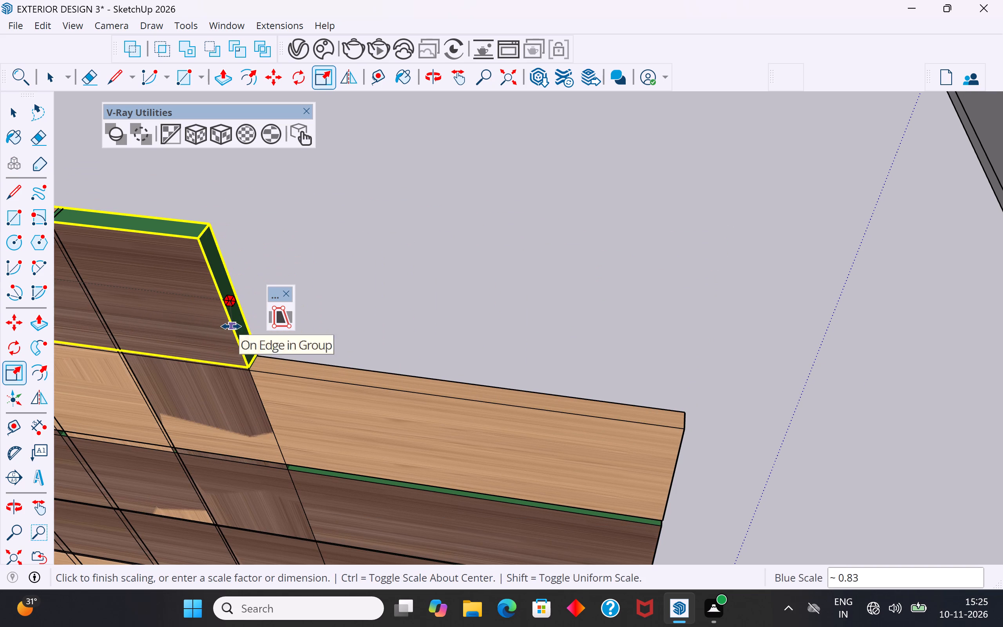
{"action": "left_click", "coordinate": [231, 326]}
Scale the second horizontal strip from the top lengthwise, pulling its house-side end back to the outermost vertical strip's edge.
{"action": "scroll", "coordinate": [712, 325], "scroll_direction": "down", "scroll_amount": 7}
{"action": "middle_click_drag", "start_coordinate": [675, 360], "coordinate": [621, 310]}
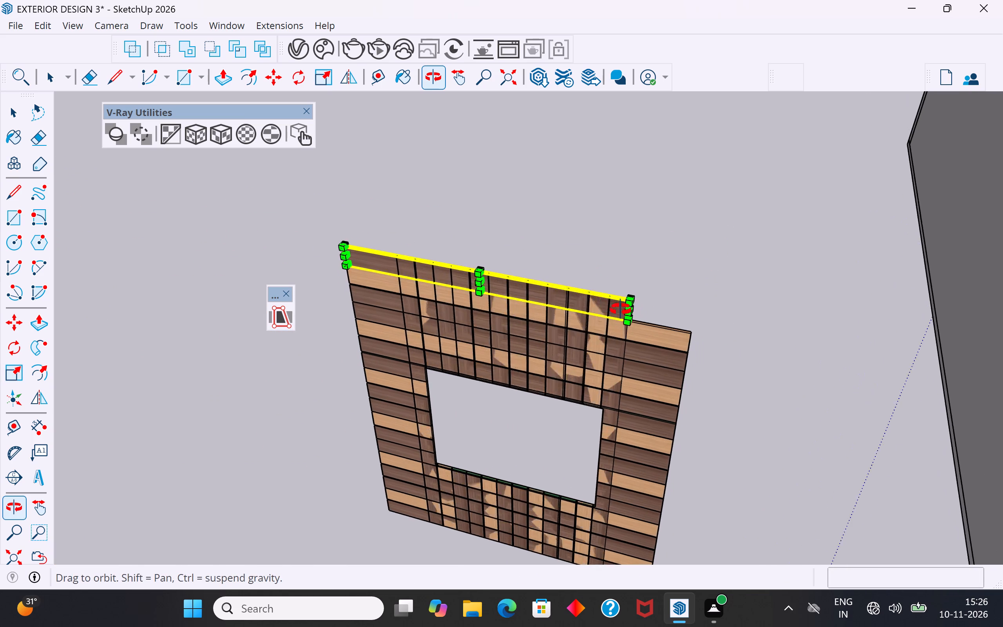
{"action": "middle_click_drag", "start_coordinate": [621, 310], "coordinate": [620, 255]}
{"action": "scroll", "coordinate": [672, 324], "scroll_direction": "up", "scroll_amount": 4}
{"action": "left_click", "coordinate": [660, 292]}
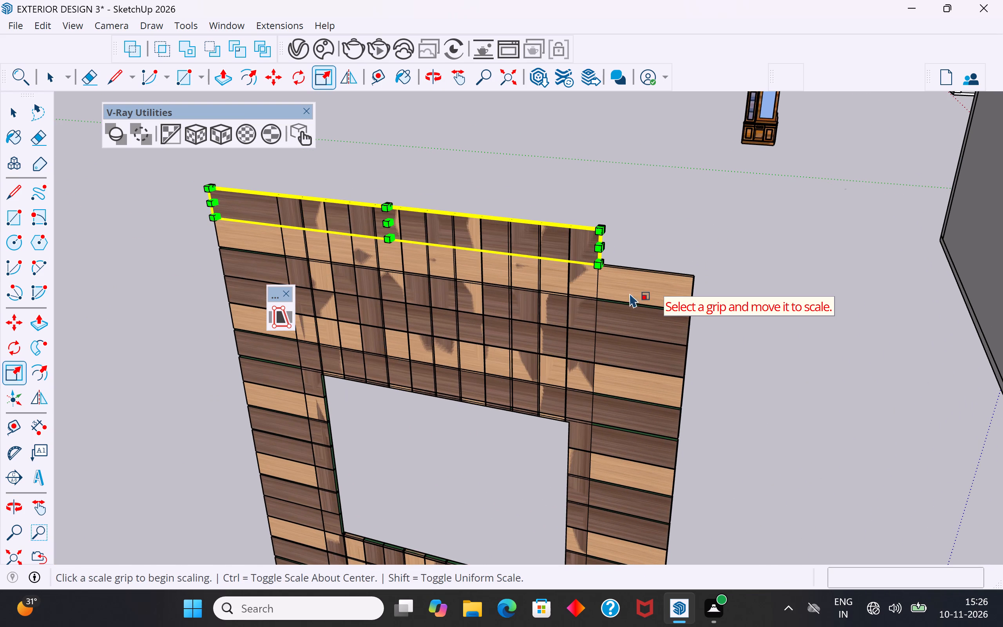
{"action": "left_click", "coordinate": [15, 114]}
{"action": "left_click", "coordinate": [142, 208]}
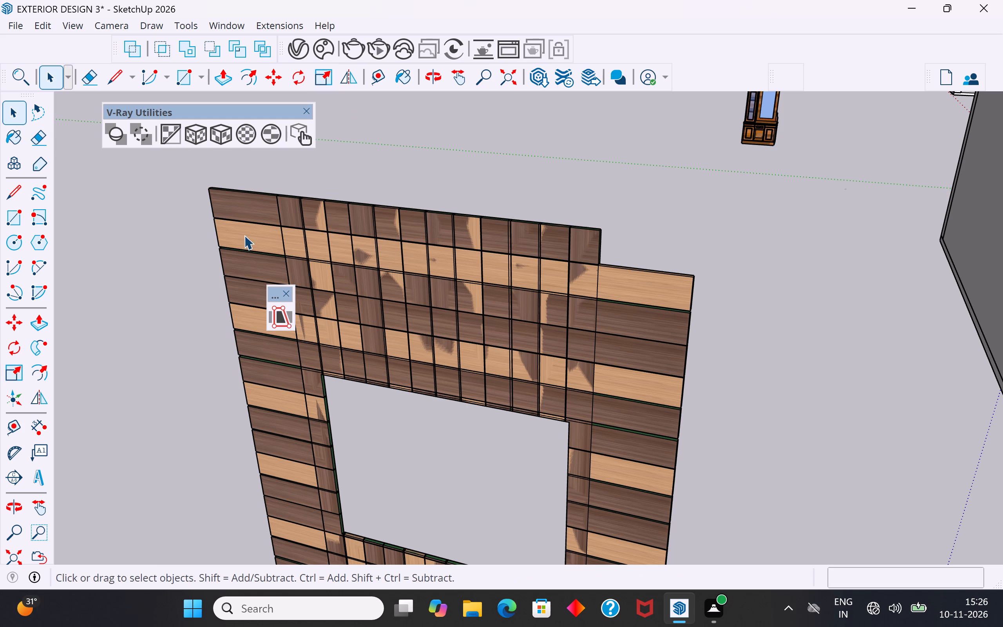
{"action": "left_click", "coordinate": [645, 284]}
{"action": "key", "text": "s"}
{"action": "scroll", "coordinate": [652, 319], "scroll_direction": "up", "scroll_amount": 3}
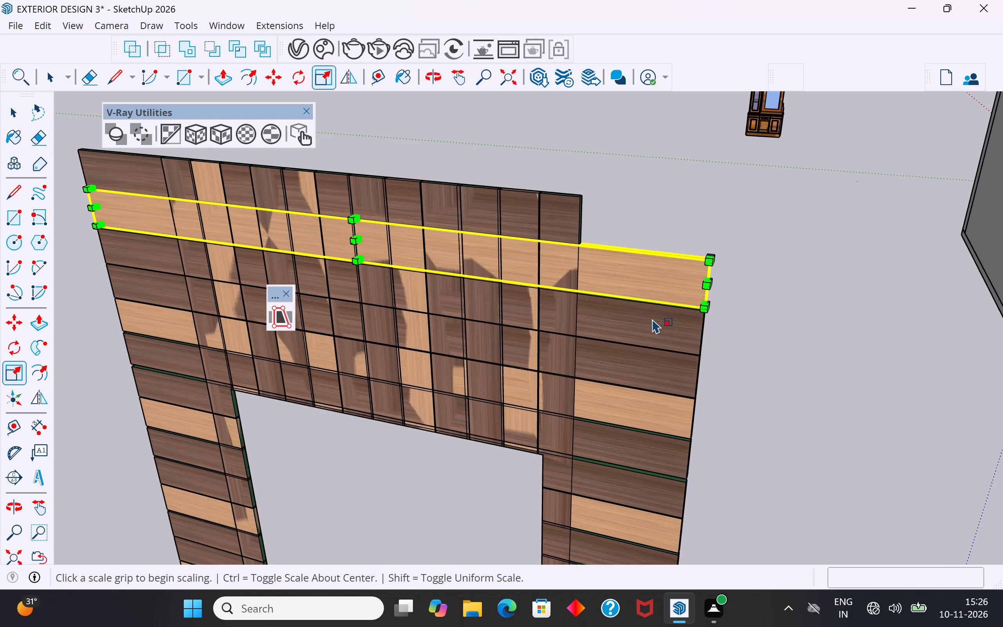
{"action": "middle_click_drag", "start_coordinate": [663, 341], "coordinate": [558, 372]}
{"action": "scroll", "coordinate": [628, 323], "scroll_direction": "up", "scroll_amount": 4}
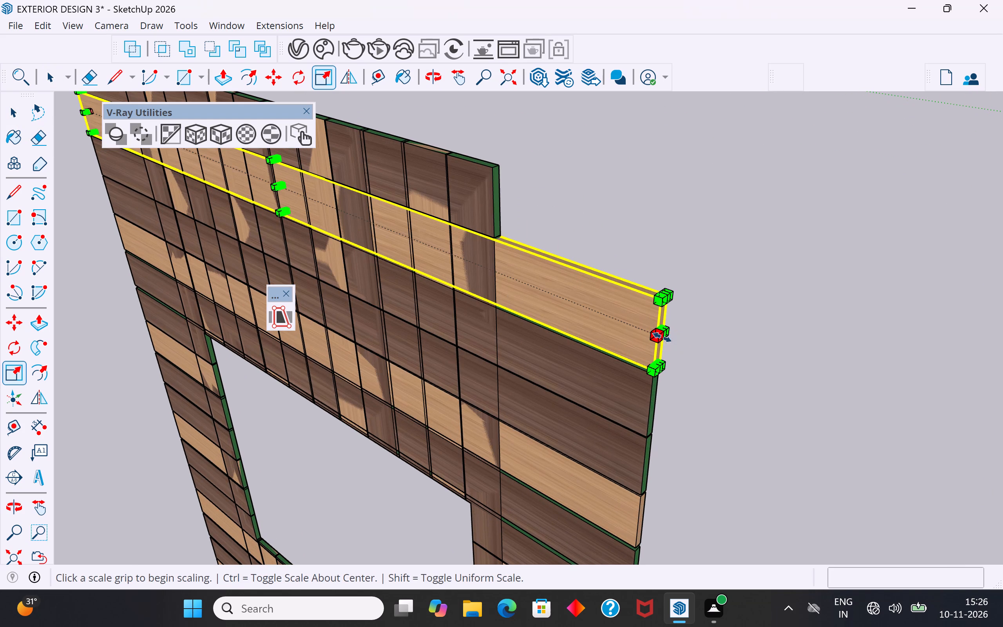
{"action": "left_click", "coordinate": [662, 331]}
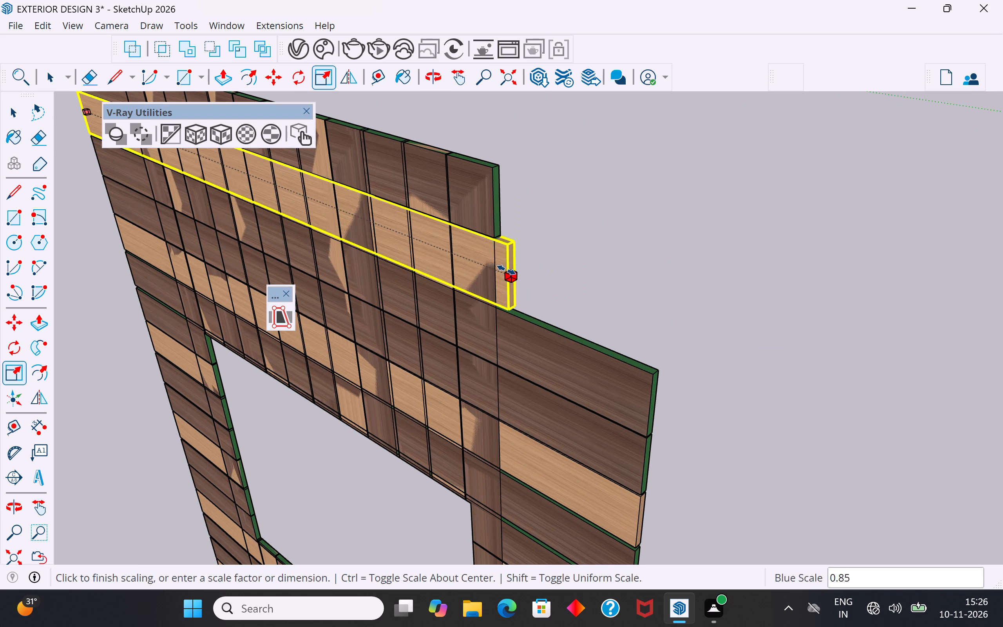
{"action": "left_click", "coordinate": [496, 268]}
Scale the third horizontal strip's length by about 0.83, ending it at the outermost vertical strip's edge.
{"action": "scroll", "coordinate": [655, 363], "scroll_direction": "down", "scroll_amount": 2}
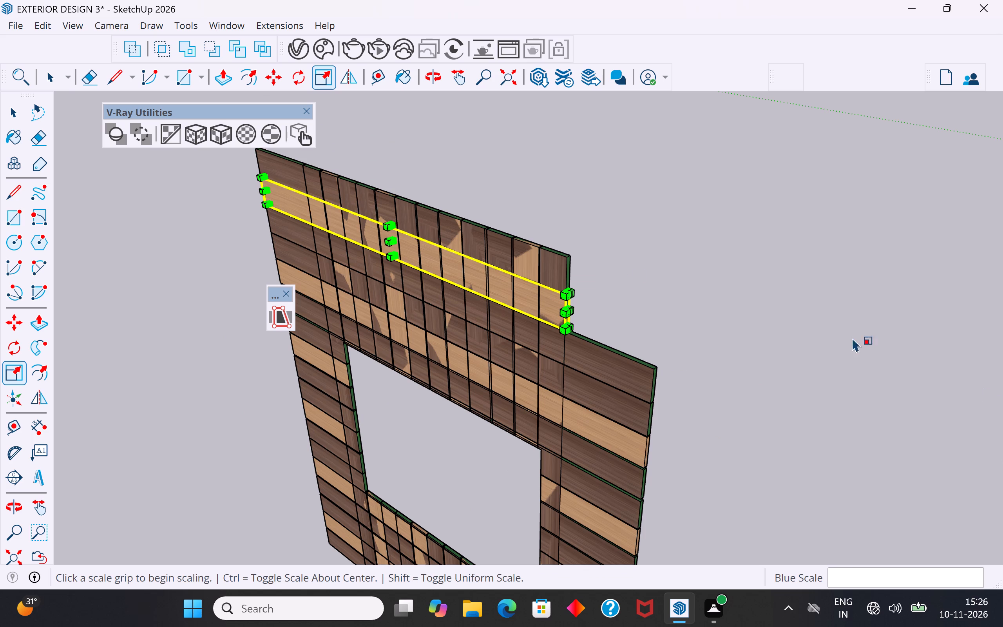
{"action": "left_click", "coordinate": [24, 107]}
{"action": "left_click", "coordinate": [111, 270]}
{"action": "left_click", "coordinate": [597, 352]}
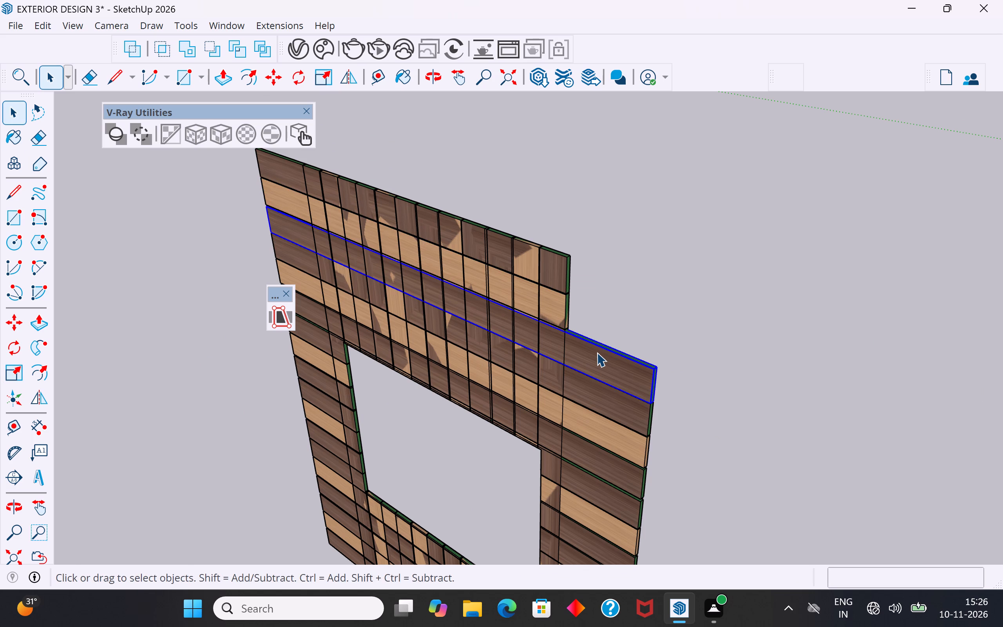
{"action": "key", "text": "s"}
{"action": "scroll", "coordinate": [657, 404], "scroll_direction": "up", "scroll_amount": 5}
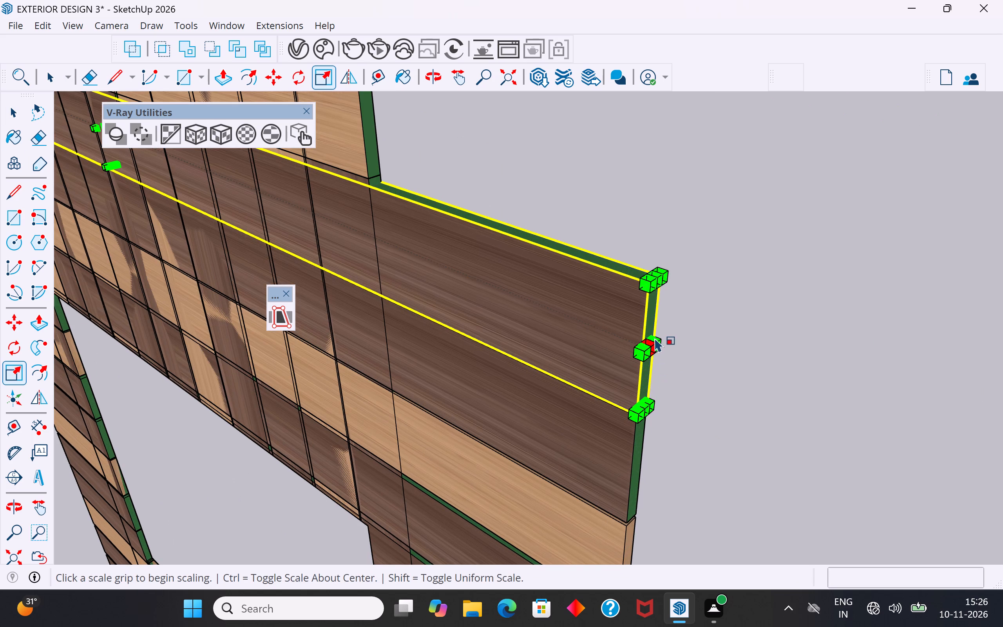
{"action": "left_click", "coordinate": [649, 345]}
{"action": "left_click", "coordinate": [373, 245]}
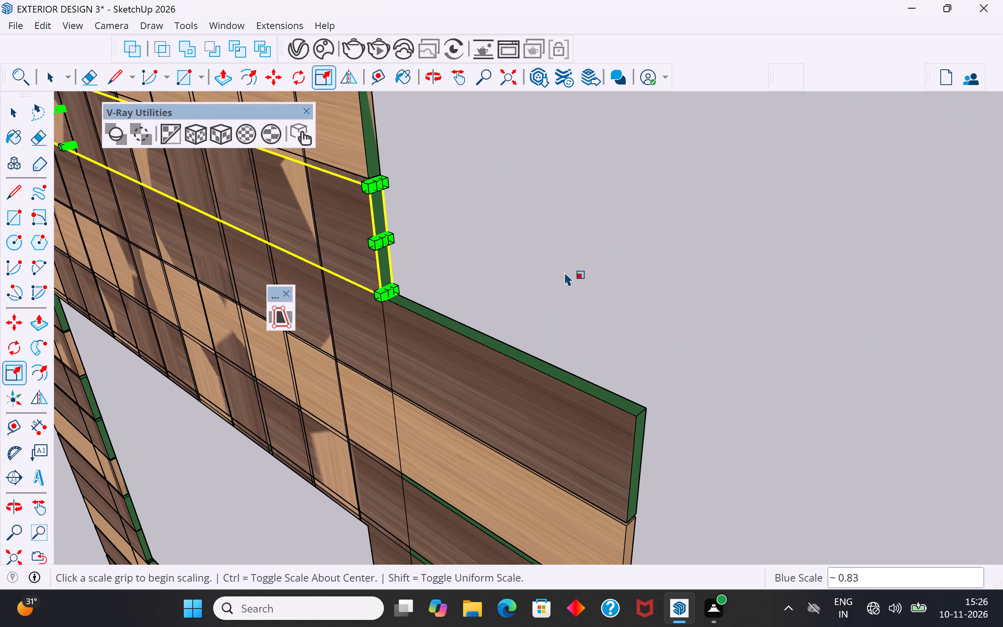
Scale the fourth horizontal strip's length by about 0.83, ending it flush with the shortened strips above.
{"action": "scroll", "coordinate": [564, 272], "scroll_direction": "down", "scroll_amount": 4}
{"action": "middle_click_drag", "start_coordinate": [556, 337], "coordinate": [588, 310]}
{"action": "left_click", "coordinate": [16, 110]}
{"action": "left_click", "coordinate": [159, 299]}
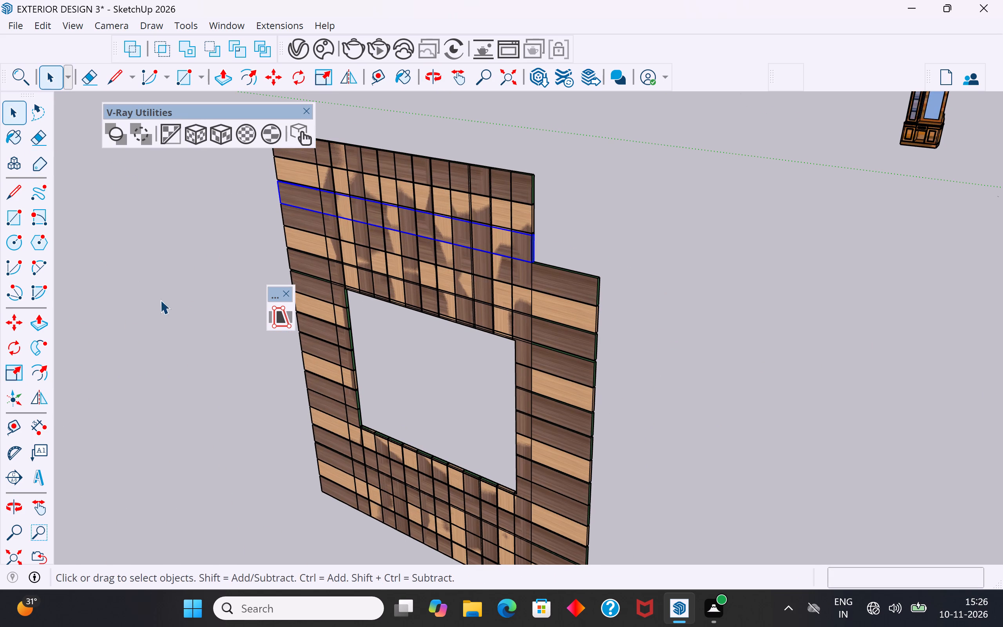
{"action": "left_click", "coordinate": [562, 272]}
{"action": "key", "text": "s"}
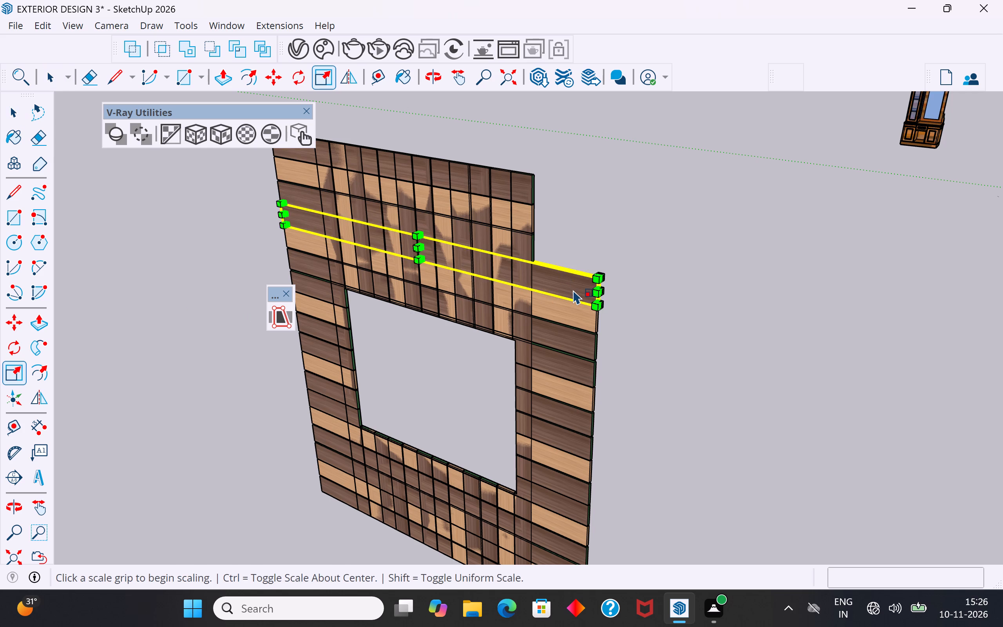
{"action": "scroll", "coordinate": [578, 289], "scroll_direction": "up", "scroll_amount": 9}
{"action": "scroll", "coordinate": [617, 300], "scroll_direction": "up", "scroll_amount": 6}
{"action": "left_click", "coordinate": [630, 292]}
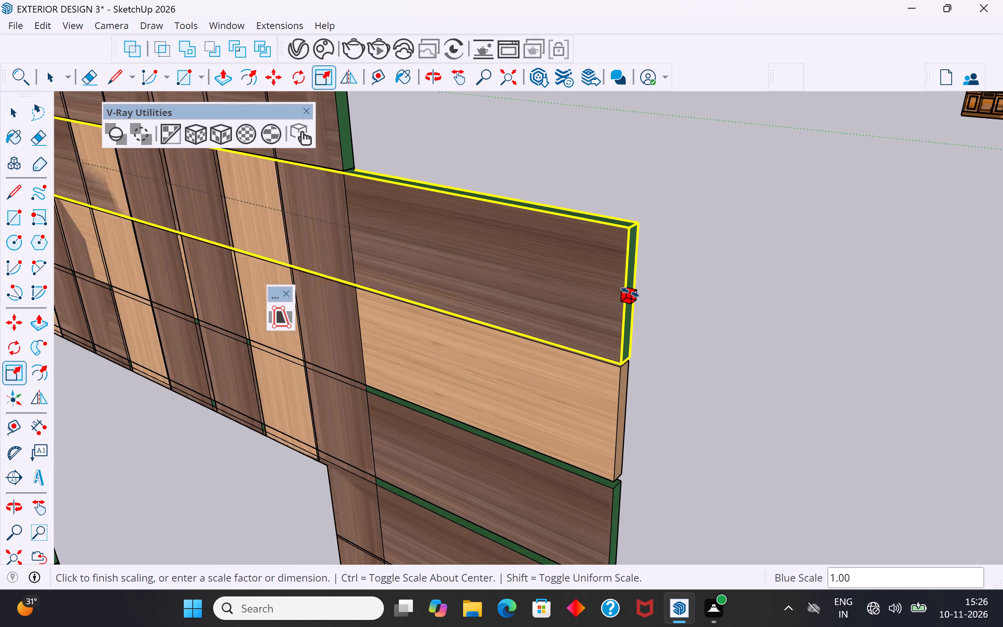
{"action": "left_click", "coordinate": [353, 221]}
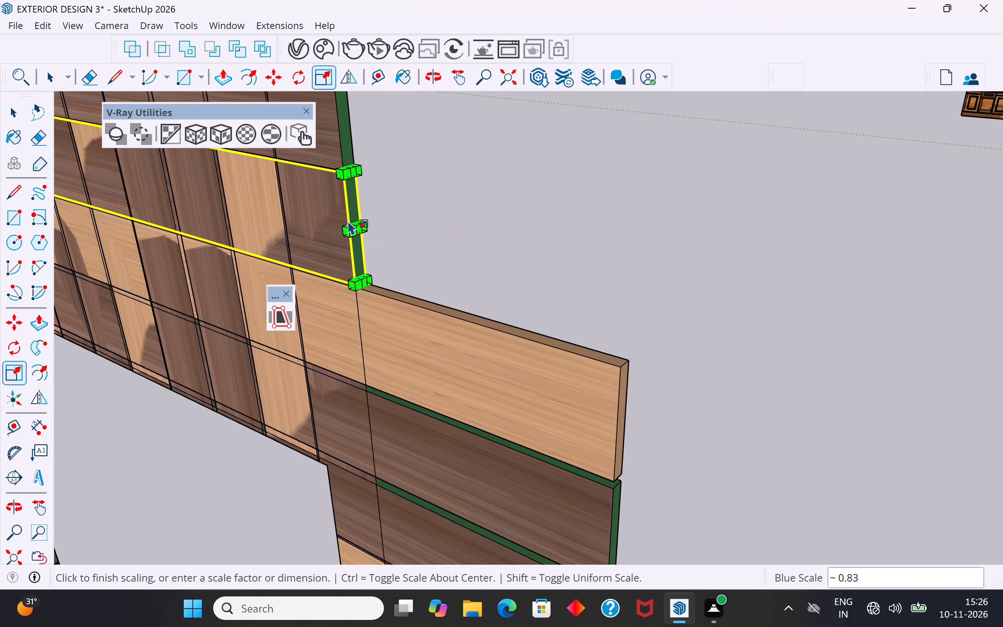
Scale the fifth horizontal strip's length by about 0.83, back to the outermost vertical strip's edge.
{"action": "left_click", "coordinate": [16, 108]}
{"action": "left_click", "coordinate": [504, 391]}
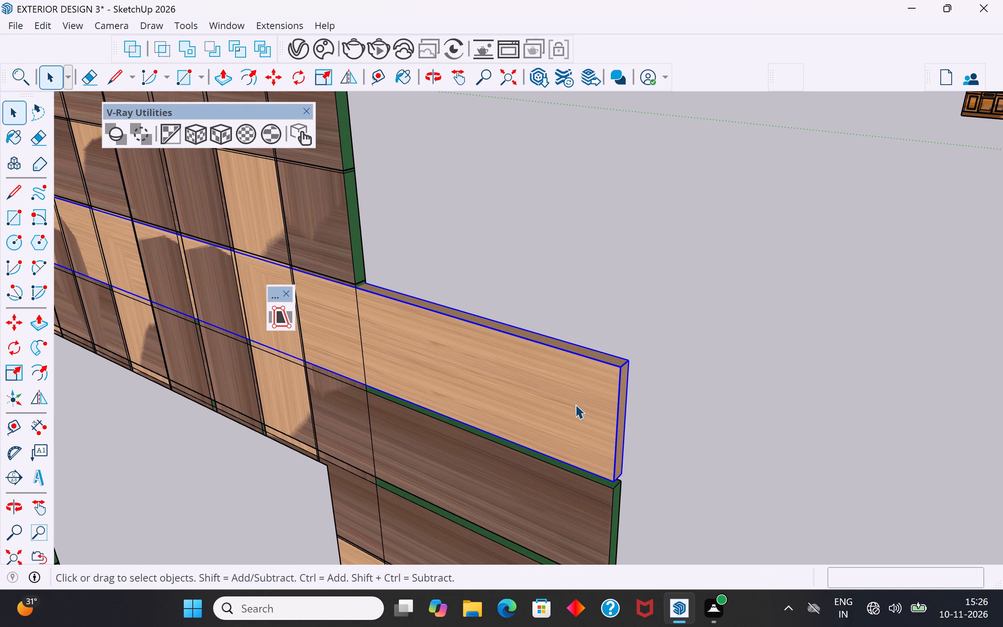
{"action": "key", "text": "s"}
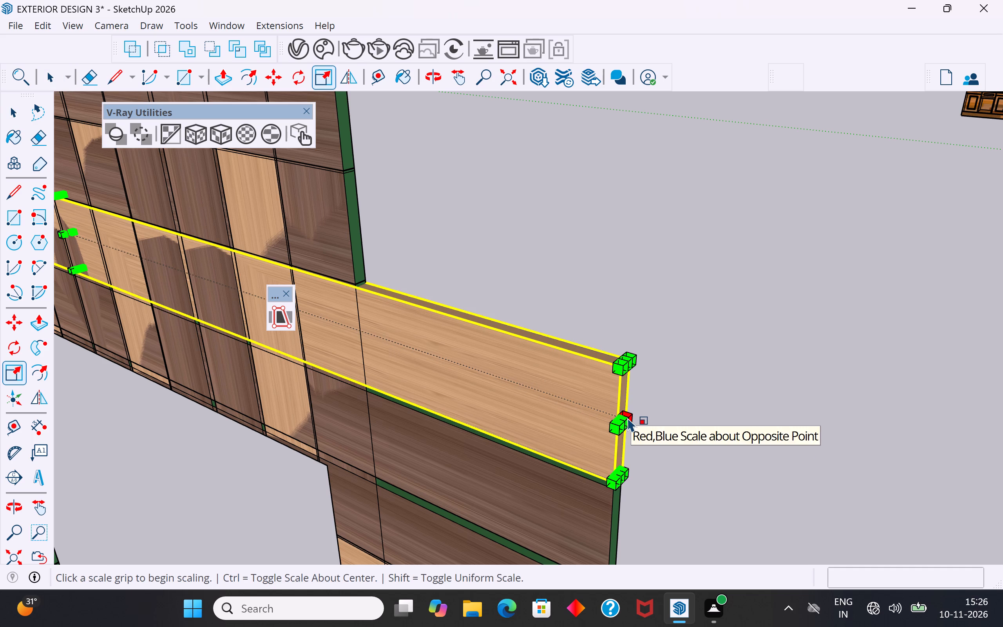
{"action": "left_click", "coordinate": [623, 421]}
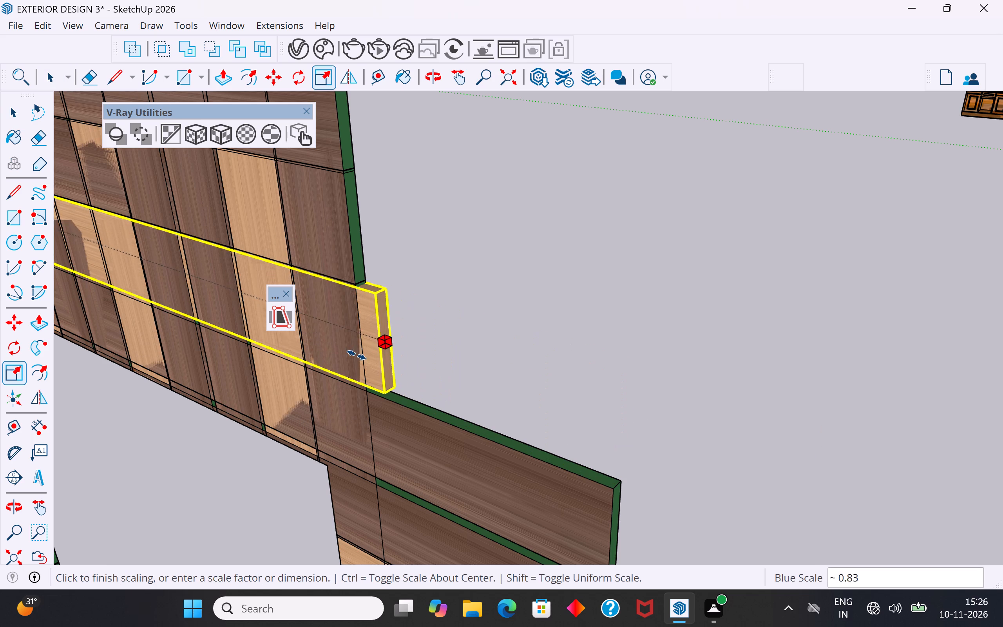
{"action": "left_click", "coordinate": [361, 355]}
Scale the sixth horizontal strip, just above the window opening, to about 0.83 of its length, flush with the strips above.
{"action": "scroll", "coordinate": [511, 450], "scroll_direction": "down", "scroll_amount": 4}
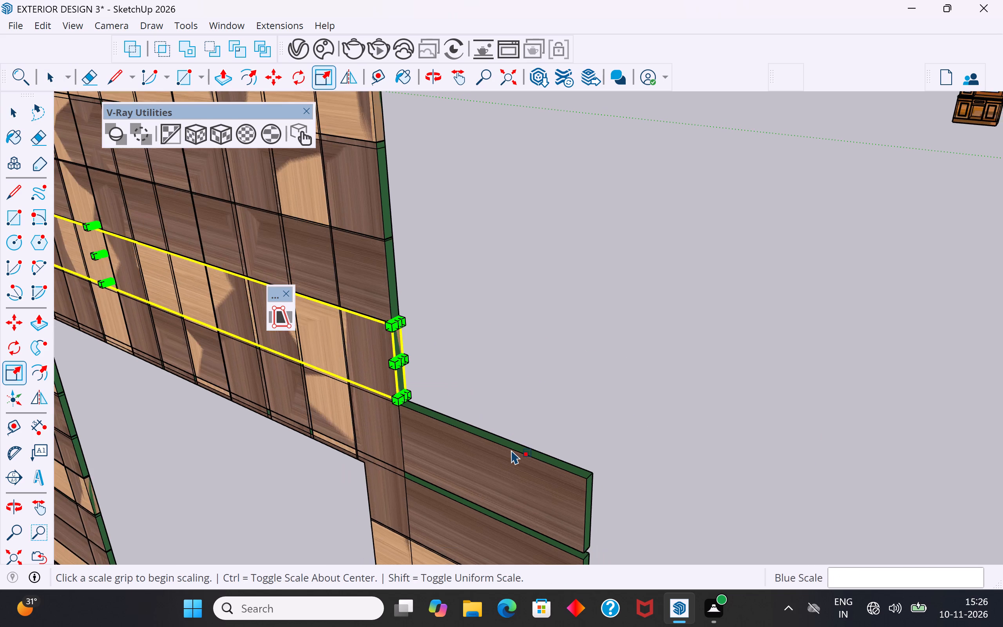
{"action": "scroll", "coordinate": [511, 450], "scroll_direction": "down", "scroll_amount": 5}
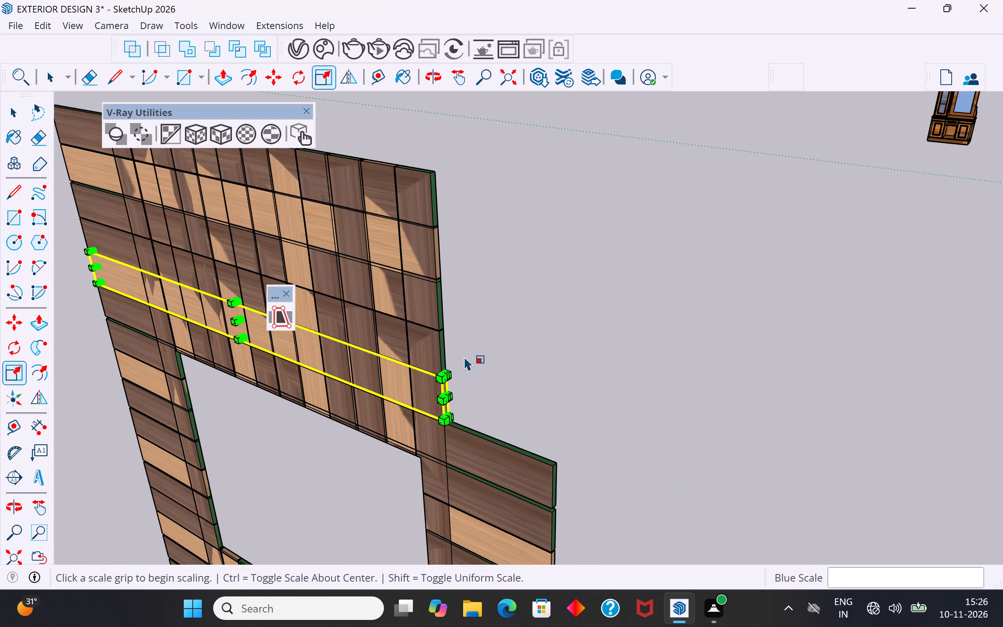
{"action": "left_click", "coordinate": [16, 115]}
{"action": "left_click", "coordinate": [250, 506]}
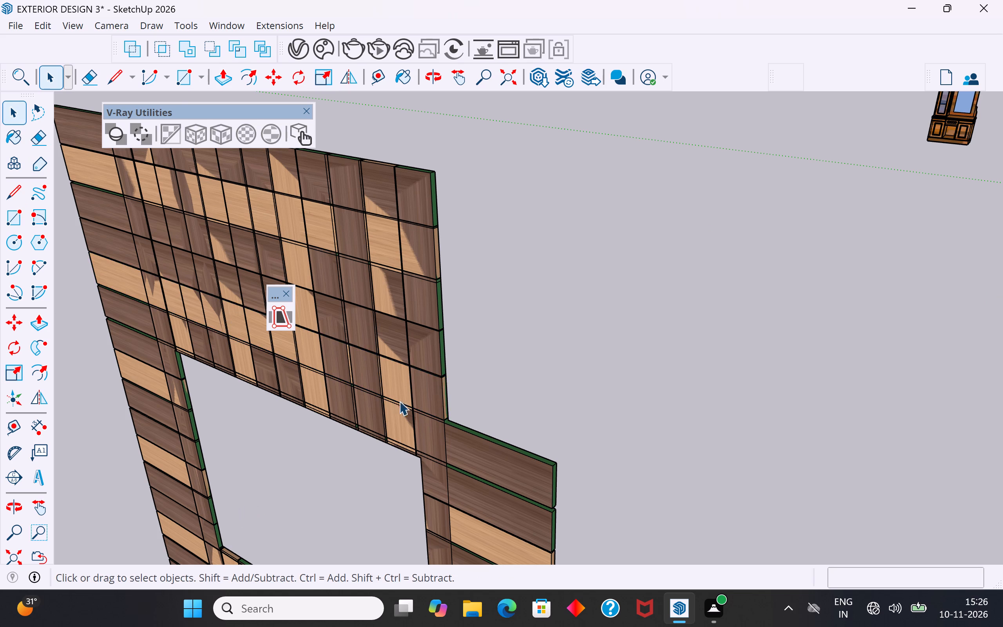
{"action": "scroll", "coordinate": [477, 349], "scroll_direction": "down", "scroll_amount": 7}
{"action": "left_click", "coordinate": [479, 374]}
{"action": "scroll", "coordinate": [479, 374], "scroll_direction": "up", "scroll_amount": 7}
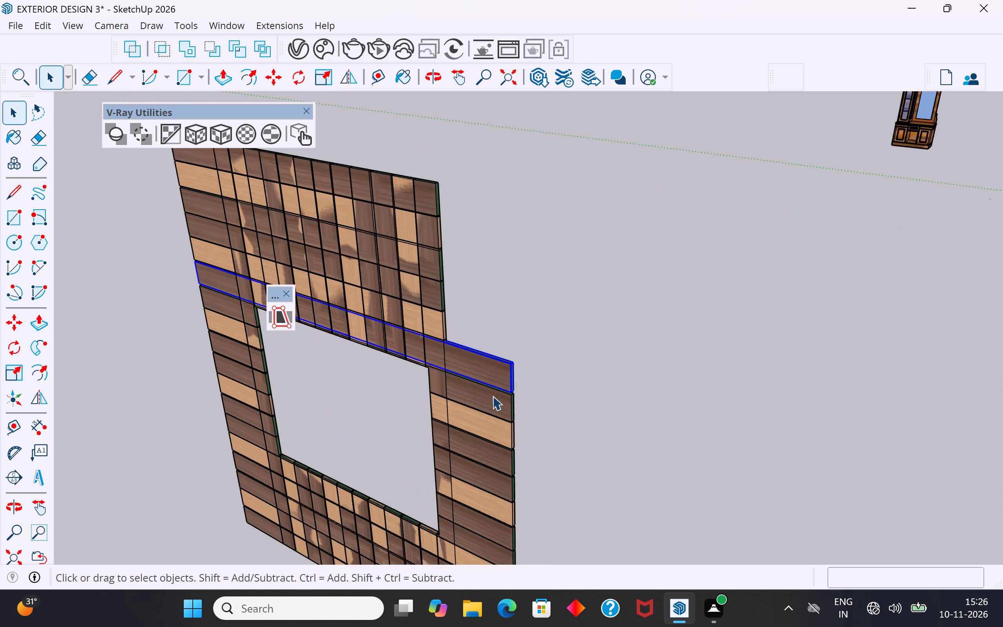
{"action": "scroll", "coordinate": [492, 396], "scroll_direction": "up", "scroll_amount": 3}
{"action": "key", "text": "s"}
{"action": "scroll", "coordinate": [510, 362], "scroll_direction": "up", "scroll_amount": 8}
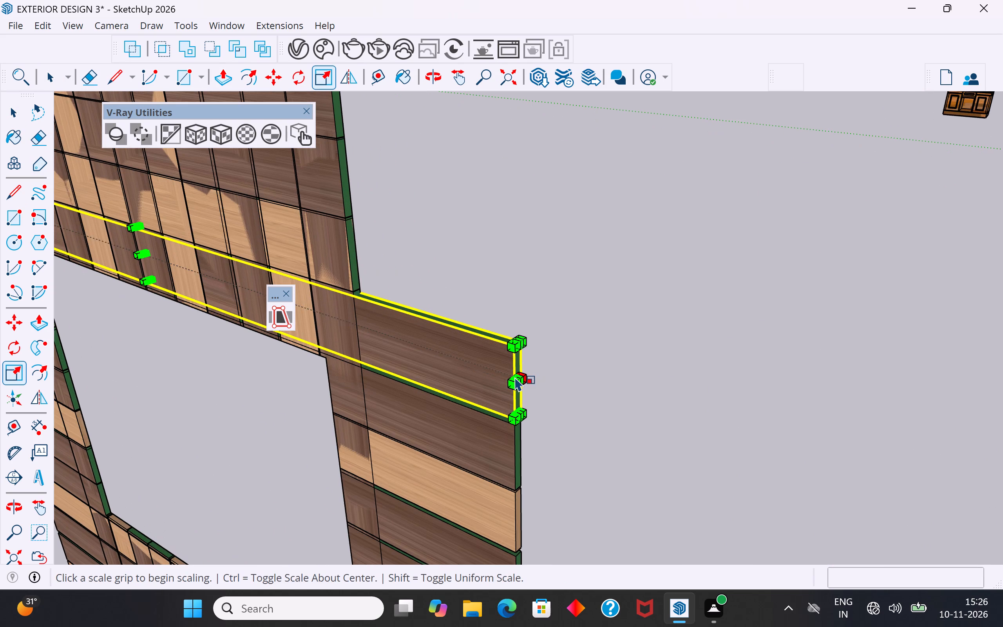
{"action": "left_click", "coordinate": [515, 377]}
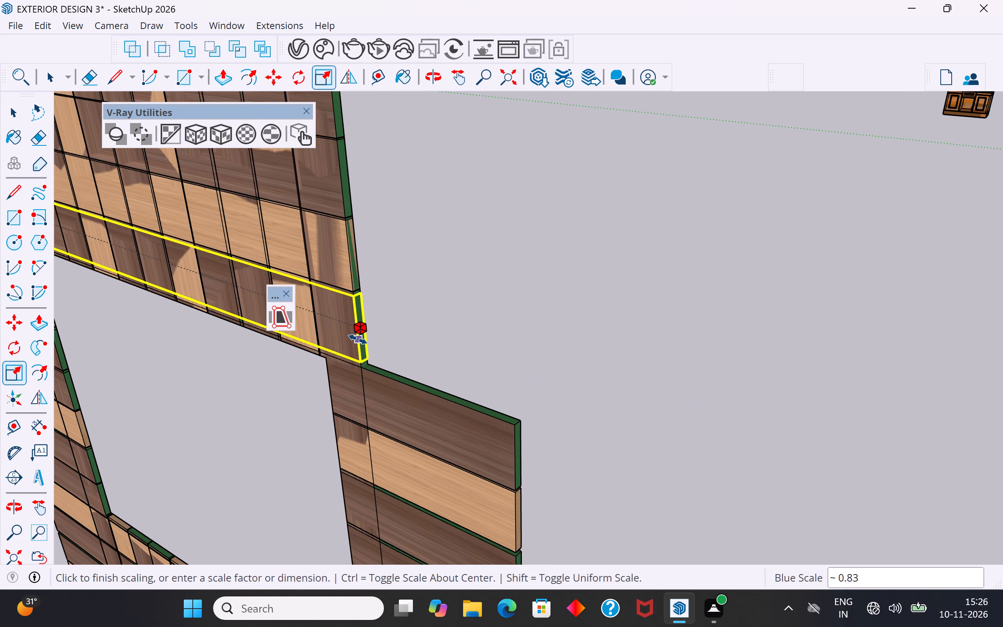
{"action": "left_click", "coordinate": [357, 339]}
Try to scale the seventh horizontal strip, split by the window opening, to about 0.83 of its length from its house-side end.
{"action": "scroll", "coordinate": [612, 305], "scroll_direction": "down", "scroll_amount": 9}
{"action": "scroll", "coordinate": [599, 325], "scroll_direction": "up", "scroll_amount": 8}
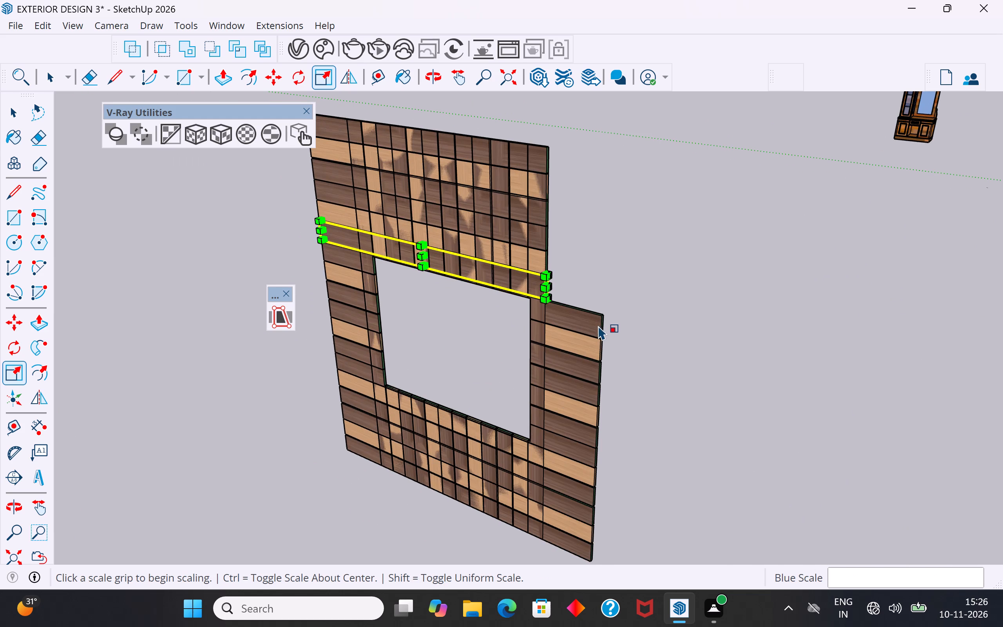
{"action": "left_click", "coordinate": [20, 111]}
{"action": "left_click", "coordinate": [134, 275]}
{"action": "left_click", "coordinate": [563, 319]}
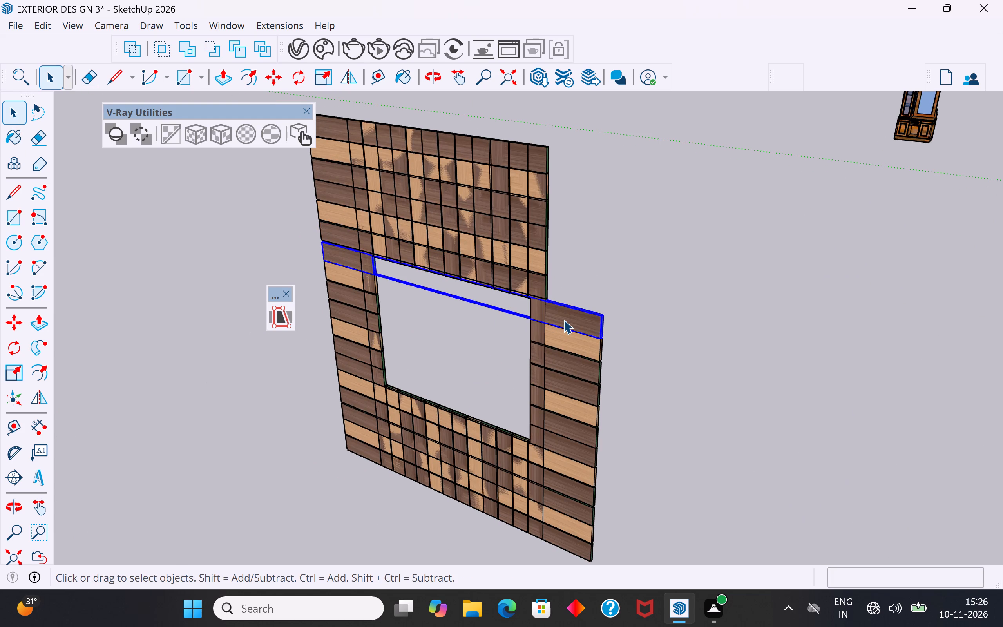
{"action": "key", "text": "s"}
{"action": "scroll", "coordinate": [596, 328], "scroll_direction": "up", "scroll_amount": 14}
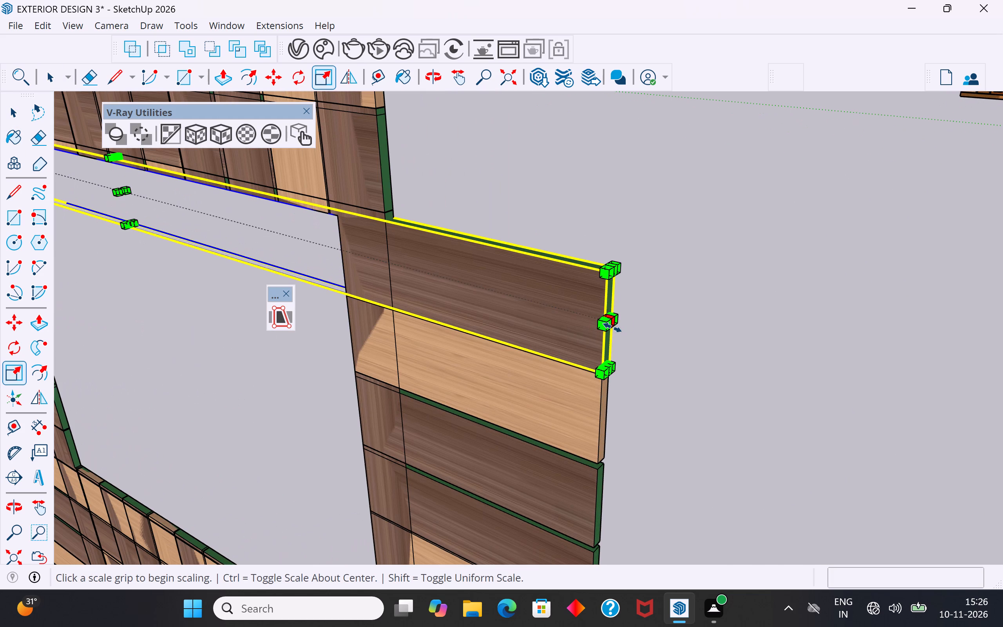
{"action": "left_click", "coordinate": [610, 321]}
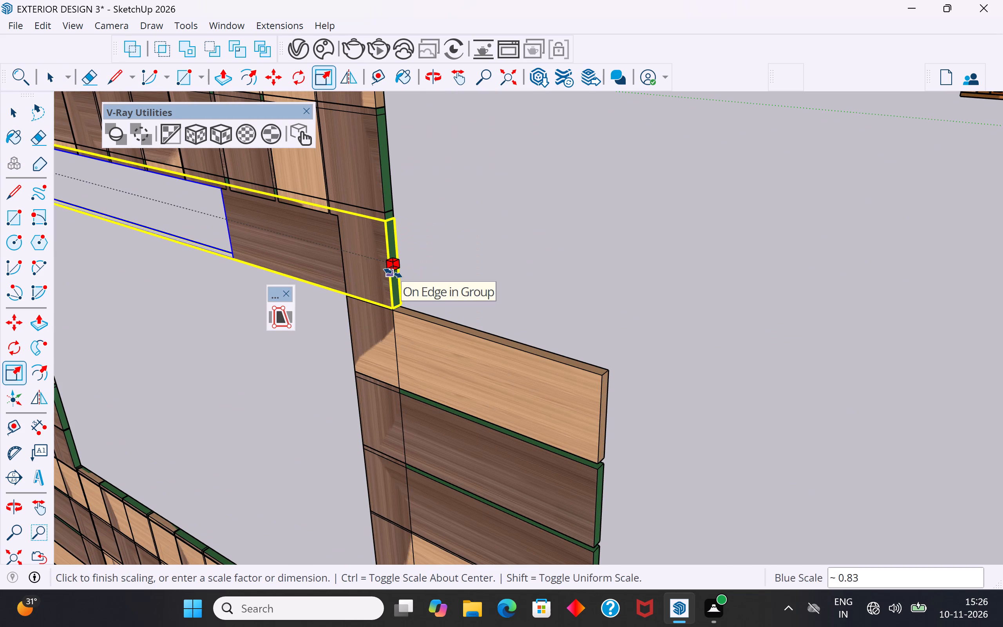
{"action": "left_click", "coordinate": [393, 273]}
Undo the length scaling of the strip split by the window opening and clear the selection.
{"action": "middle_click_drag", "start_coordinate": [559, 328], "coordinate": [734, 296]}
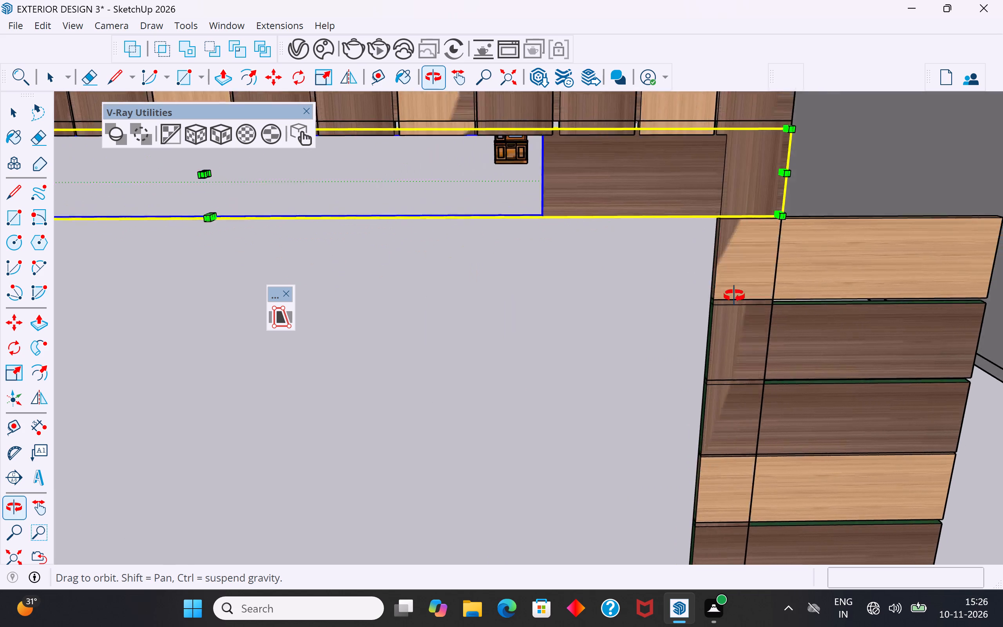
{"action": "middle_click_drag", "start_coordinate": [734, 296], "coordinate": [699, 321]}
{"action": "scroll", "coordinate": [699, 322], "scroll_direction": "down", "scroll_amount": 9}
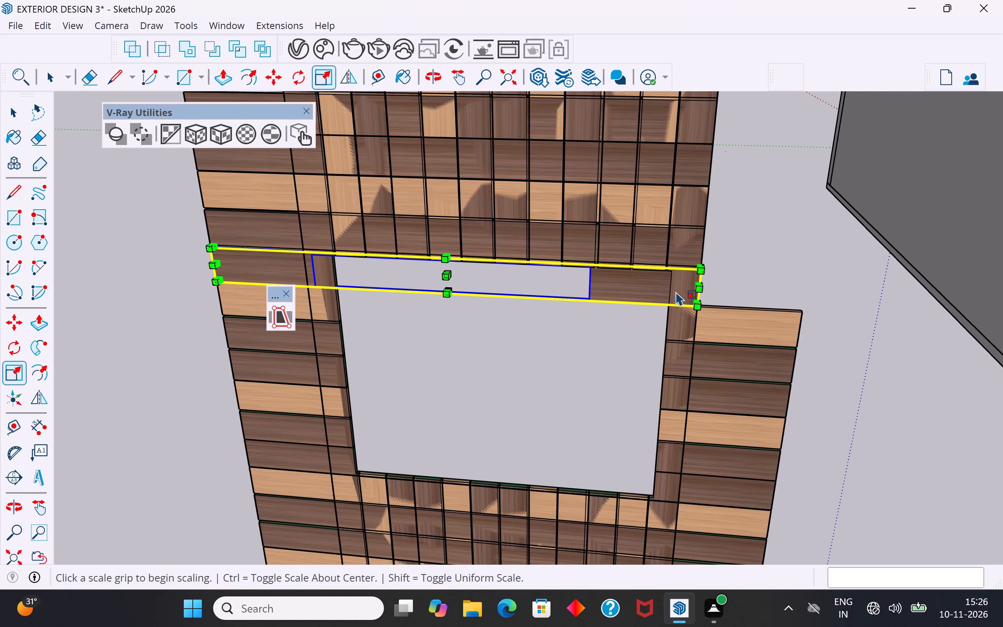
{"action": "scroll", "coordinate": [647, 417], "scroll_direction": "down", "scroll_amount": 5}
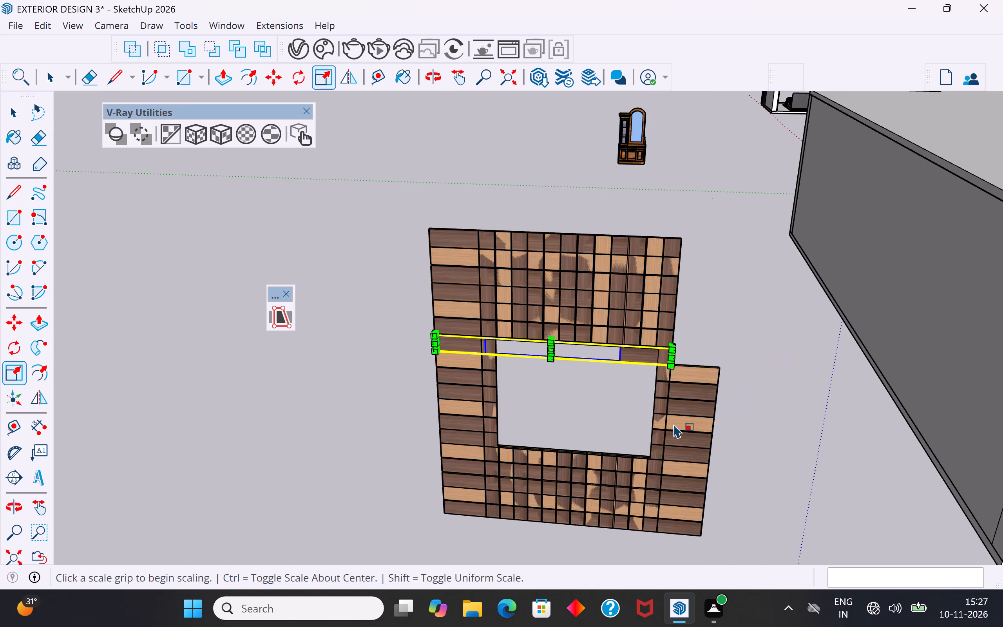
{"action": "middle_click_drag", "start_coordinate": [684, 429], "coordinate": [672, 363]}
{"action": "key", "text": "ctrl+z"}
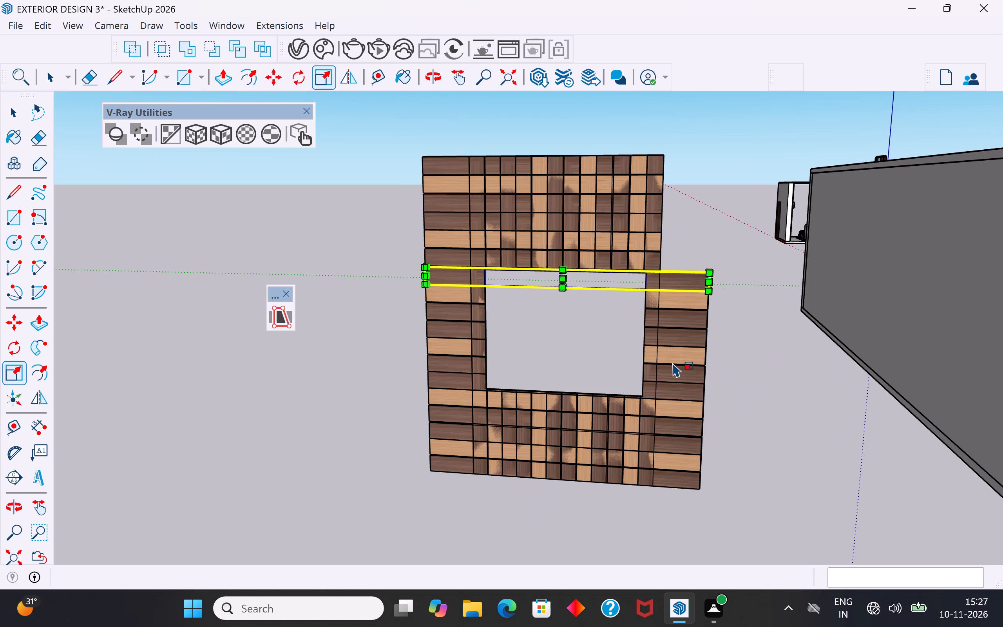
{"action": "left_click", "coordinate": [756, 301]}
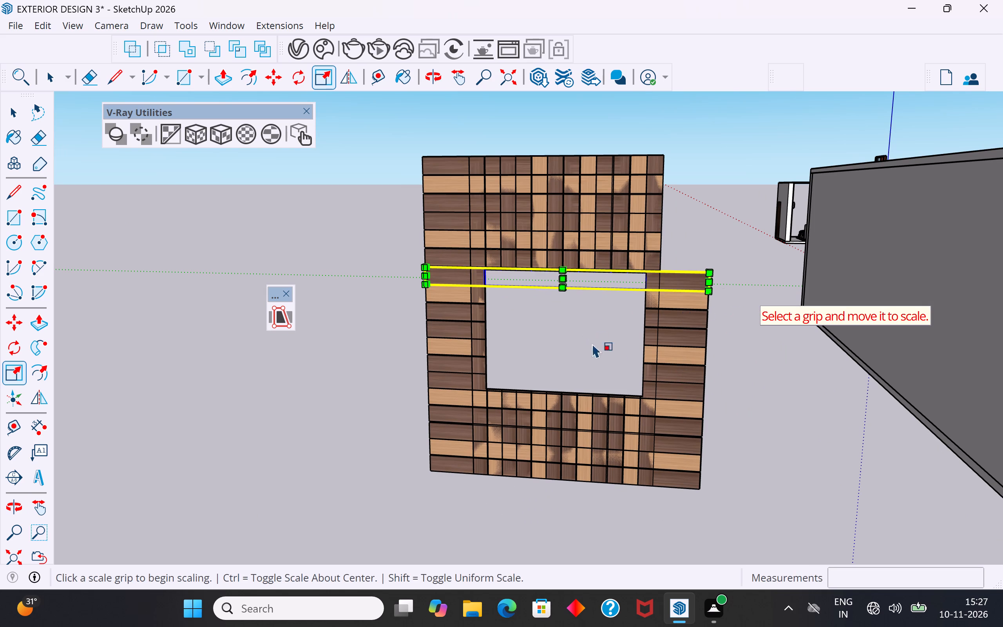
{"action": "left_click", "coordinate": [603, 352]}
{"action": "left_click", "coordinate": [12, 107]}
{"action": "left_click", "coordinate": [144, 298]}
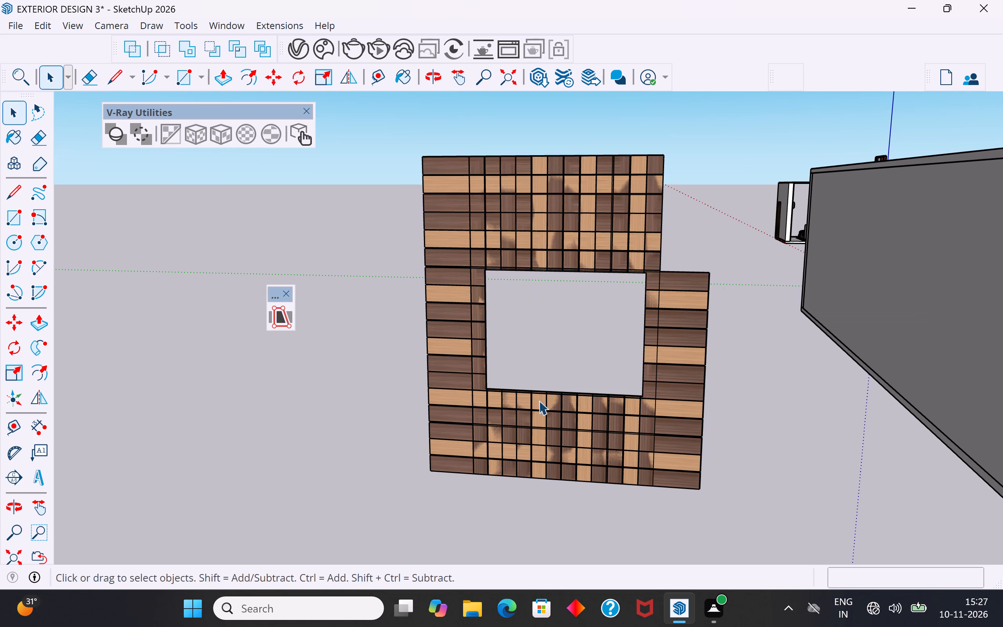
Scale the panel's top horizontal strip lengthwise from its still-overhanging end, back to the outermost vertical strip's edge.
{"action": "middle_click_drag", "start_coordinate": [618, 384], "coordinate": [616, 389]}
{"action": "scroll", "coordinate": [616, 389], "scroll_direction": "down", "scroll_amount": 4}
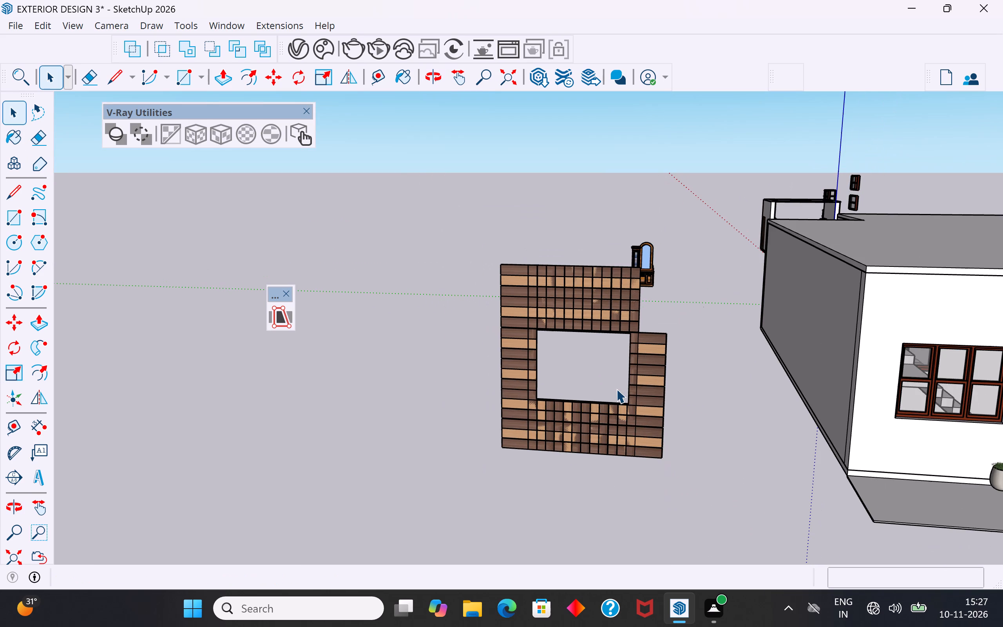
{"action": "left_click", "coordinate": [511, 274]}
{"action": "scroll", "coordinate": [511, 274], "scroll_direction": "up", "scroll_amount": 4}
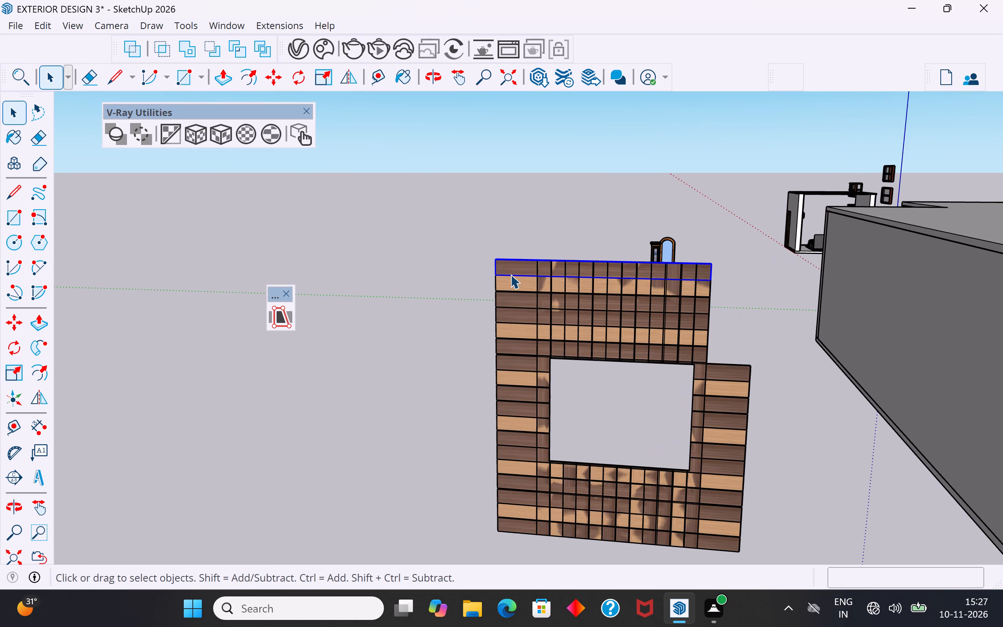
{"action": "left_click", "coordinate": [517, 263]}
{"action": "key", "text": "s"}
{"action": "scroll", "coordinate": [510, 267], "scroll_direction": "up", "scroll_amount": 10}
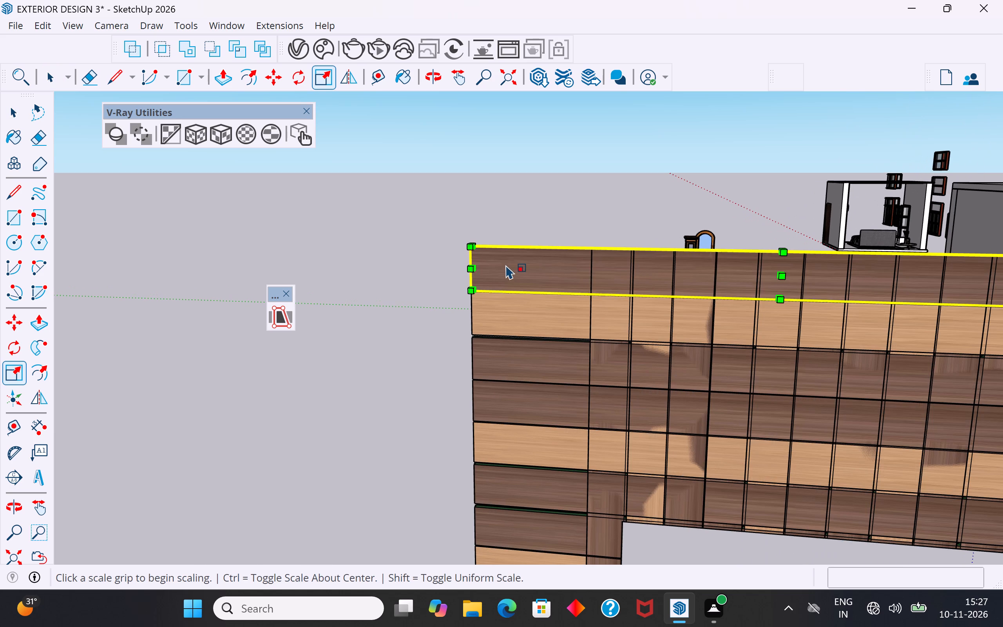
{"action": "left_click", "coordinate": [476, 268]}
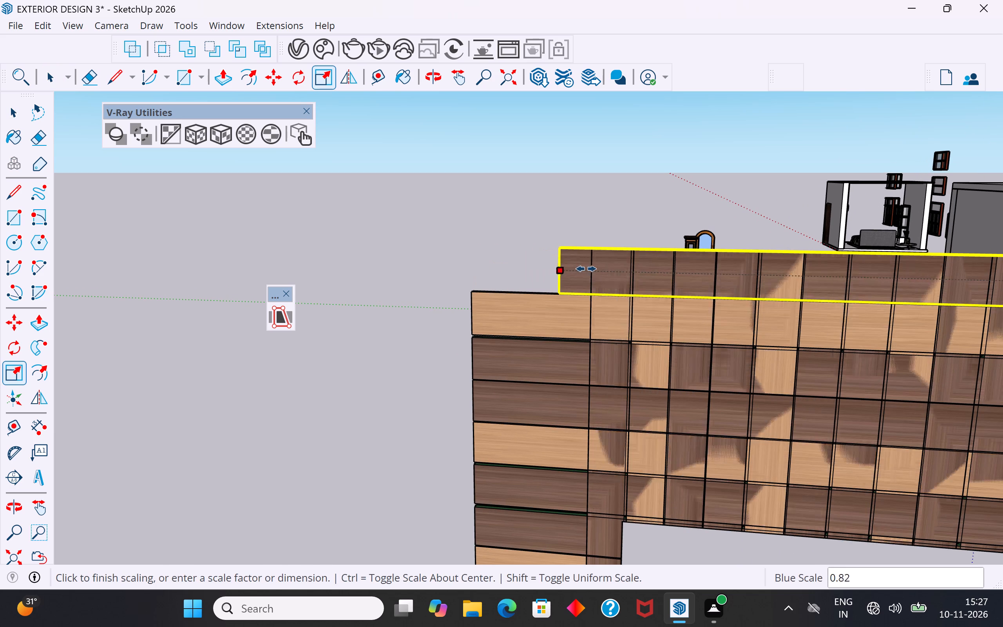
{"action": "left_click", "coordinate": [587, 269]}
{"action": "scroll", "coordinate": [453, 410], "scroll_direction": "down", "scroll_amount": 6}
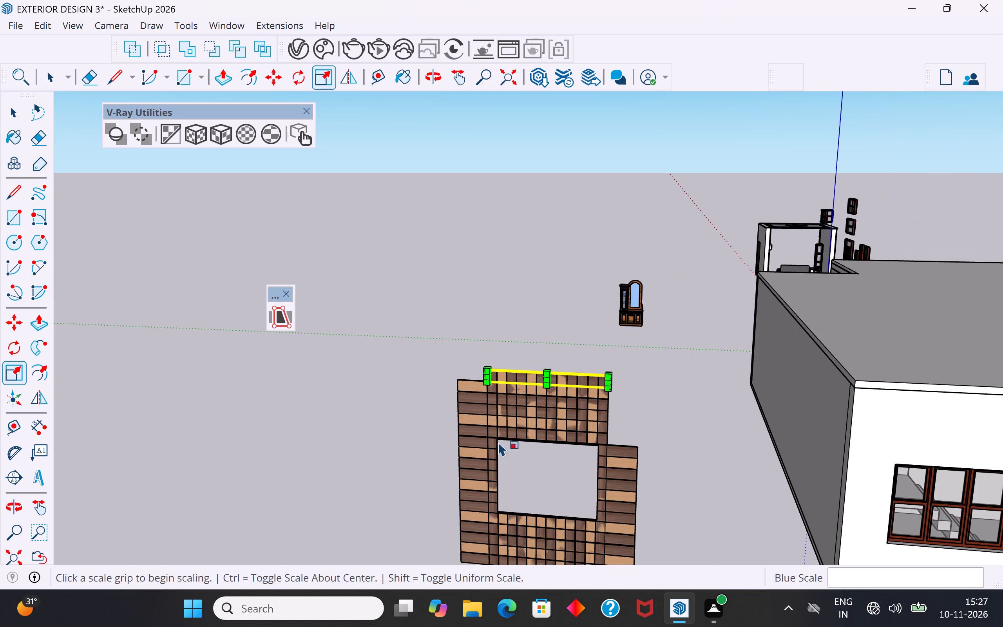
{"action": "left_click", "coordinate": [22, 115]}
{"action": "left_click", "coordinate": [242, 444]}
Scale the second horizontal strip's length from the same overhanging side, back to the outermost vertical strip and flush with the top strip.
{"action": "scroll", "coordinate": [507, 392], "scroll_direction": "down", "scroll_amount": 5}
{"action": "scroll", "coordinate": [525, 400], "scroll_direction": "up", "scroll_amount": 1}
{"action": "middle_click_drag", "start_coordinate": [531, 403], "coordinate": [559, 414]}
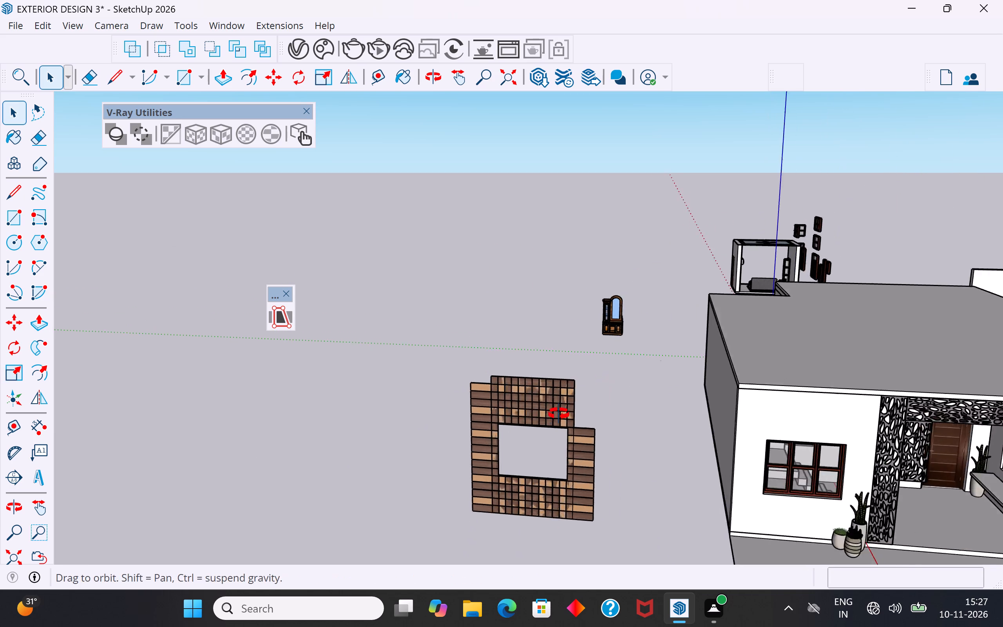
{"action": "middle_click_drag", "start_coordinate": [559, 414], "coordinate": [691, 392]}
{"action": "scroll", "coordinate": [692, 382], "scroll_direction": "up", "scroll_amount": 14}
{"action": "scroll", "coordinate": [456, 374], "scroll_direction": "down", "scroll_amount": 5}
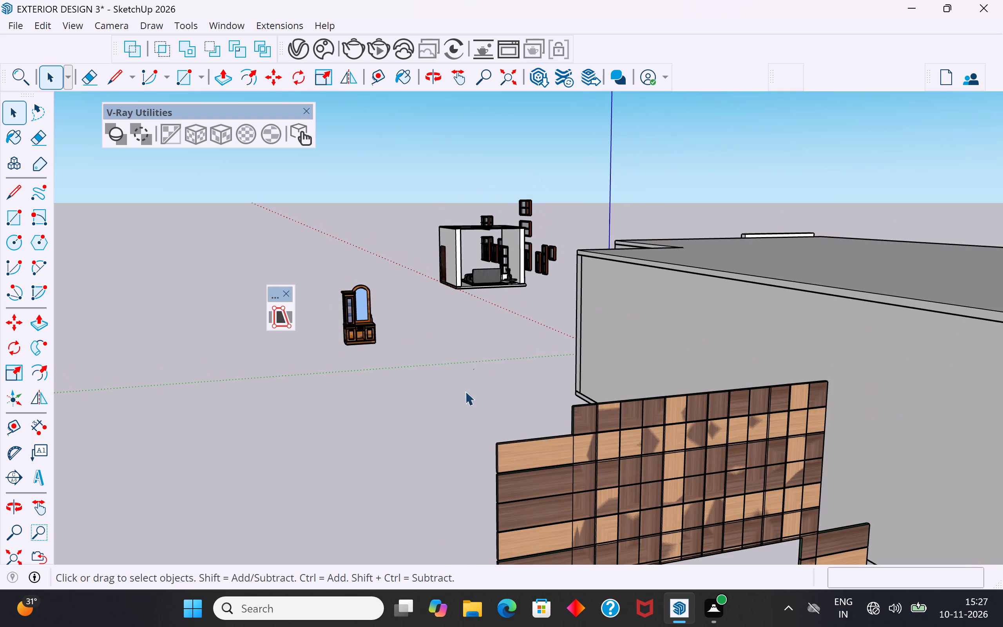
{"action": "left_click", "coordinate": [535, 456]}
{"action": "key", "text": "s"}
{"action": "scroll", "coordinate": [503, 464], "scroll_direction": "up", "scroll_amount": 2}
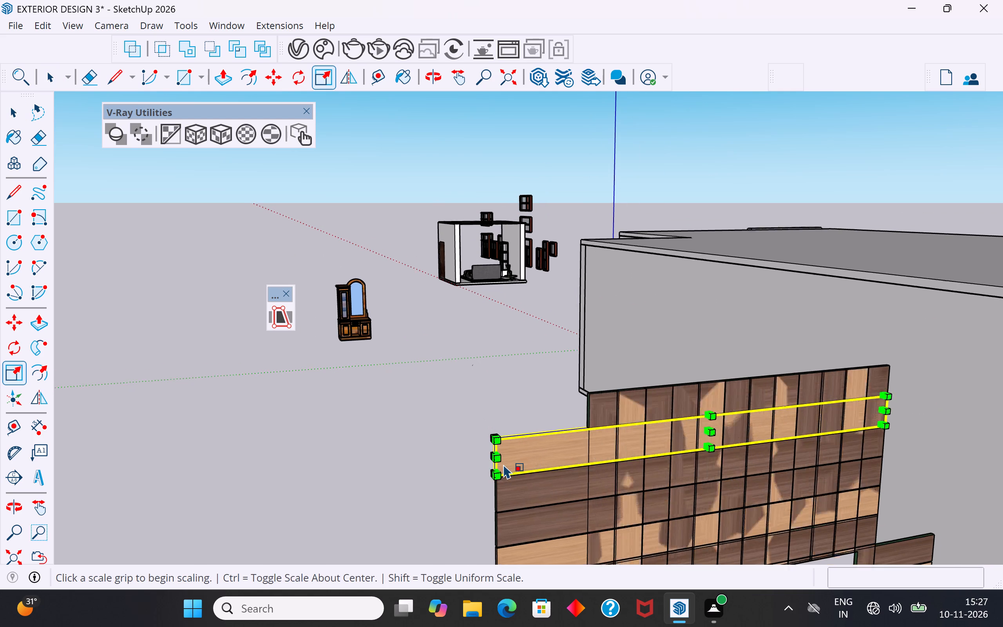
{"action": "scroll", "coordinate": [503, 464], "scroll_direction": "up", "scroll_amount": 10}
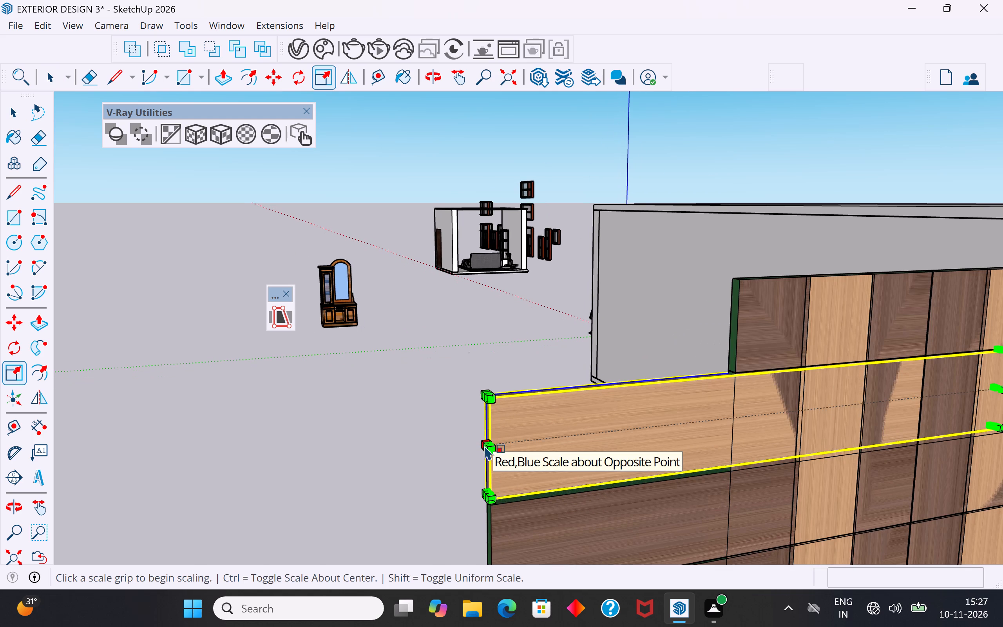
{"action": "scroll", "coordinate": [486, 449], "scroll_direction": "up", "scroll_amount": 6}
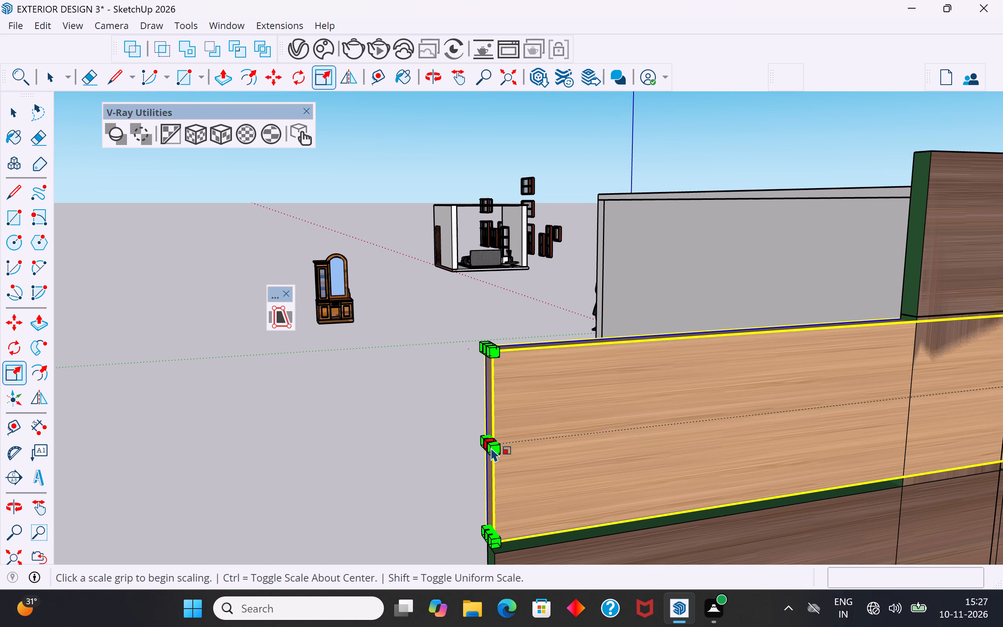
{"action": "left_click", "coordinate": [488, 445]}
{"action": "scroll", "coordinate": [488, 445], "scroll_direction": "down", "scroll_amount": 5}
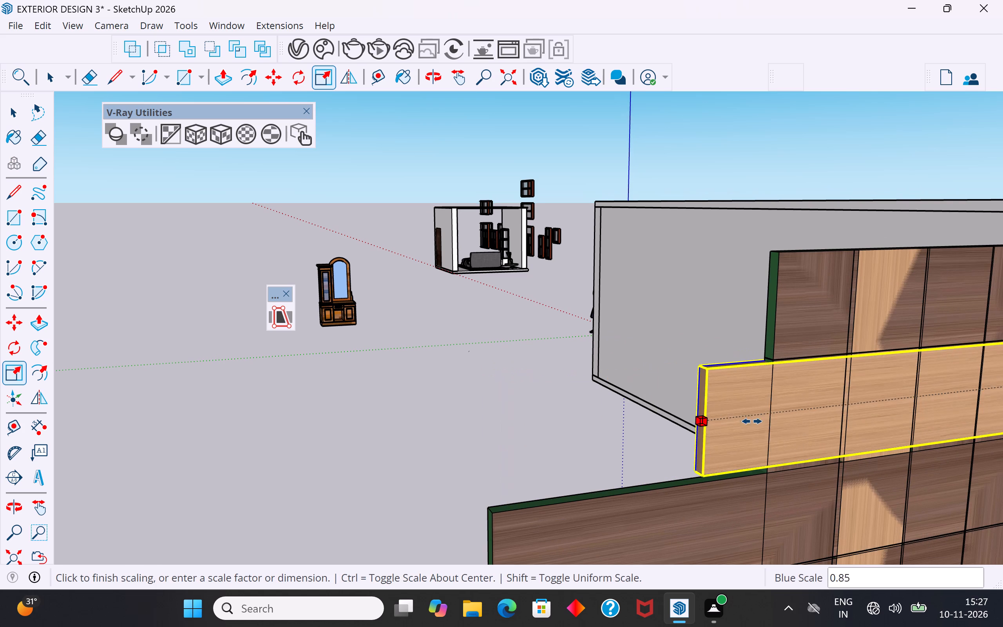
{"action": "left_click", "coordinate": [770, 414]}
{"action": "scroll", "coordinate": [550, 344], "scroll_direction": "down", "scroll_amount": 7}
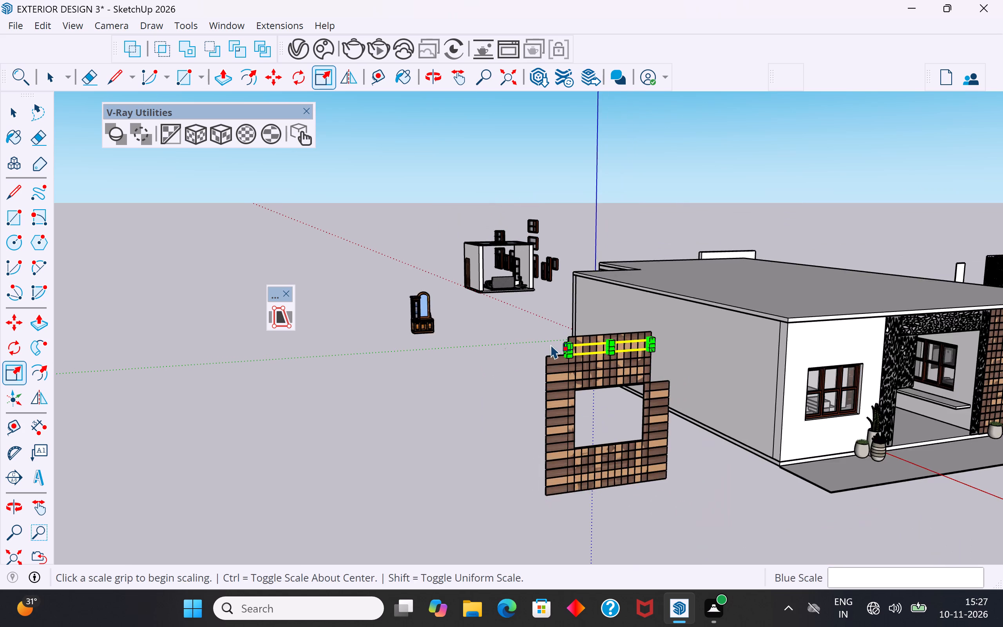
{"action": "scroll", "coordinate": [545, 364], "scroll_direction": "up", "scroll_amount": 10}
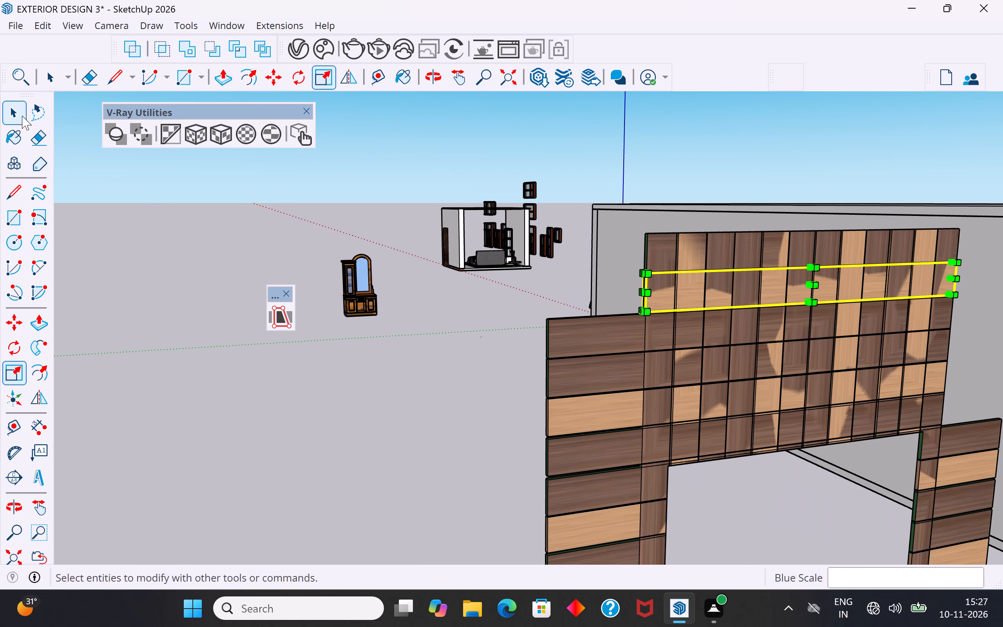
{"action": "left_click", "coordinate": [22, 116]}
{"action": "left_click", "coordinate": [340, 489]}
Scale the third horizontal strip to about 0.80 of its length, ending at the outermost vertical strip's edge.
{"action": "left_click", "coordinate": [602, 333]}
{"action": "scroll", "coordinate": [588, 335], "scroll_direction": "up", "scroll_amount": 3}
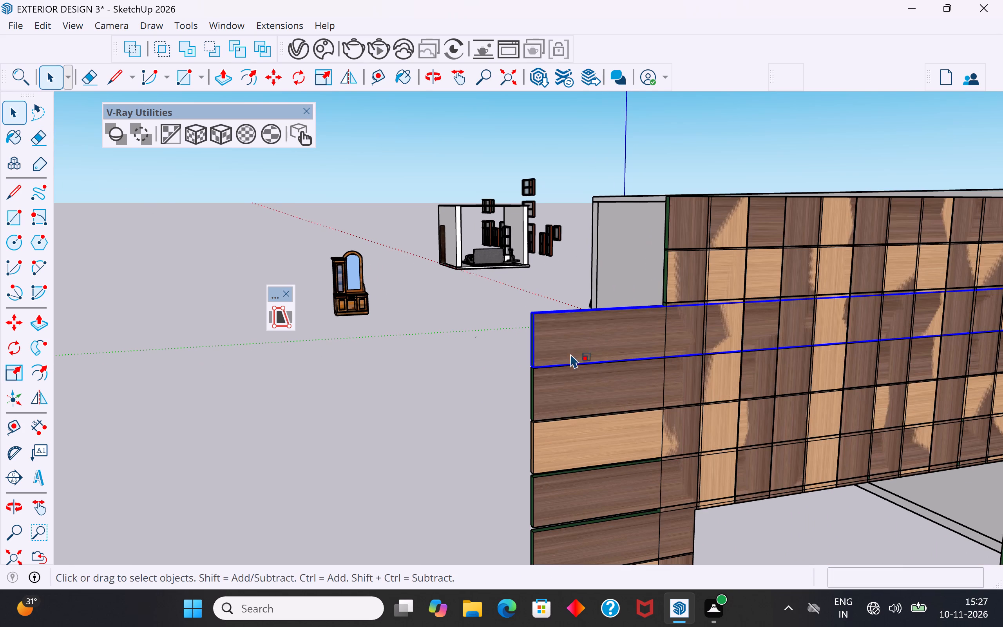
{"action": "key", "text": "s"}
{"action": "scroll", "coordinate": [529, 369], "scroll_direction": "up", "scroll_amount": 5}
{"action": "scroll", "coordinate": [534, 373], "scroll_direction": "down", "scroll_amount": 4}
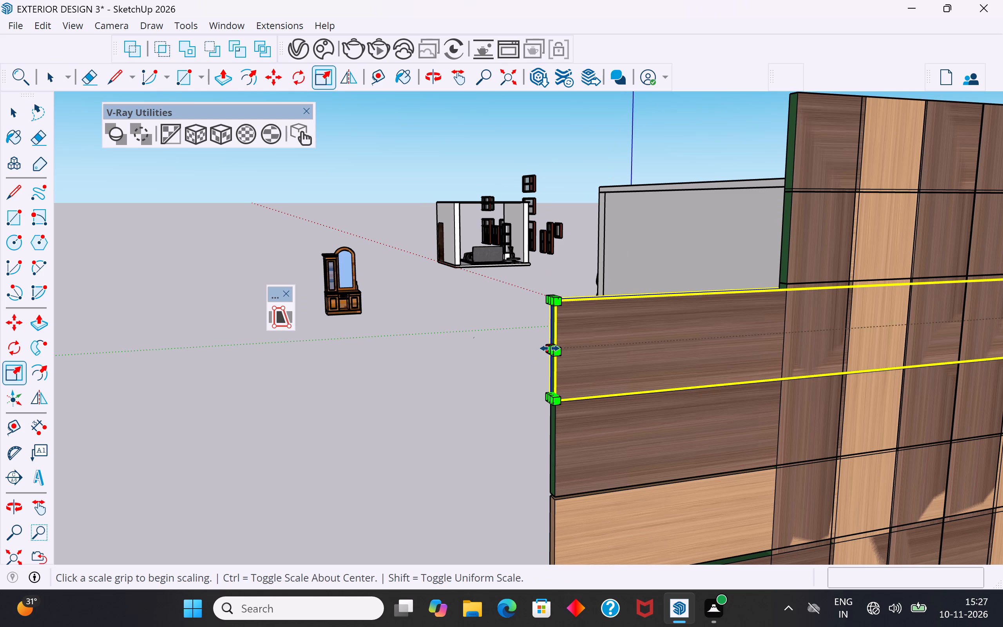
{"action": "left_click", "coordinate": [550, 348]}
{"action": "left_click", "coordinate": [784, 348]}
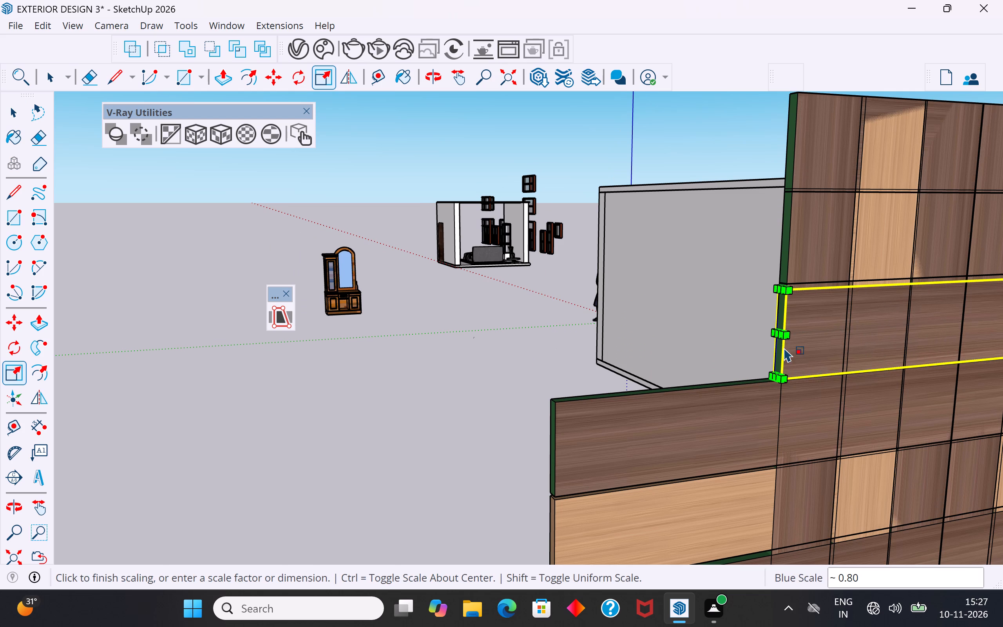
{"action": "left_click", "coordinate": [18, 112]}
{"action": "left_click", "coordinate": [406, 421]}
Scale the fourth horizontal strip's length from its overhanging end, flush with the shortened strips above.
{"action": "left_click", "coordinate": [587, 455]}
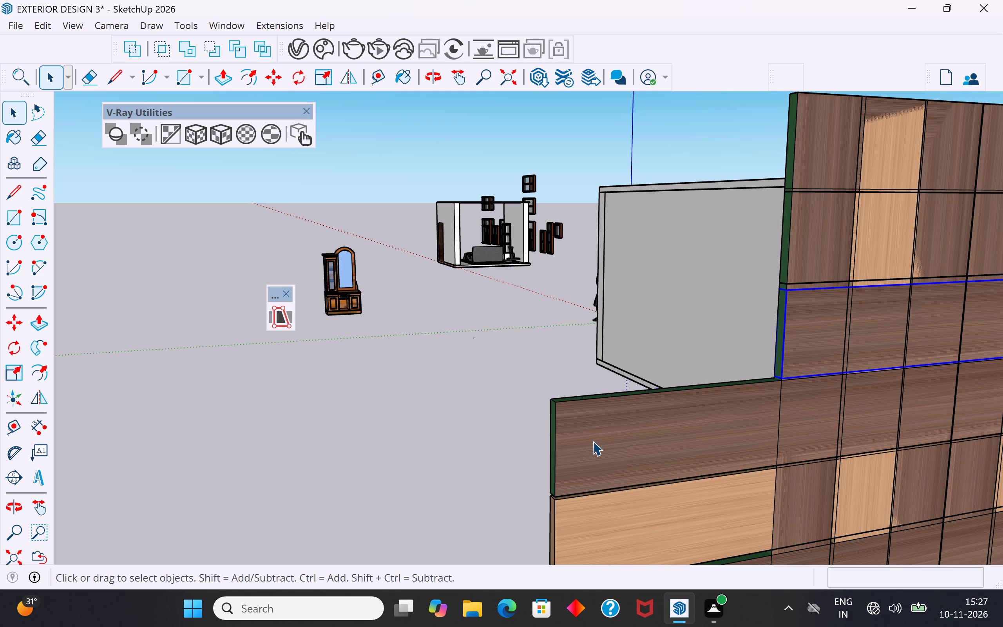
{"action": "key", "text": "s"}
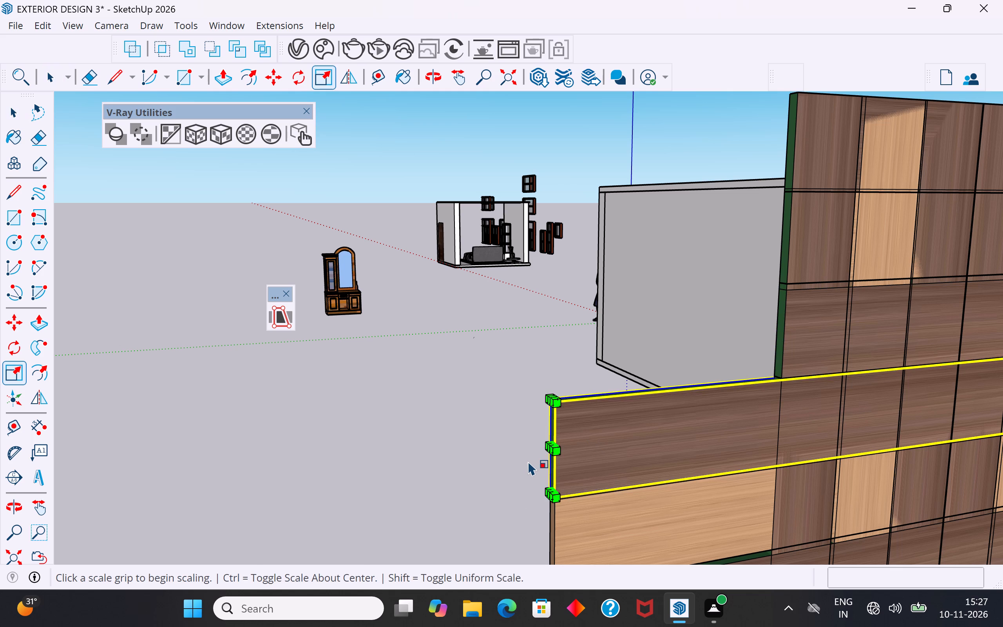
{"action": "scroll", "coordinate": [528, 461], "scroll_direction": "up", "scroll_amount": 4}
{"action": "scroll", "coordinate": [532, 462], "scroll_direction": "down", "scroll_amount": 3}
{"action": "scroll", "coordinate": [659, 412], "scroll_direction": "down", "scroll_amount": 1}
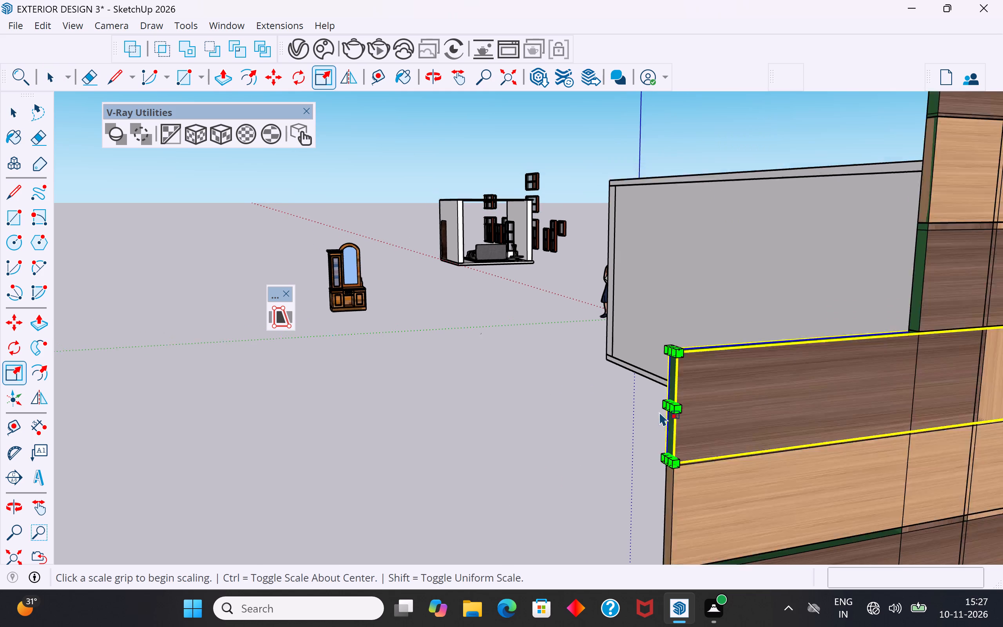
{"action": "scroll", "coordinate": [659, 412], "scroll_direction": "down", "scroll_amount": 1}
{"action": "scroll", "coordinate": [872, 391], "scroll_direction": "up", "scroll_amount": 3}
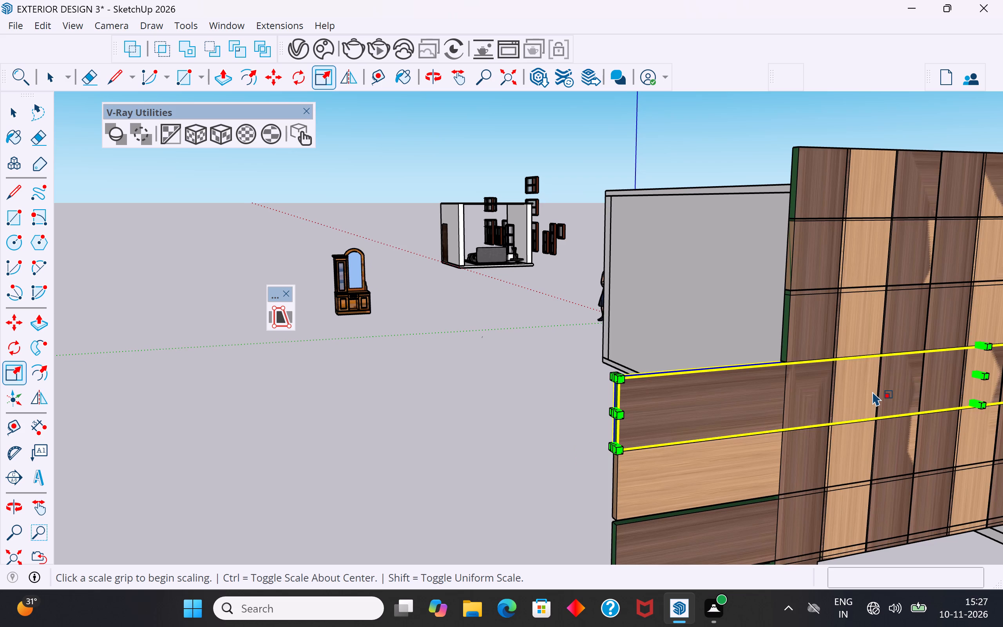
{"action": "scroll", "coordinate": [872, 391], "scroll_direction": "up", "scroll_amount": 1}
{"action": "left_click", "coordinate": [551, 420]}
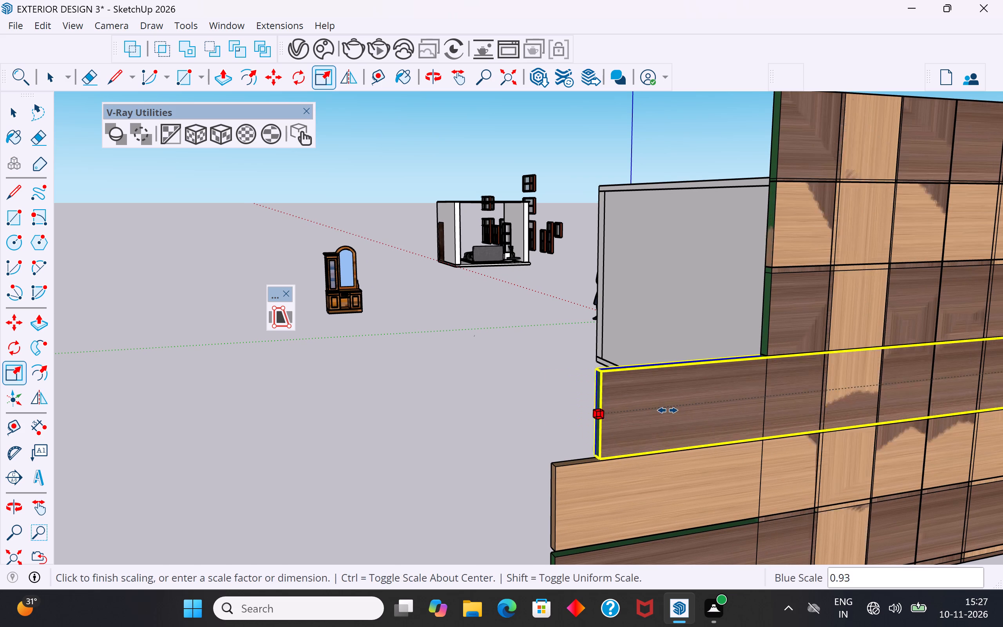
{"action": "left_click", "coordinate": [770, 399]}
{"action": "scroll", "coordinate": [658, 346], "scroll_direction": "down", "scroll_amount": 6}
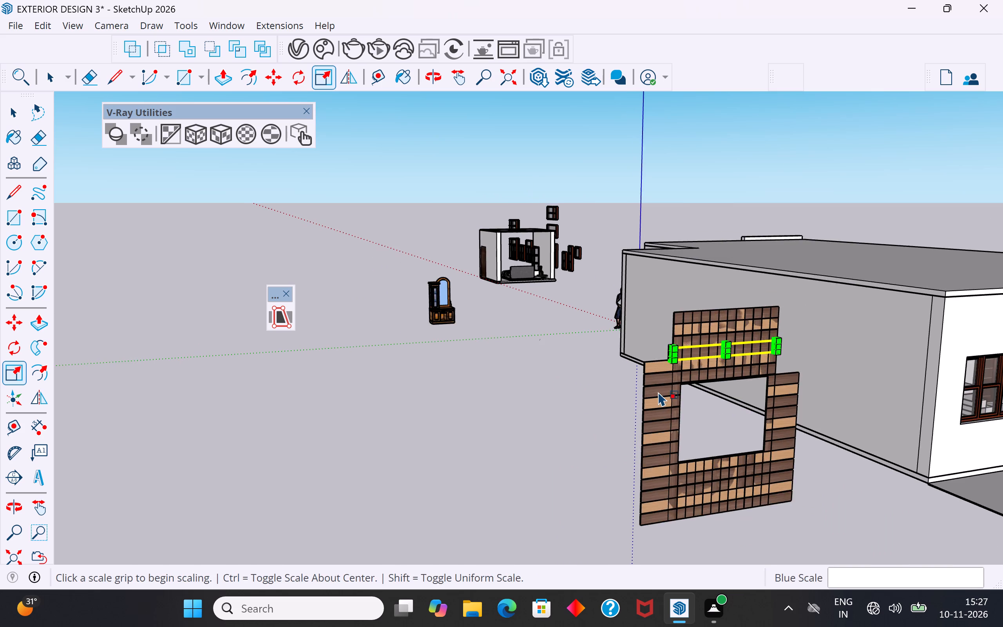
{"action": "scroll", "coordinate": [658, 393], "scroll_direction": "up", "scroll_amount": 4}
{"action": "left_click", "coordinate": [18, 120]}
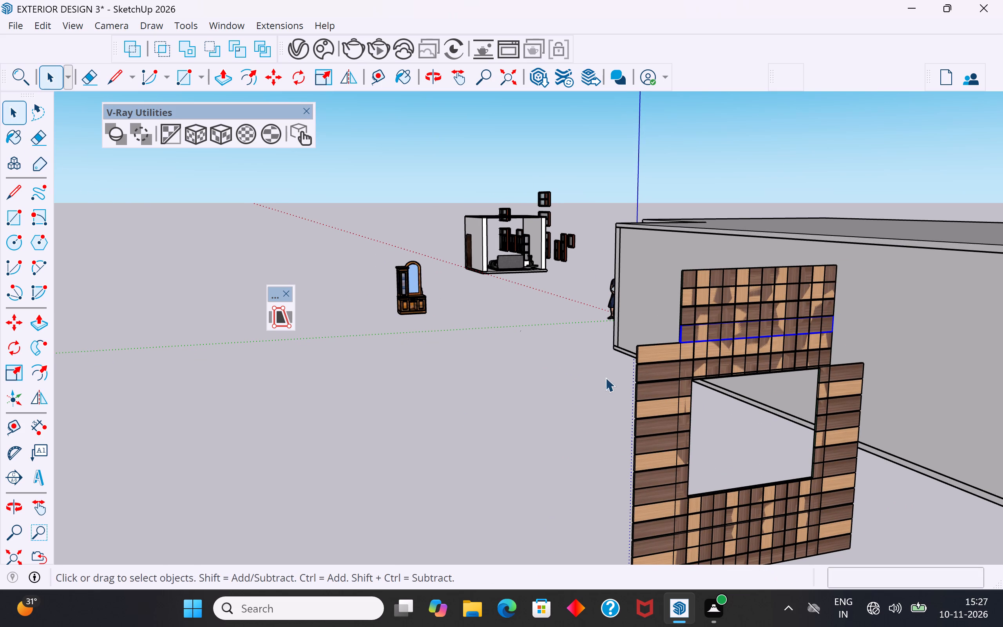
Scale the fifth horizontal strip to about 0.80 of its length, flush with the strips above.
{"action": "left_click", "coordinate": [677, 354]}
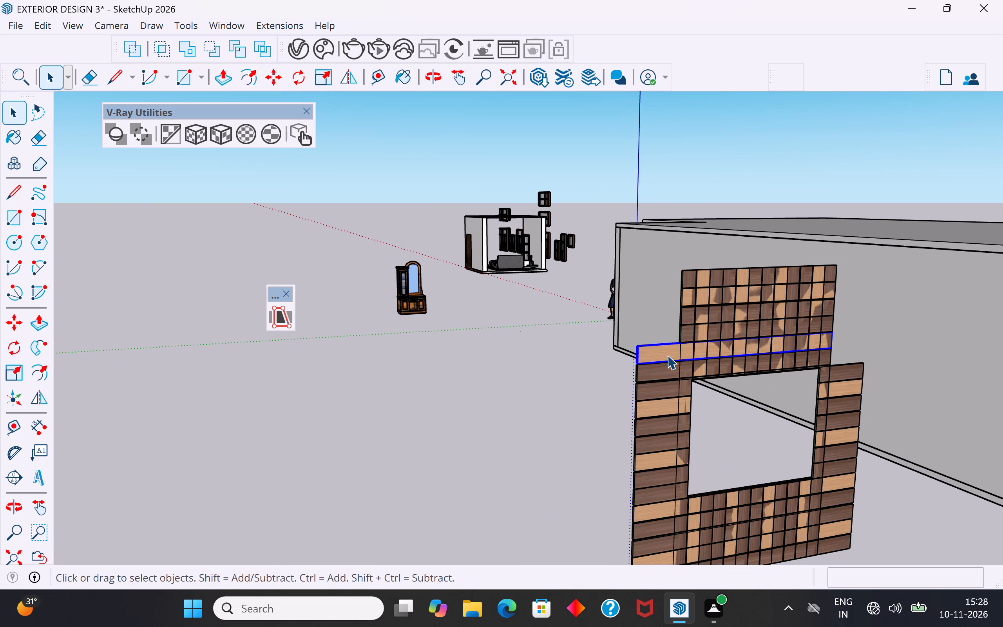
{"action": "scroll", "coordinate": [667, 355], "scroll_direction": "up", "scroll_amount": 5}
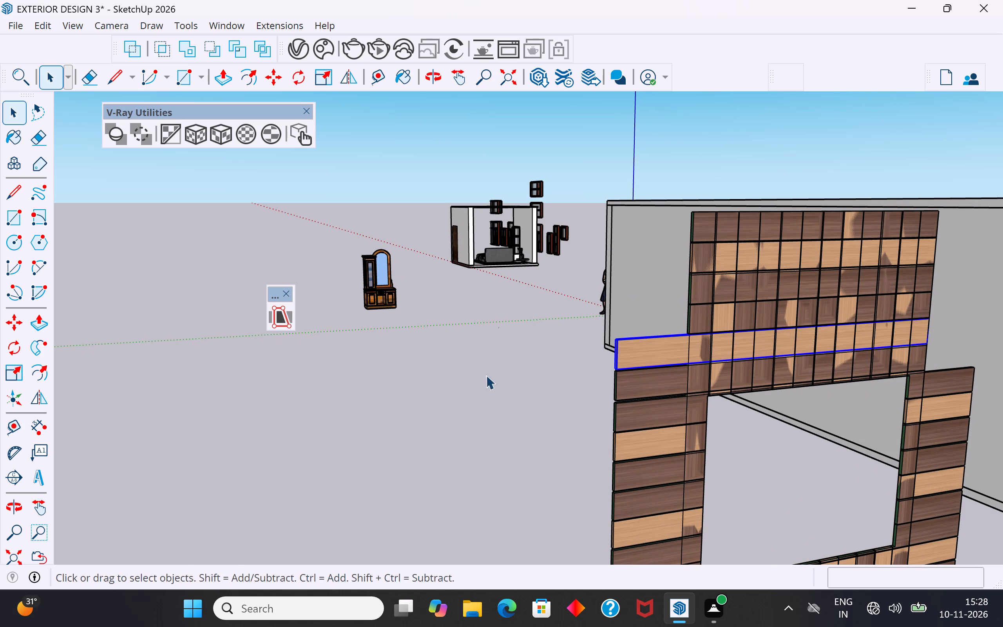
{"action": "scroll", "coordinate": [609, 353], "scroll_direction": "up", "scroll_amount": 3}
{"action": "key", "text": "s"}
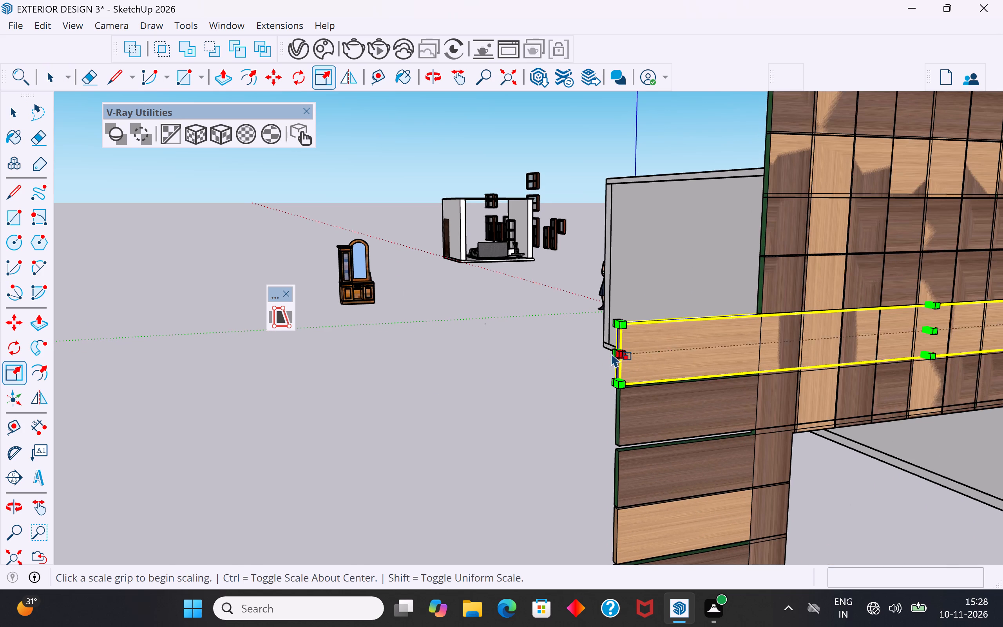
{"action": "scroll", "coordinate": [610, 353], "scroll_direction": "up", "scroll_amount": 5}
{"action": "scroll", "coordinate": [617, 352], "scroll_direction": "down", "scroll_amount": 6}
{"action": "scroll", "coordinate": [628, 354], "scroll_direction": "up", "scroll_amount": 4}
{"action": "left_click", "coordinate": [641, 342]}
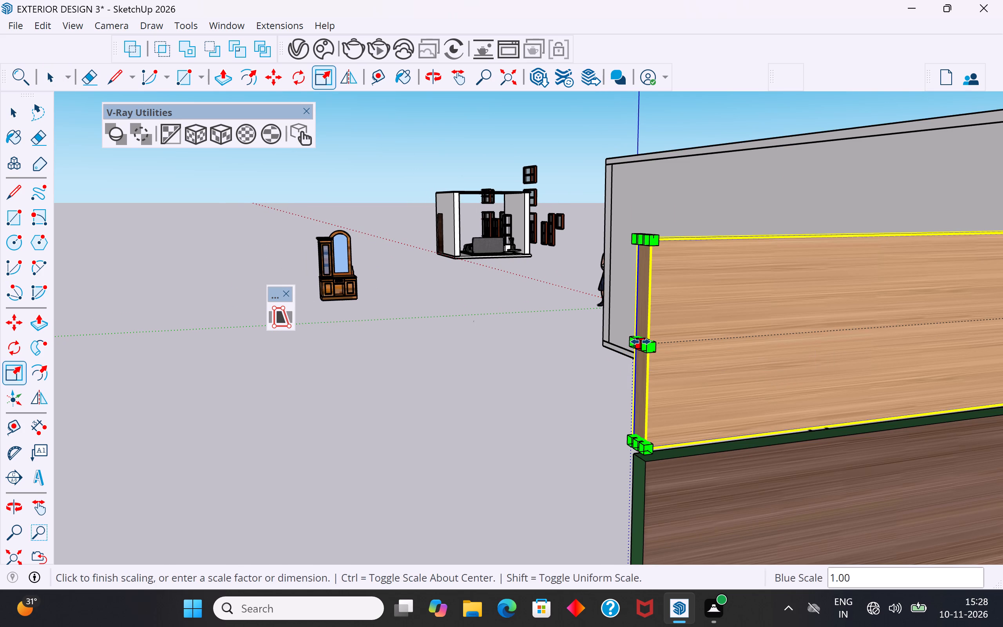
{"action": "scroll", "coordinate": [641, 342], "scroll_direction": "down", "scroll_amount": 8}
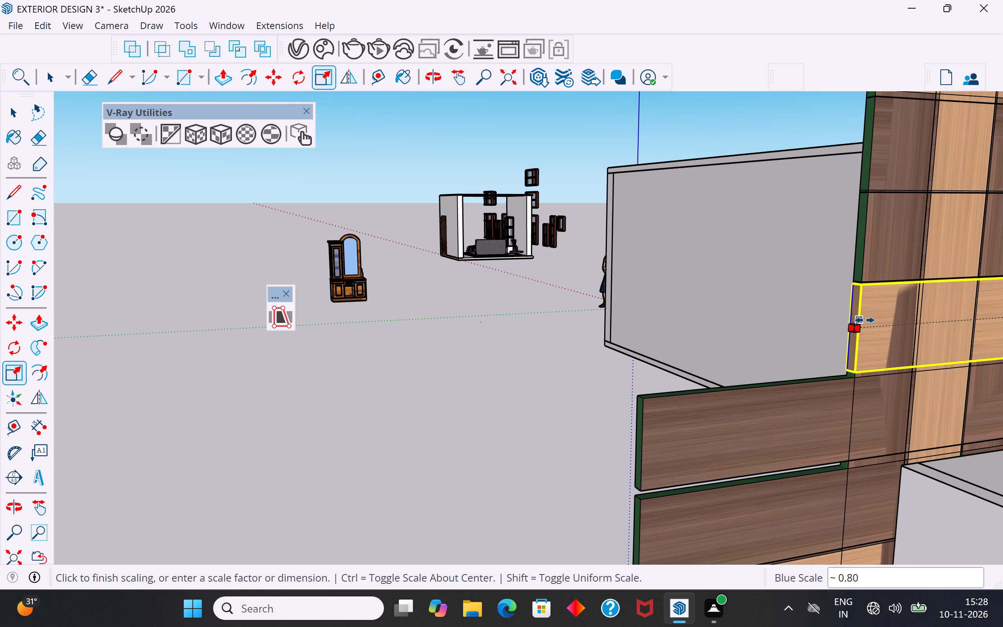
{"action": "left_click", "coordinate": [856, 320]}
{"action": "scroll", "coordinate": [582, 310], "scroll_direction": "down", "scroll_amount": 4}
{"action": "middle_click_drag", "start_coordinate": [608, 350], "coordinate": [629, 388]}
{"action": "scroll", "coordinate": [630, 389], "scroll_direction": "up", "scroll_amount": 6}
{"action": "left_click", "coordinate": [13, 122]}
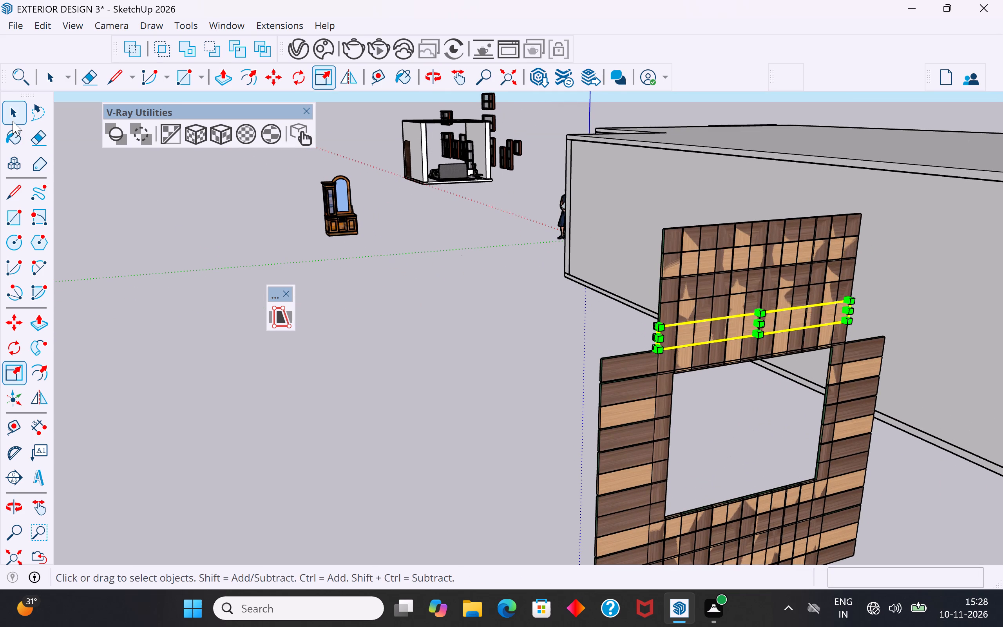
Scale the sixth horizontal strip, just above the window opening, to 0.80 of its length, ending at the outermost vertical strip.
{"action": "scroll", "coordinate": [670, 360], "scroll_direction": "up", "scroll_amount": 3}
{"action": "left_click", "coordinate": [633, 369]}
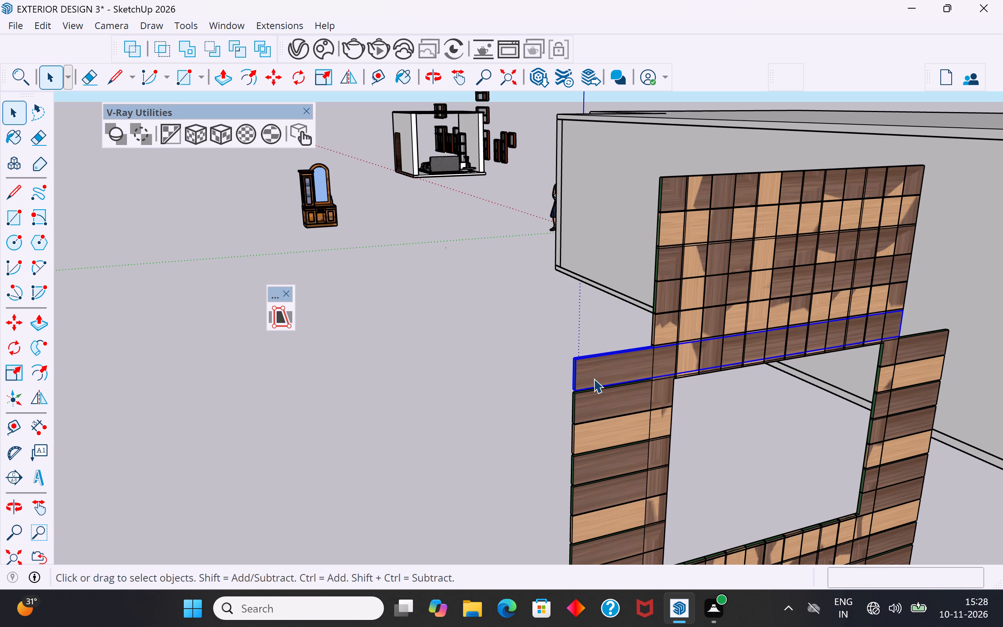
{"action": "left_click", "coordinate": [605, 391]}
{"action": "key", "text": "m"}
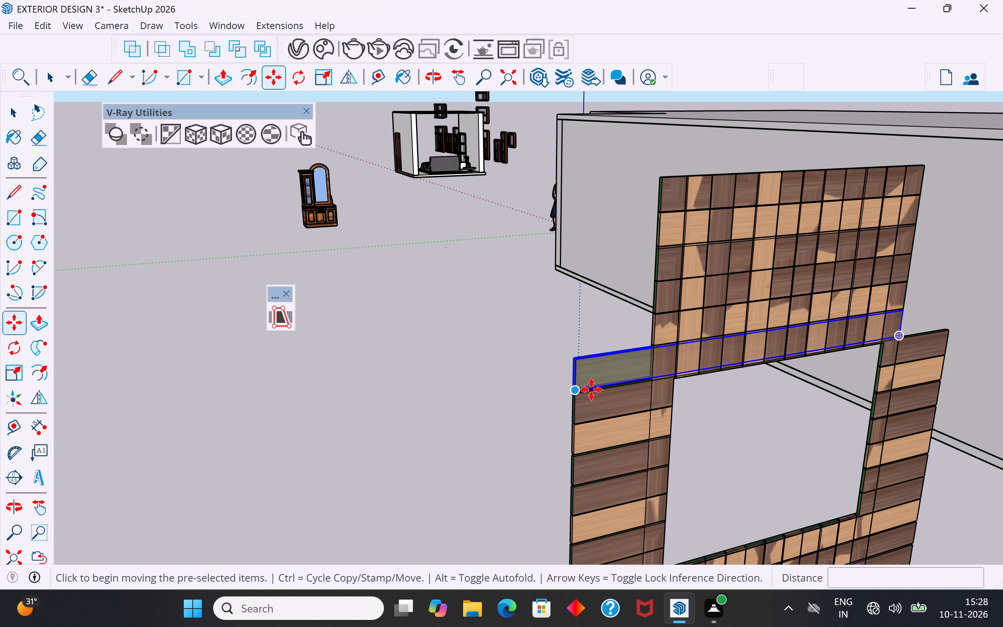
{"action": "key", "text": "s"}
{"action": "scroll", "coordinate": [590, 373], "scroll_direction": "up", "scroll_amount": 8}
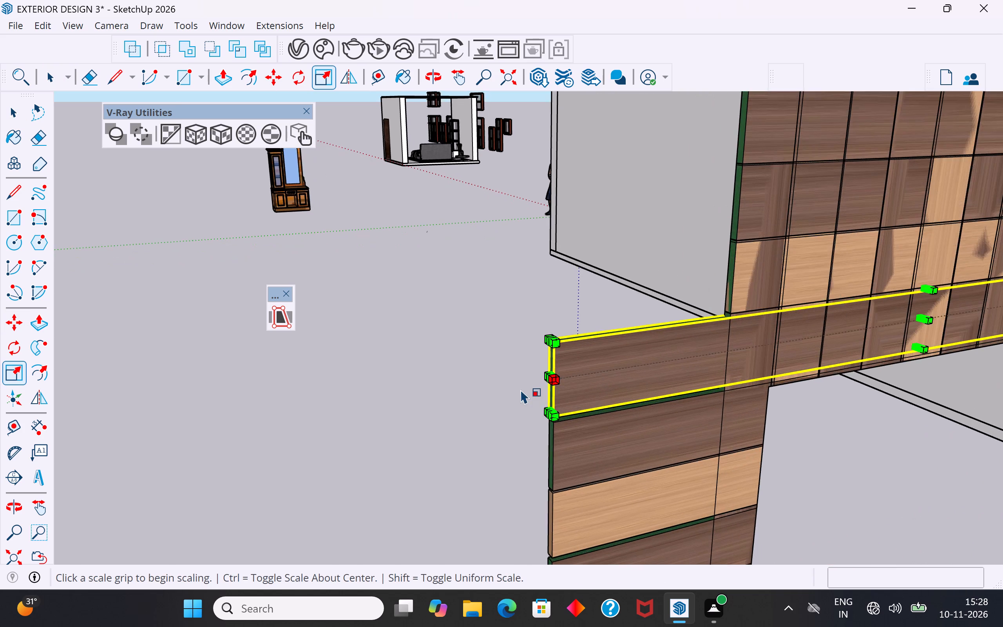
{"action": "scroll", "coordinate": [520, 390], "scroll_direction": "up", "scroll_amount": 5}
{"action": "scroll", "coordinate": [542, 386], "scroll_direction": "down", "scroll_amount": 4}
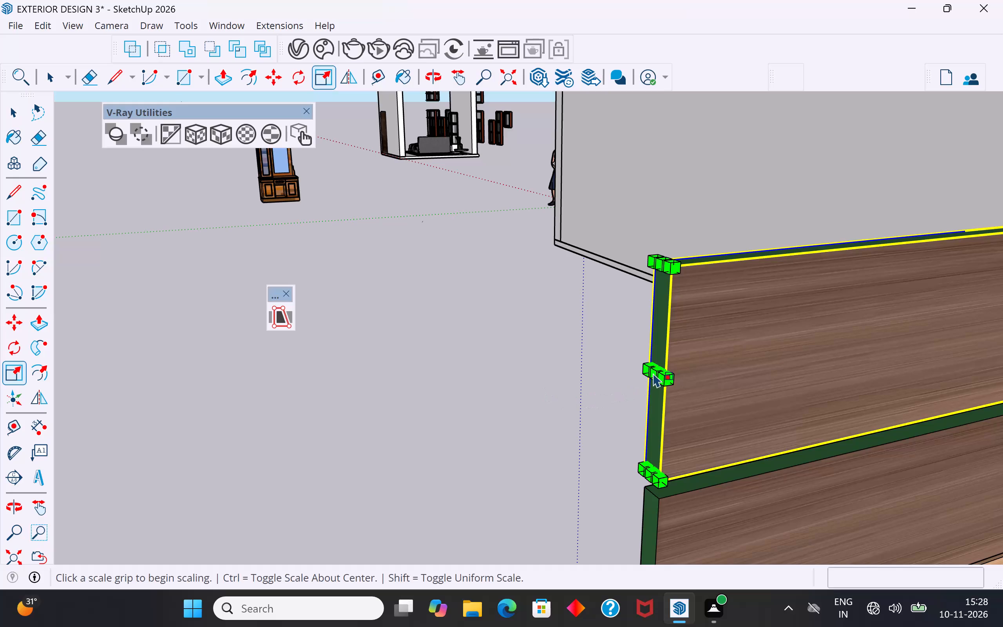
{"action": "left_click", "coordinate": [655, 371]}
{"action": "scroll", "coordinate": [655, 371], "scroll_direction": "down", "scroll_amount": 9}
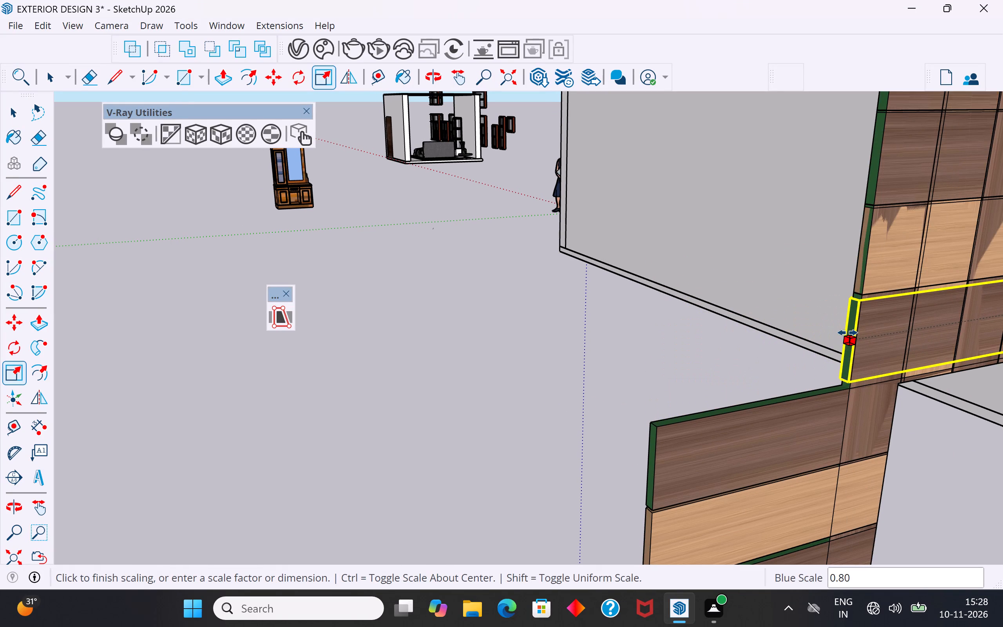
{"action": "left_click", "coordinate": [850, 333]}
{"action": "left_click", "coordinate": [18, 113]}
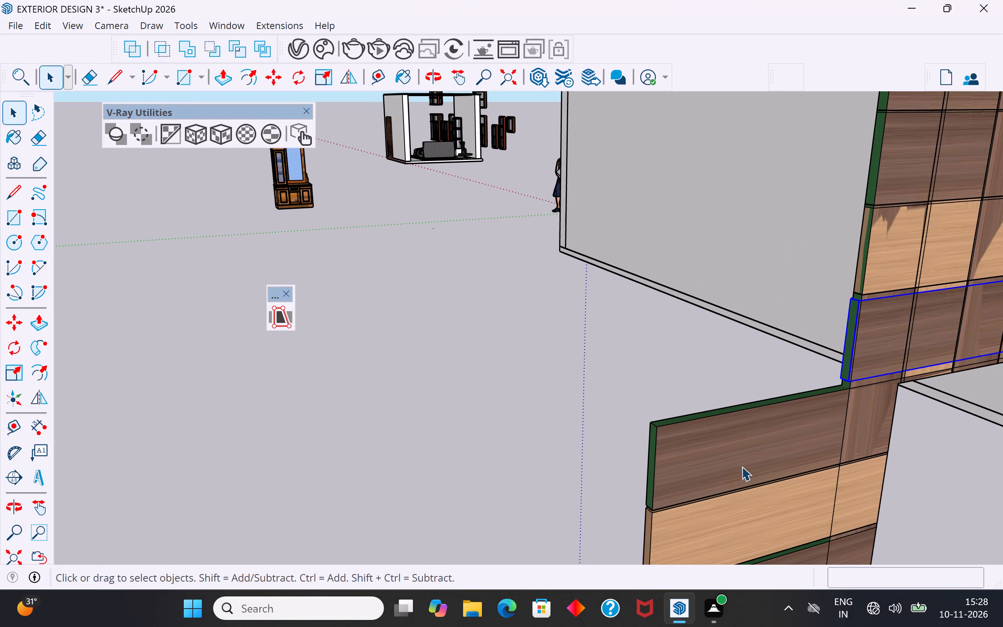
Scale the seventh horizontal strip, at the top of the window opening, to about 0.83 of its length, ending at the outermost vertical strip.
{"action": "left_click", "coordinate": [742, 466]}
{"action": "key", "text": "s"}
{"action": "scroll", "coordinate": [650, 462], "scroll_direction": "up", "scroll_amount": 3}
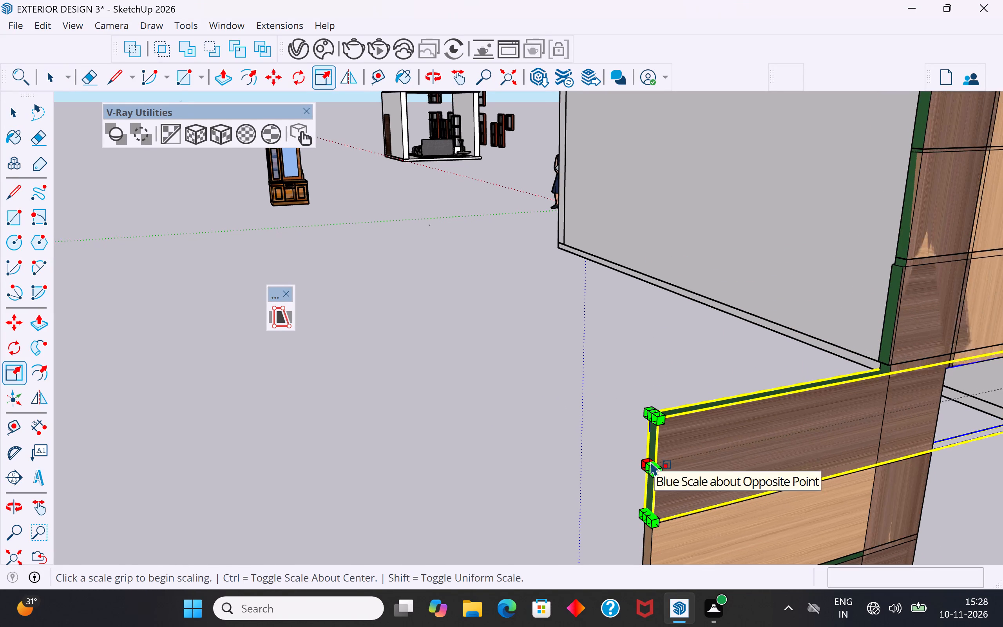
{"action": "left_click", "coordinate": [653, 467]}
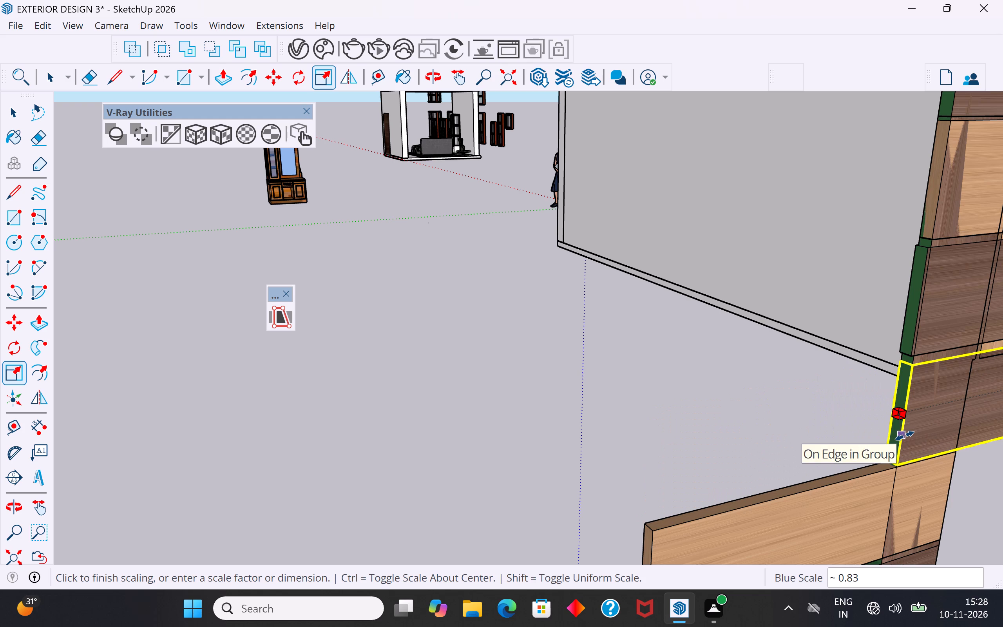
{"action": "left_click", "coordinate": [905, 436]}
{"action": "scroll", "coordinate": [531, 406], "scroll_direction": "down", "scroll_amount": 6}
{"action": "middle_click_drag", "start_coordinate": [669, 444], "coordinate": [617, 433]}
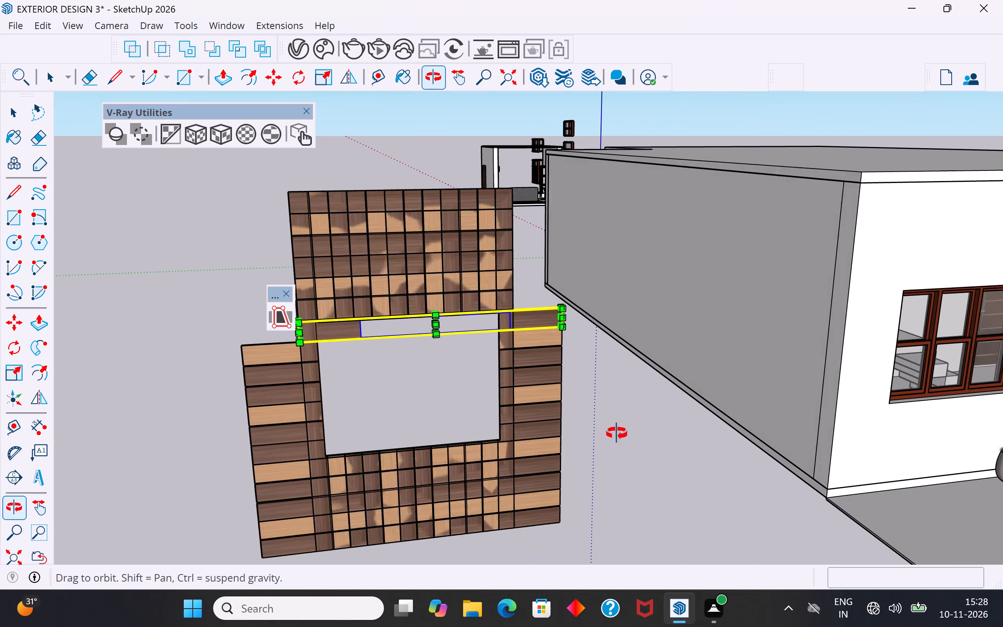
{"action": "middle_click_drag", "start_coordinate": [617, 433], "coordinate": [622, 437]}
{"action": "scroll", "coordinate": [395, 357], "scroll_direction": "up", "scroll_amount": 4}
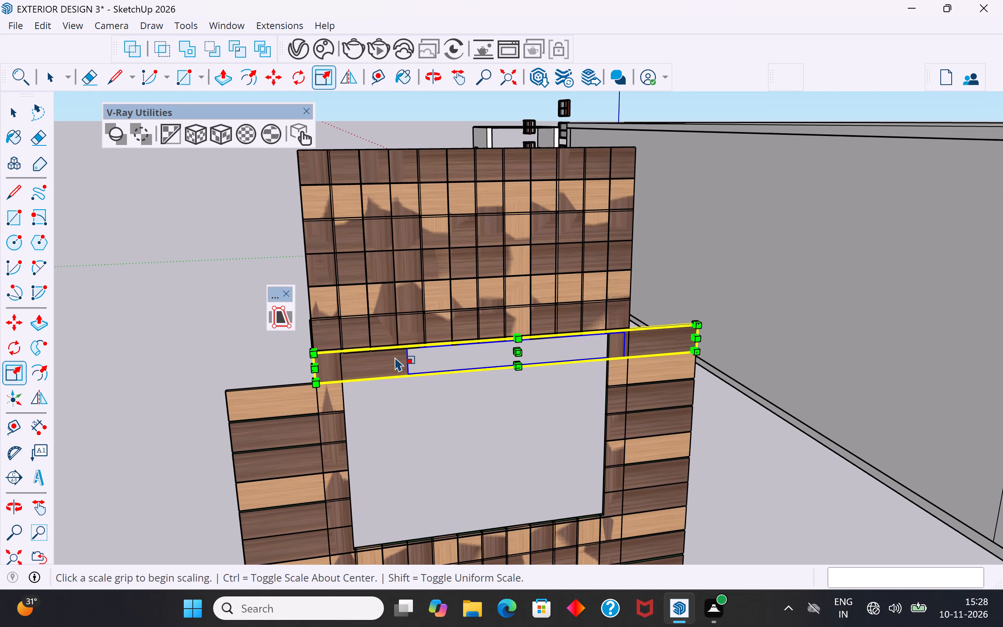
{"action": "left_click", "coordinate": [395, 357]}
{"action": "left_click", "coordinate": [764, 471]}
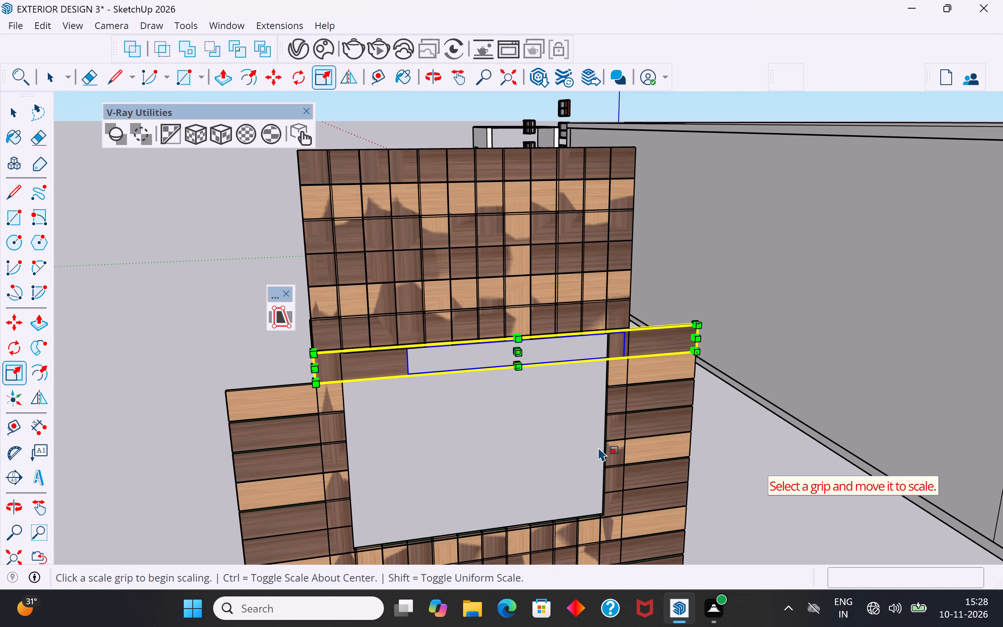
{"action": "left_click", "coordinate": [565, 464]}
{"action": "scroll", "coordinate": [565, 464], "scroll_direction": "down", "scroll_amount": 5}
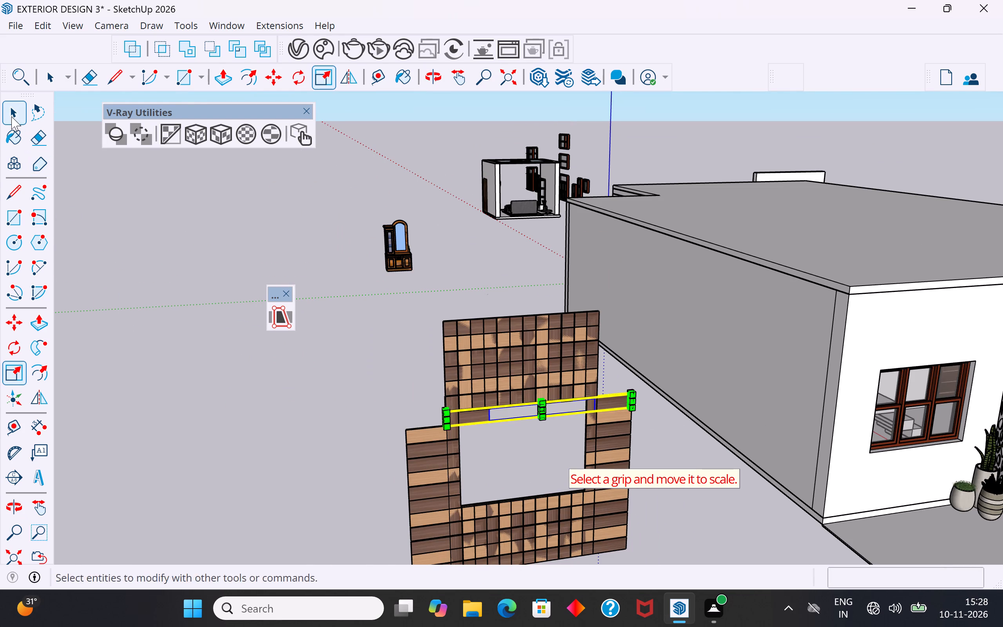
{"action": "left_click", "coordinate": [11, 116]}
{"action": "left_click", "coordinate": [145, 313]}
Push/Pull the seventh strip's inner end face back about 1' 2 3/8", flush with the window opening's side edge.
{"action": "middle_click_drag", "start_coordinate": [448, 442], "coordinate": [430, 430]}
{"action": "scroll", "coordinate": [447, 418], "scroll_direction": "up", "scroll_amount": 3}
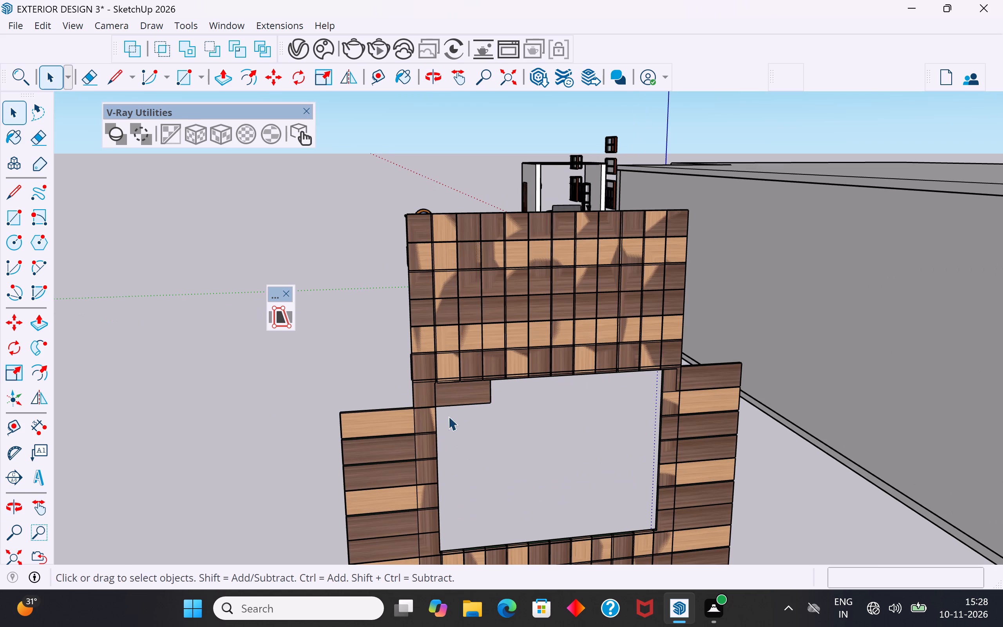
{"action": "left_click", "coordinate": [467, 391]}
{"action": "scroll", "coordinate": [467, 391], "scroll_direction": "up", "scroll_amount": 4}
{"action": "triple_click", "coordinate": [467, 391]}
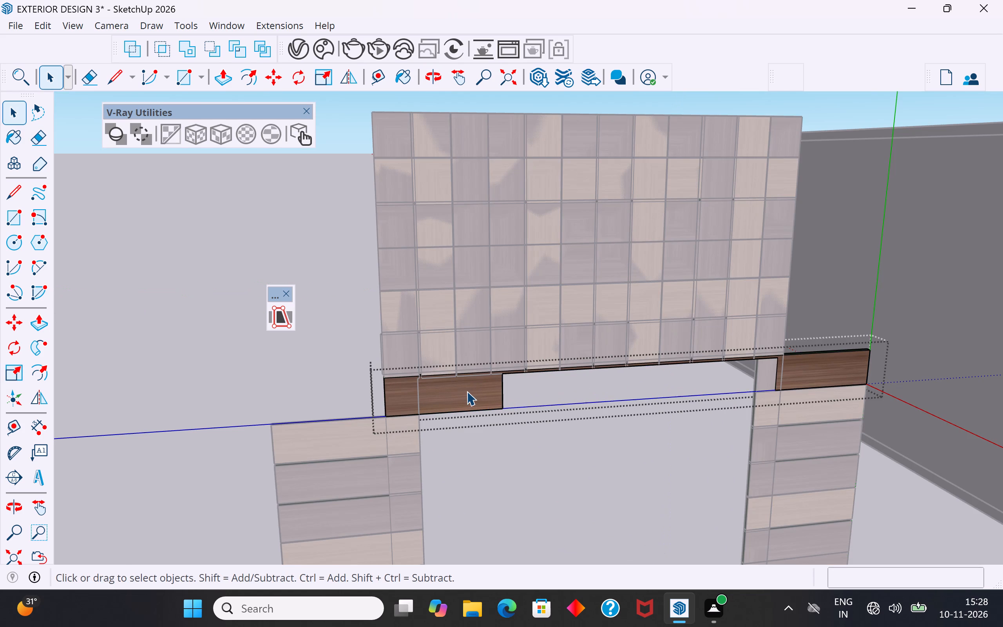
{"action": "scroll", "coordinate": [497, 387], "scroll_direction": "up", "scroll_amount": 3}
{"action": "middle_click_drag", "start_coordinate": [500, 388], "coordinate": [251, 386]}
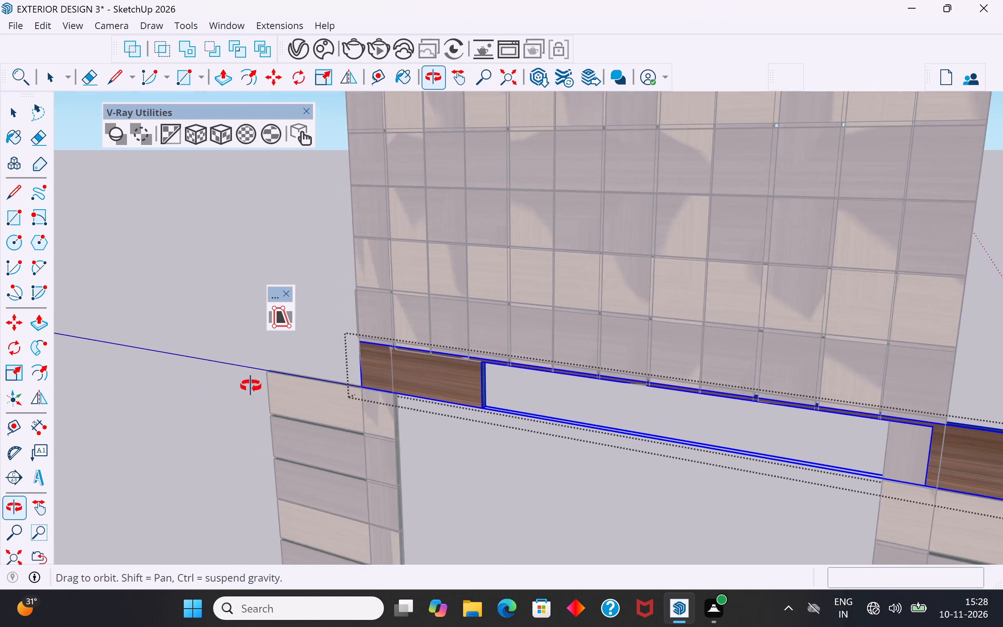
{"action": "middle_click_drag", "start_coordinate": [251, 386], "coordinate": [206, 381]}
{"action": "scroll", "coordinate": [430, 381], "scroll_direction": "up", "scroll_amount": 13}
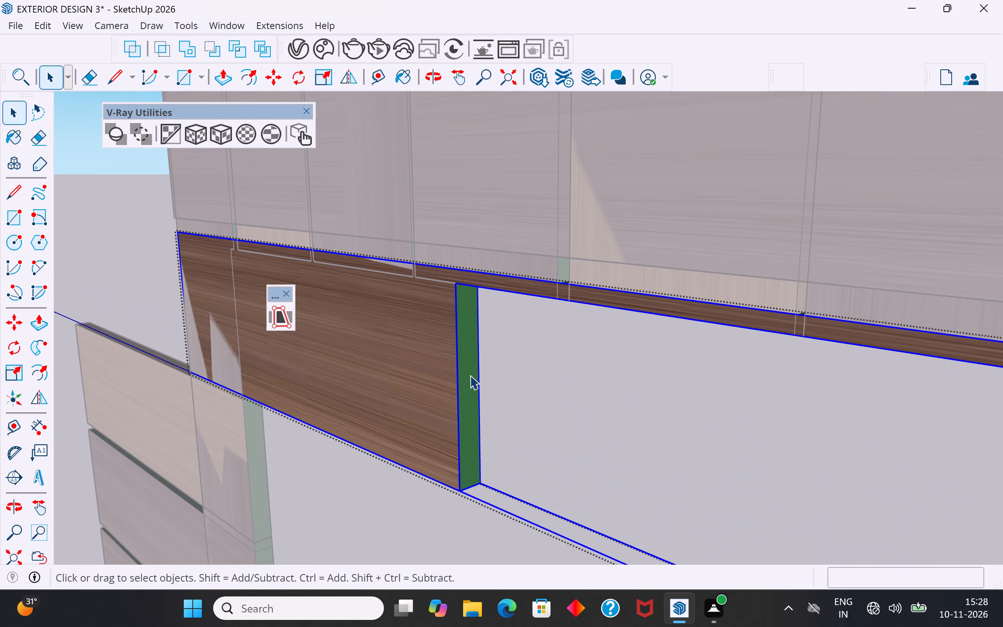
{"action": "triple_click", "coordinate": [470, 375]}
{"action": "left_click", "coordinate": [471, 363]}
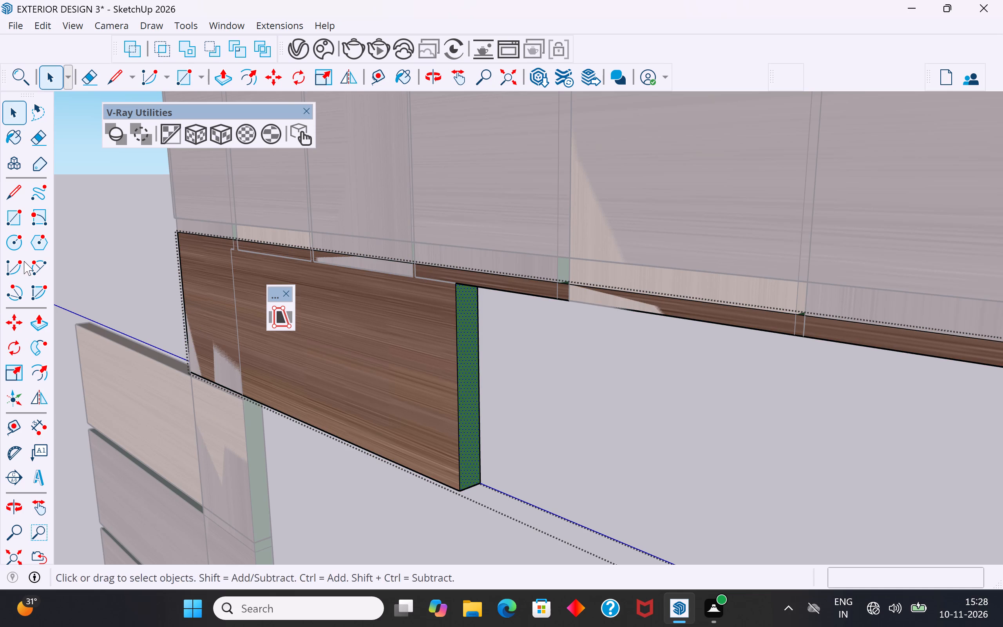
{"action": "left_click", "coordinate": [40, 326]}
{"action": "left_click", "coordinate": [459, 396]}
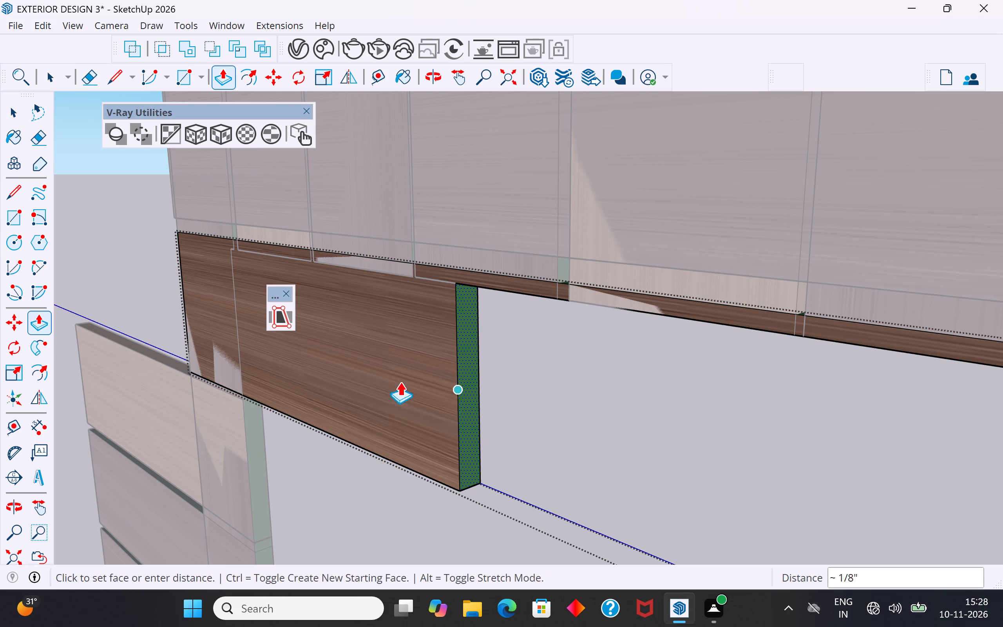
{"action": "left_click", "coordinate": [235, 344]}
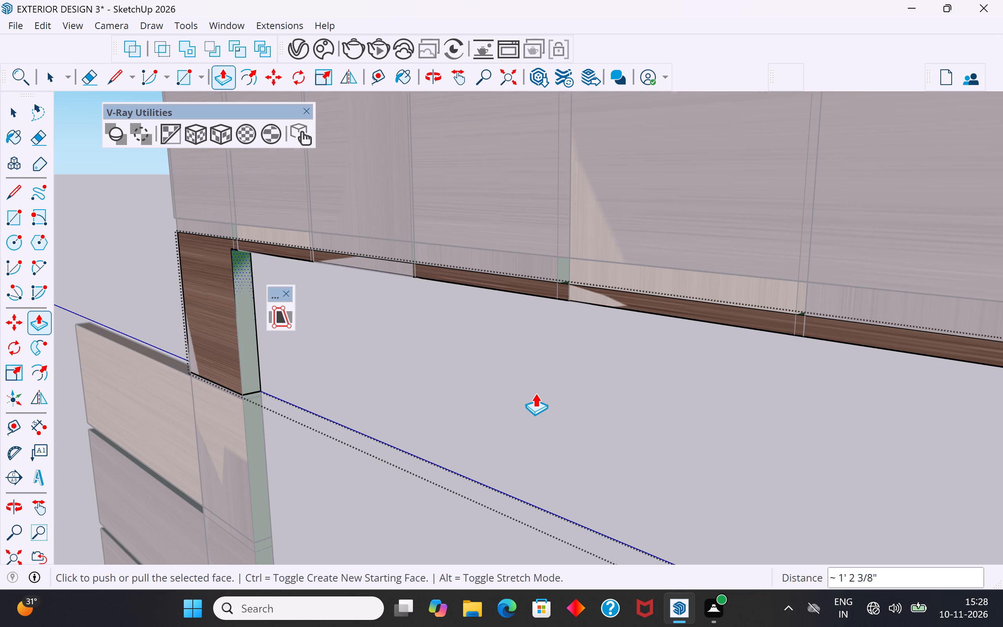
{"action": "scroll", "coordinate": [535, 393], "scroll_direction": "down", "scroll_amount": 20}
{"action": "scroll", "coordinate": [535, 393], "scroll_direction": "down", "scroll_amount": 9}
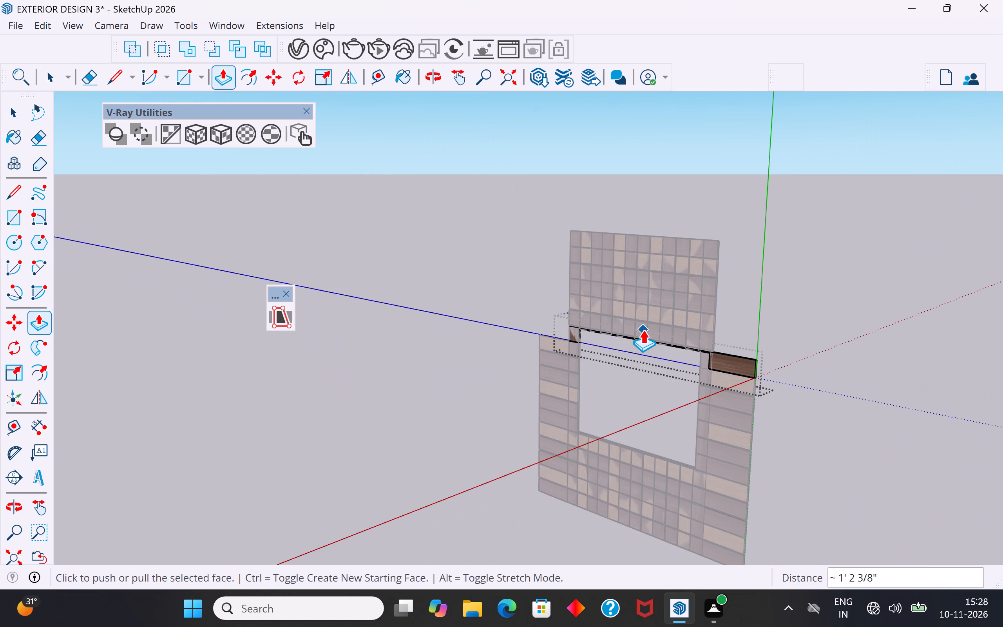
{"action": "left_click", "coordinate": [15, 105]}
{"action": "left_click", "coordinate": [418, 464]}
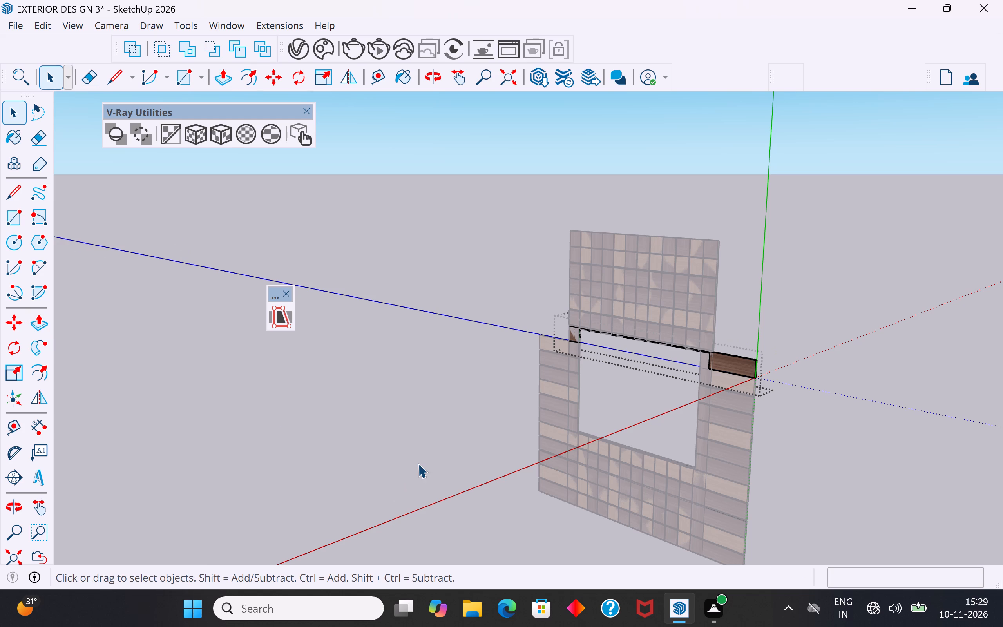
{"action": "scroll", "coordinate": [556, 390], "scroll_direction": "down", "scroll_amount": 6}
{"action": "left_click", "coordinate": [541, 405]}
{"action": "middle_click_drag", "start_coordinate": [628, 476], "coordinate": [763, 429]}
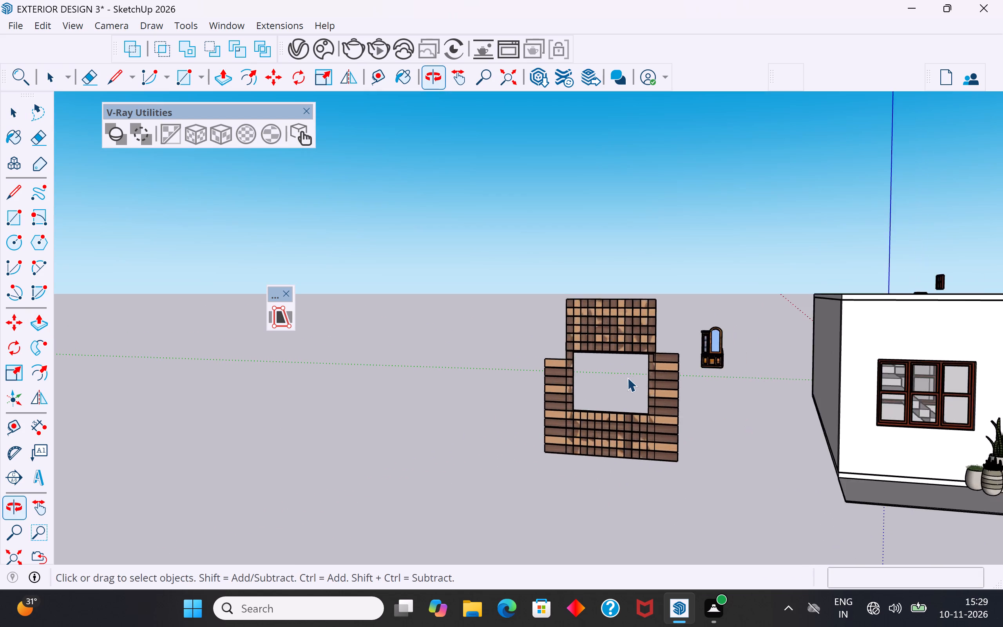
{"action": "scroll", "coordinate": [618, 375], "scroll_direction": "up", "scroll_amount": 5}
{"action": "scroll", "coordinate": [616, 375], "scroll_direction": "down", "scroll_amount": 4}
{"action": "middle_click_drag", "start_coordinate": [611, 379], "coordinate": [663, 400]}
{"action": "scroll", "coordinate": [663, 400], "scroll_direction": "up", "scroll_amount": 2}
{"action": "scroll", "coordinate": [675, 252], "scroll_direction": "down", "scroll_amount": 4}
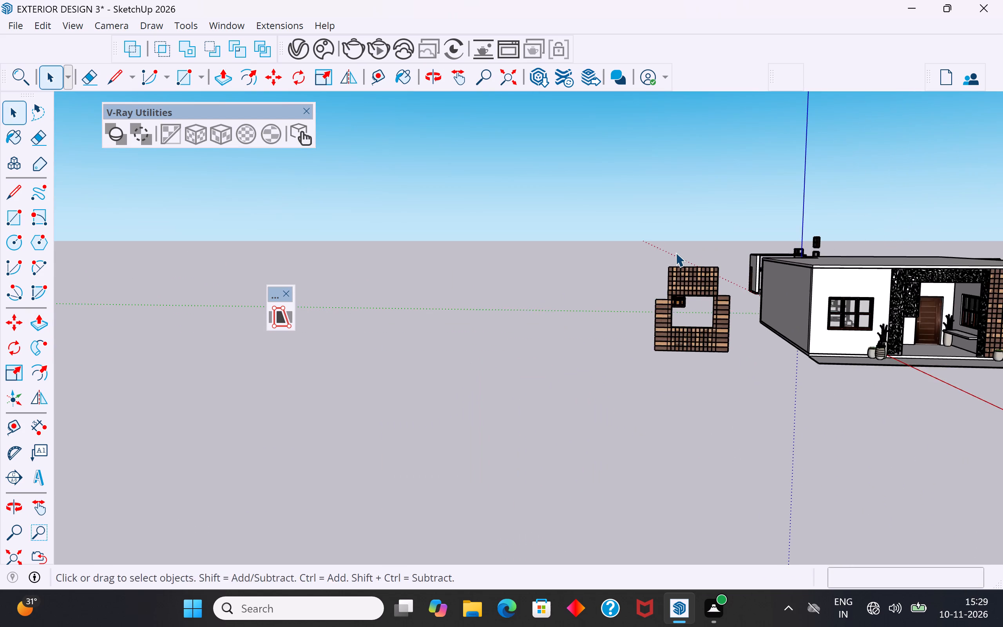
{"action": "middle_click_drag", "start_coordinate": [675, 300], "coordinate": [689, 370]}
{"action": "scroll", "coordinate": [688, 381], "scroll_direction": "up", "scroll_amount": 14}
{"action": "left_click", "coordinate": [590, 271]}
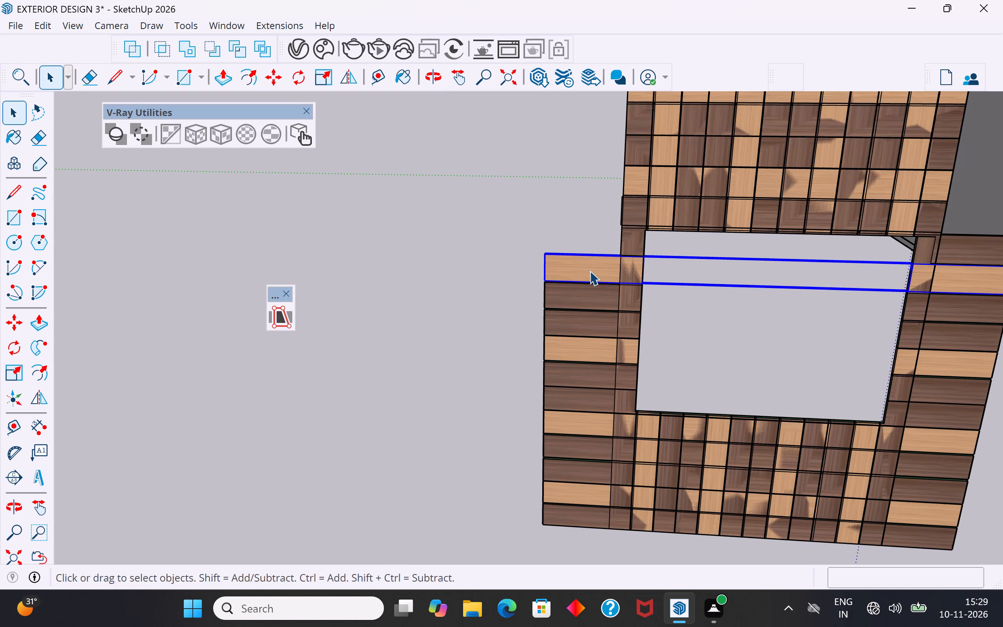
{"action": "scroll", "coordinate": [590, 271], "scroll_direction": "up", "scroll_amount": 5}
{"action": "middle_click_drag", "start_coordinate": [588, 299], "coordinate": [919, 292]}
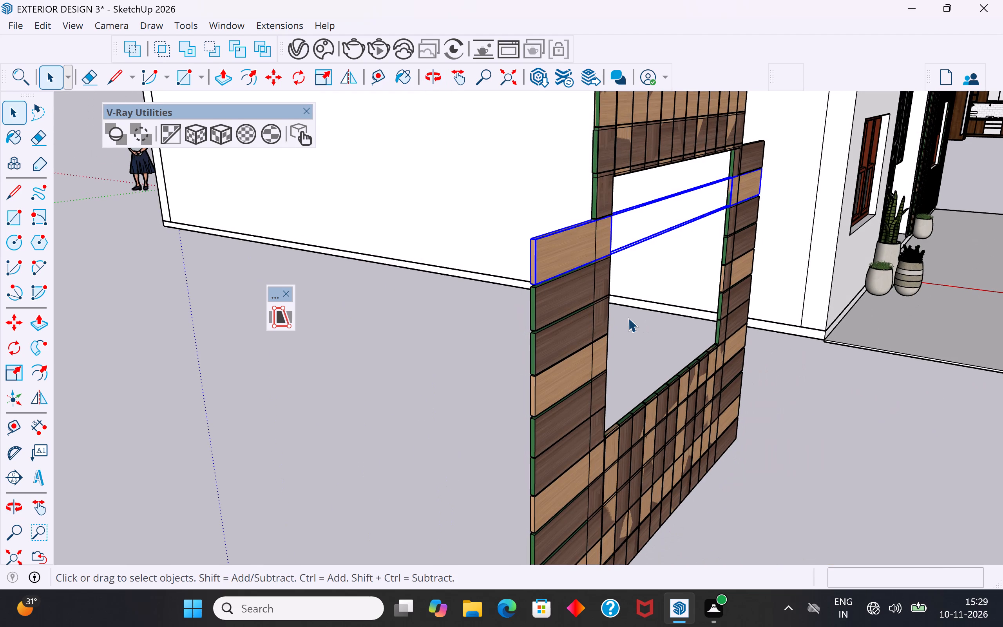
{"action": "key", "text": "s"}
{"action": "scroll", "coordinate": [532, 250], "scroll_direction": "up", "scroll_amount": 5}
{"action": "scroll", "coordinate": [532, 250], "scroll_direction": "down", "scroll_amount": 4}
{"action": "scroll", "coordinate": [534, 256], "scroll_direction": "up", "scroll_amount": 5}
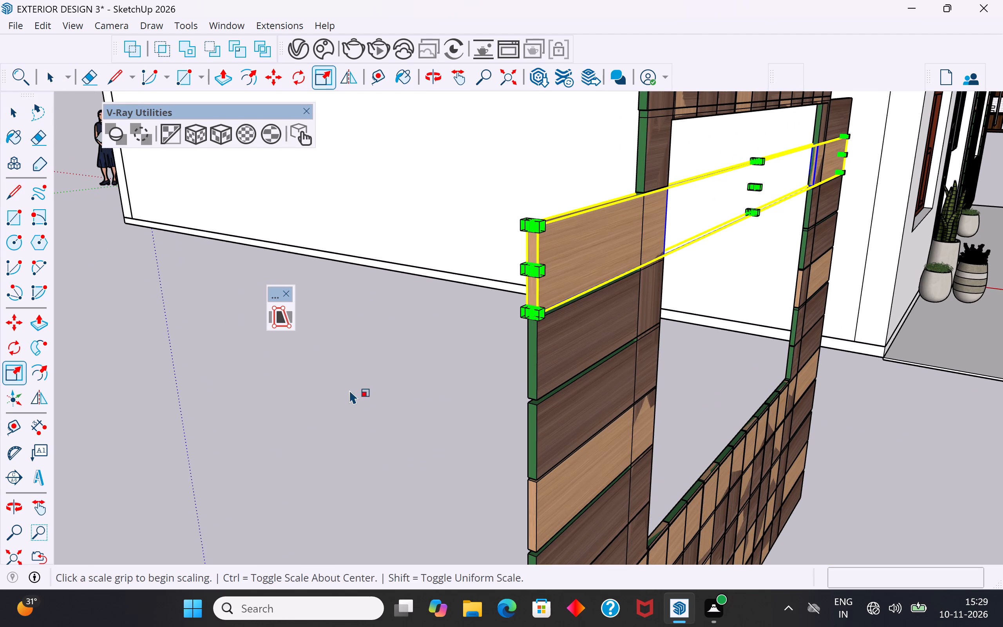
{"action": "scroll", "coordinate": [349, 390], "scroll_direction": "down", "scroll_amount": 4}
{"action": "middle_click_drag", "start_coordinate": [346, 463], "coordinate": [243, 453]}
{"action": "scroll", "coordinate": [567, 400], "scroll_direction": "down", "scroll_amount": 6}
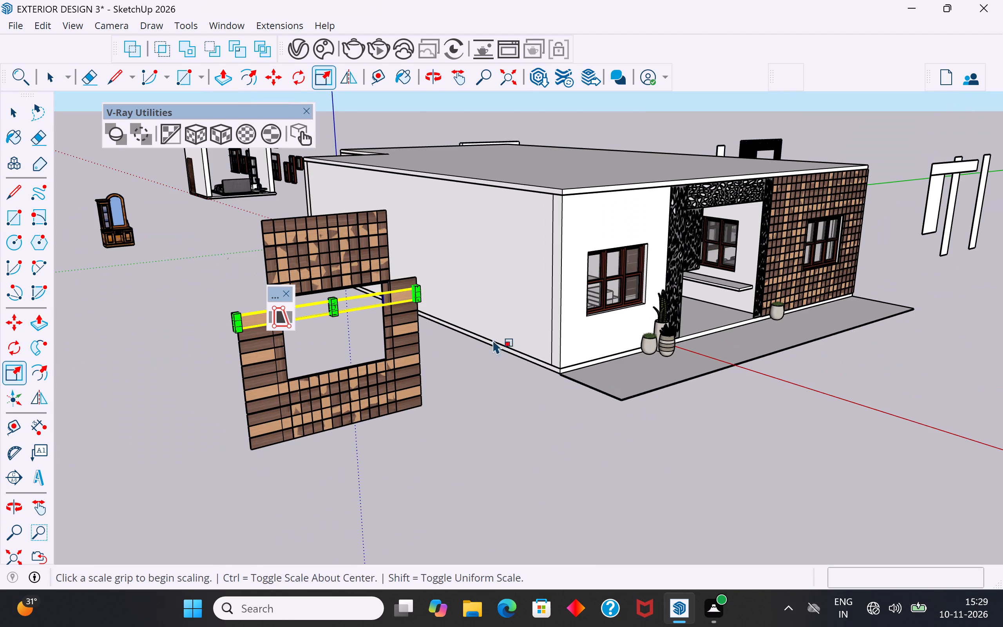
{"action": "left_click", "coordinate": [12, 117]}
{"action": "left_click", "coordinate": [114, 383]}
Push/Pull the eighth horizontal strip's overhanging end face inward about 1' 6 3/8", flush with the outermost vertical strip.
{"action": "scroll", "coordinate": [200, 366], "scroll_direction": "up", "scroll_amount": 3}
{"action": "middle_click_drag", "start_coordinate": [288, 366], "coordinate": [363, 367]}
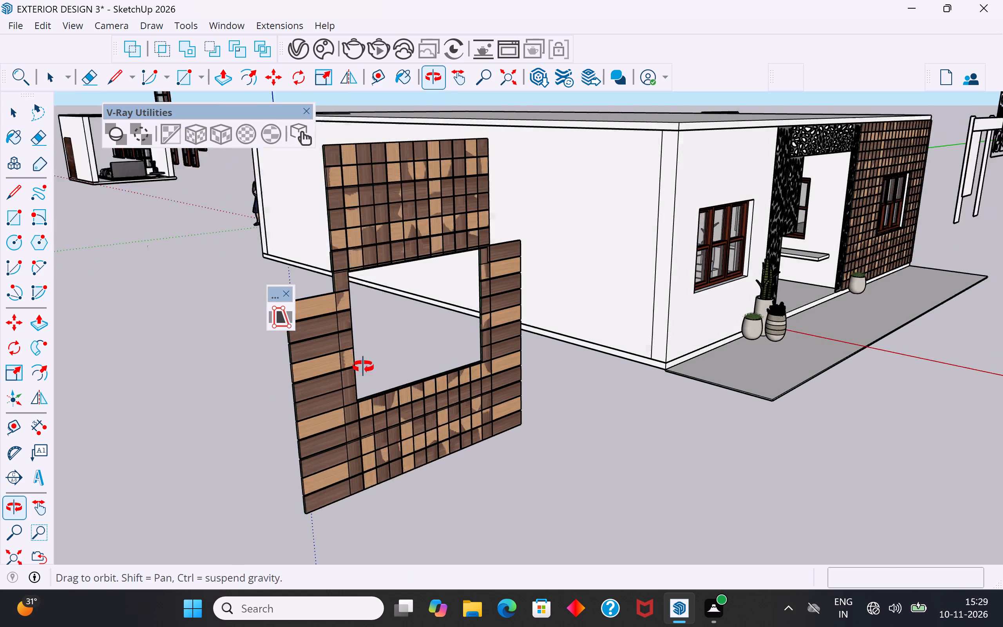
{"action": "middle_click_drag", "start_coordinate": [363, 367], "coordinate": [368, 367]}
{"action": "double_click", "coordinate": [346, 314]}
{"action": "middle_click_drag", "start_coordinate": [621, 453], "coordinate": [635, 450]}
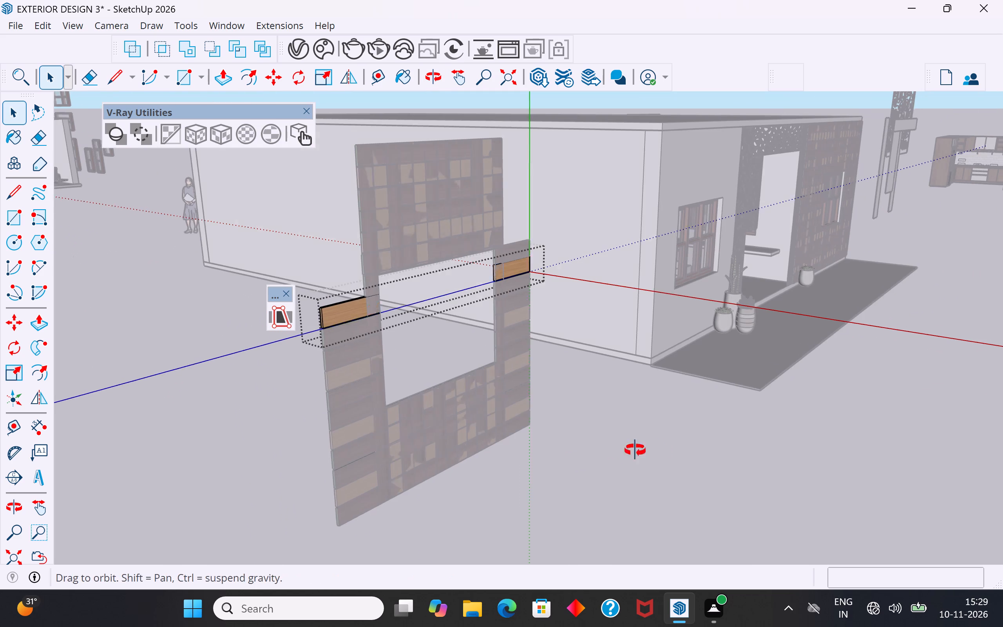
{"action": "middle_click_drag", "start_coordinate": [635, 450], "coordinate": [677, 450]}
{"action": "scroll", "coordinate": [484, 330], "scroll_direction": "up", "scroll_amount": 17}
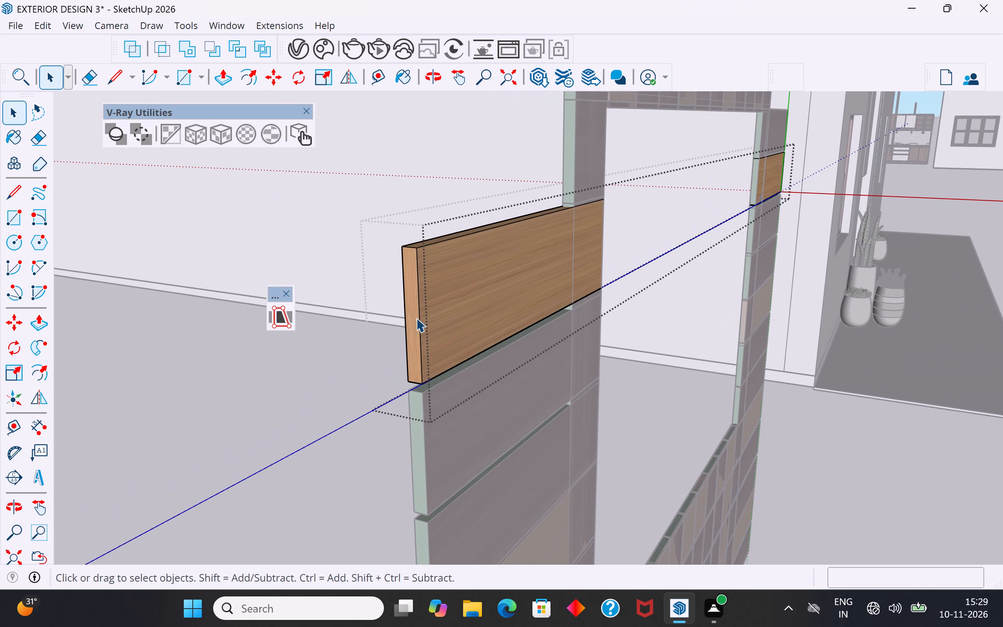
{"action": "triple_click", "coordinate": [415, 317]}
{"action": "left_click", "coordinate": [416, 311]}
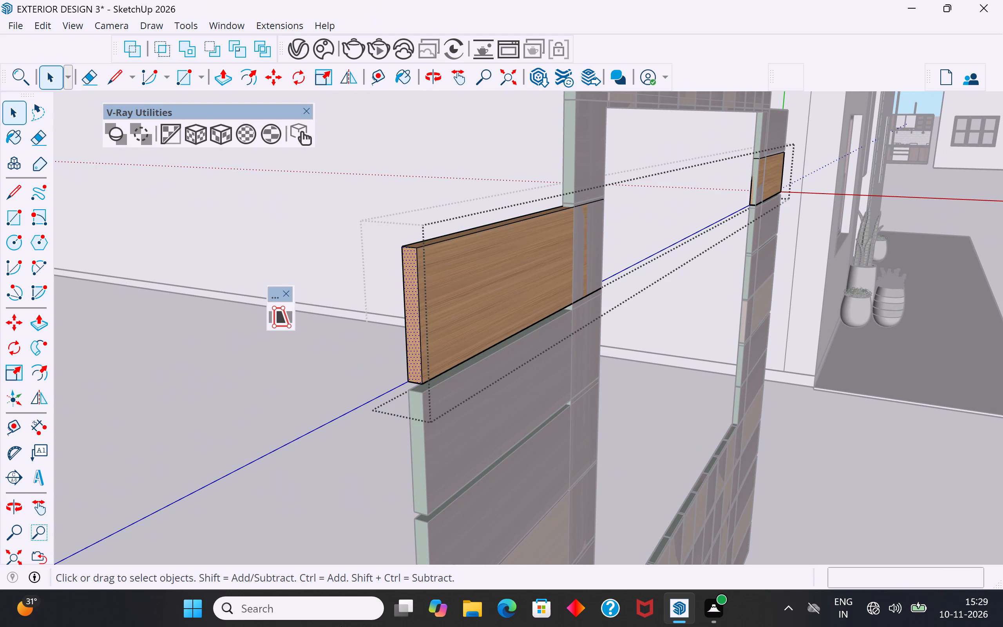
{"action": "left_click", "coordinate": [38, 319]}
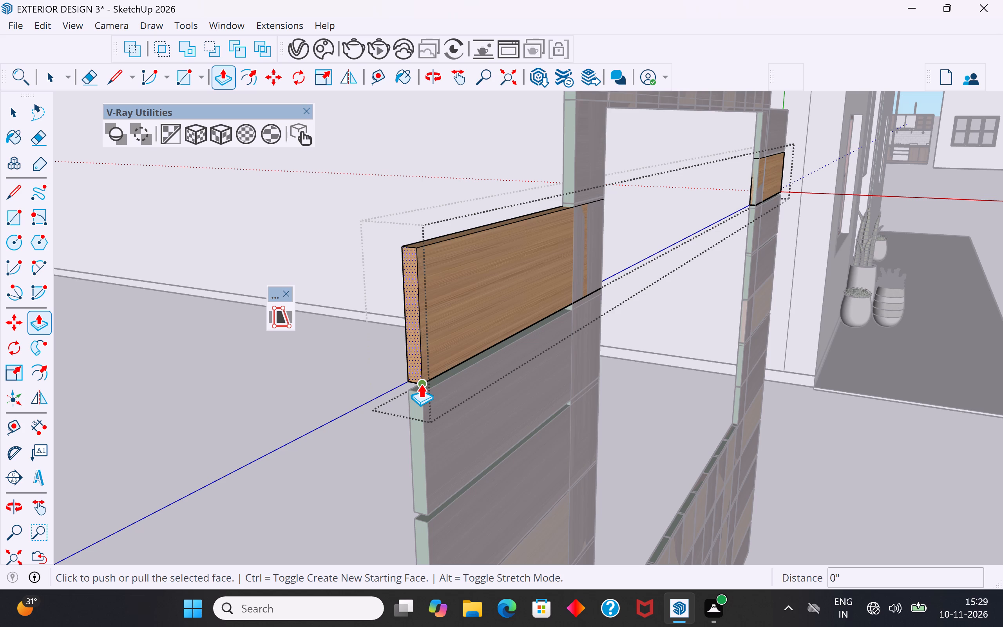
{"action": "left_click", "coordinate": [421, 384]}
{"action": "left_click", "coordinate": [572, 295]}
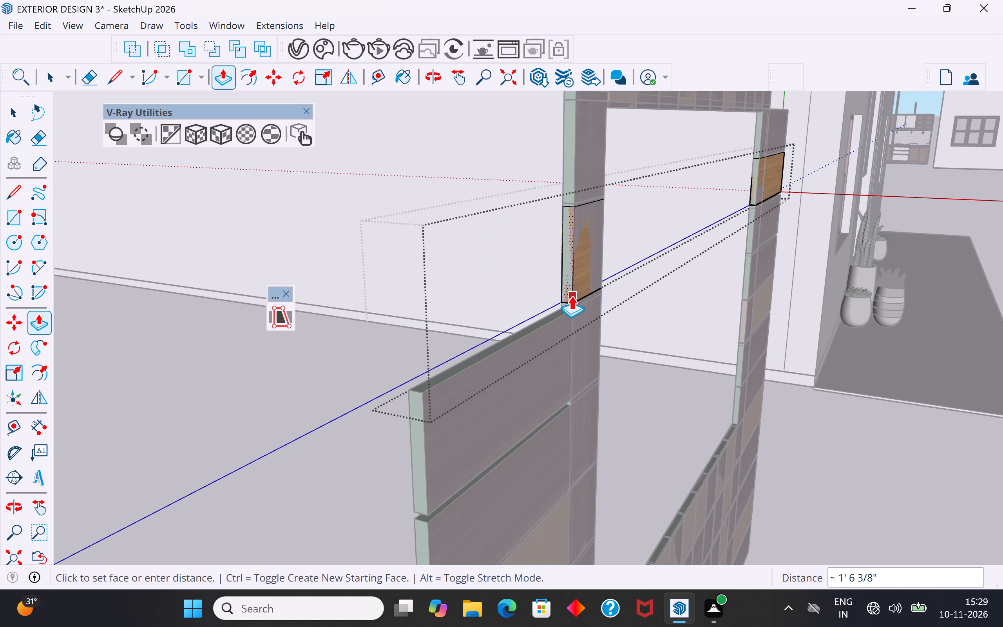
{"action": "left_click", "coordinate": [16, 110]}
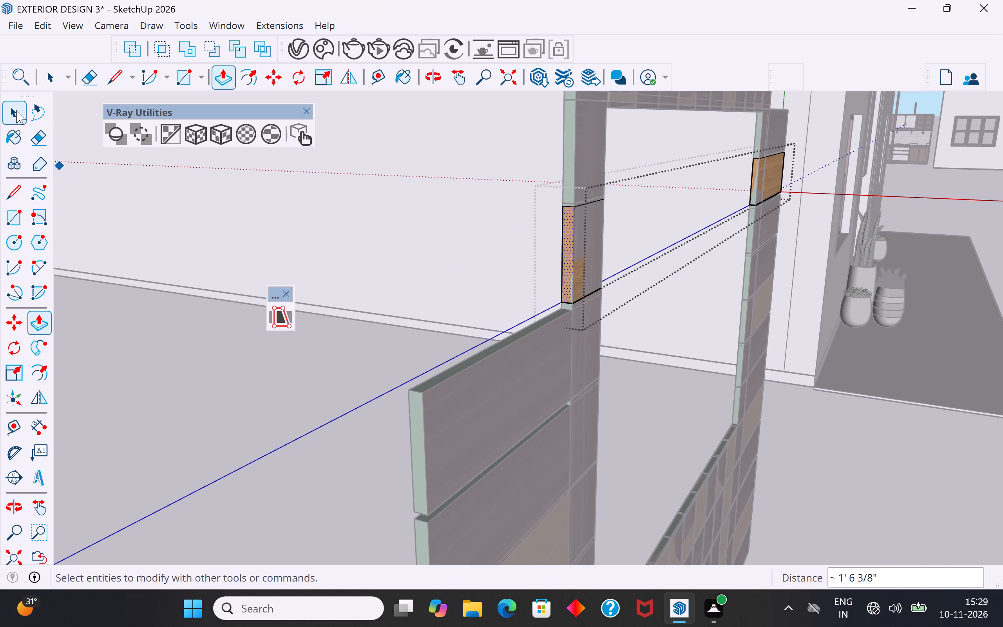
{"action": "left_click", "coordinate": [492, 401]}
Push/Pull the ninth horizontal strip's overhanging end face inward about 1' 6 3/8" to the outermost vertical strip's edge.
{"action": "left_click", "coordinate": [425, 440]}
{"action": "triple_click", "coordinate": [415, 444]}
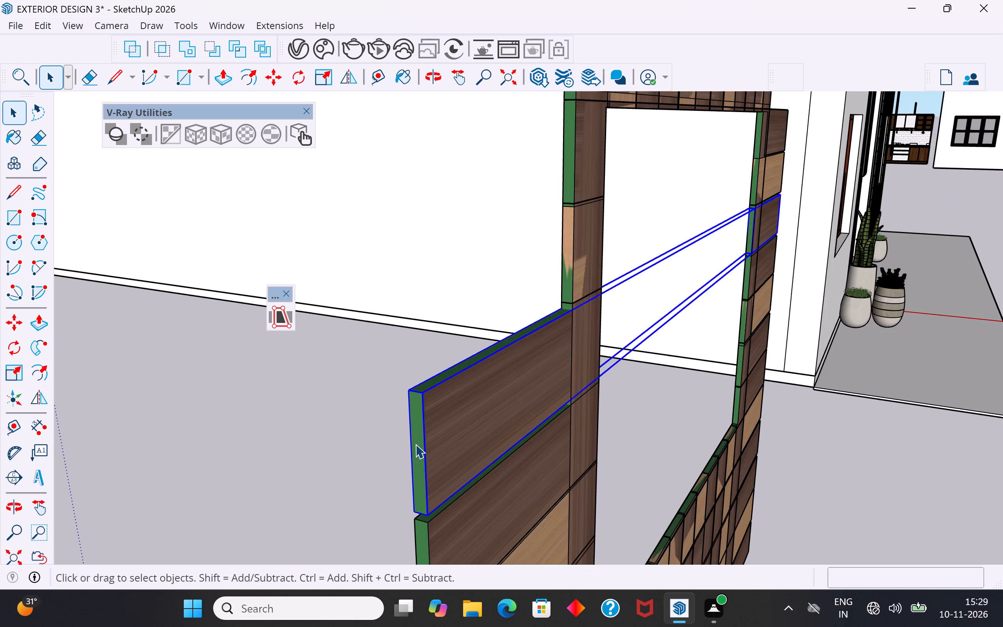
{"action": "left_click", "coordinate": [420, 444]}
{"action": "triple_click", "coordinate": [418, 442]}
{"action": "left_click", "coordinate": [418, 433]}
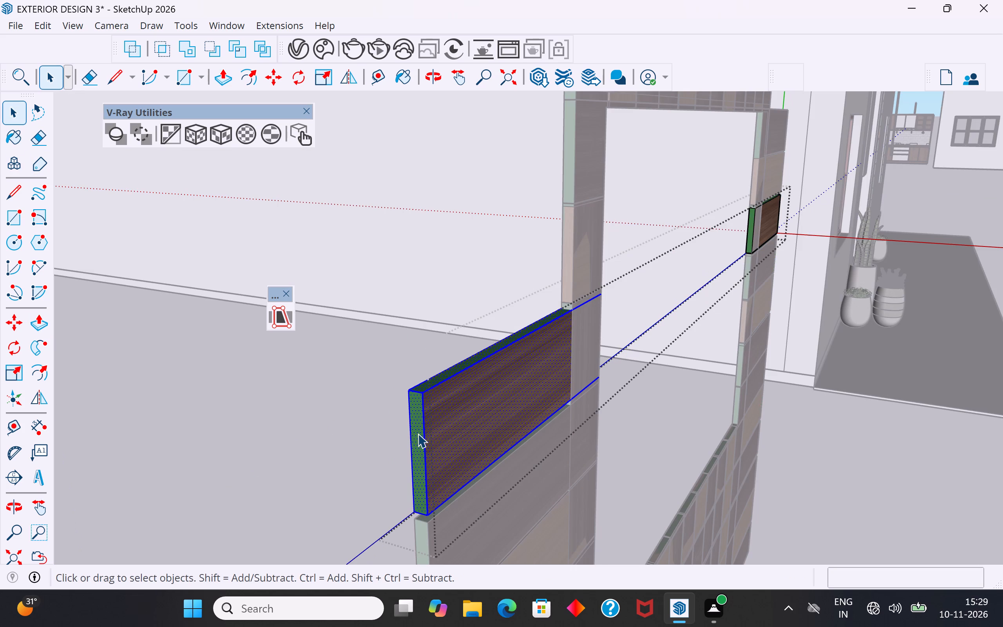
{"action": "left_click", "coordinate": [37, 328]}
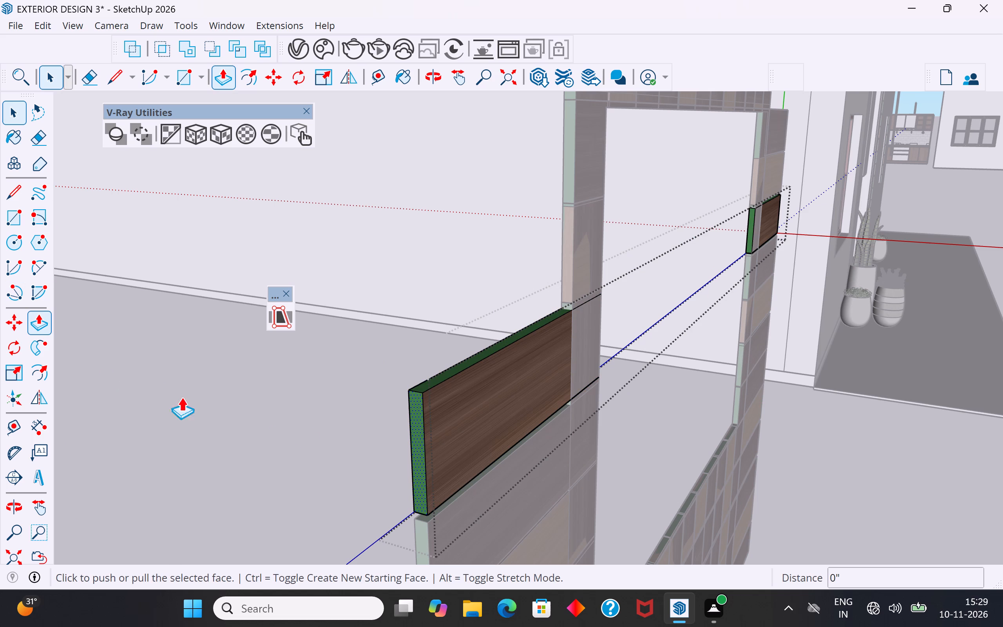
{"action": "left_click", "coordinate": [420, 395]}
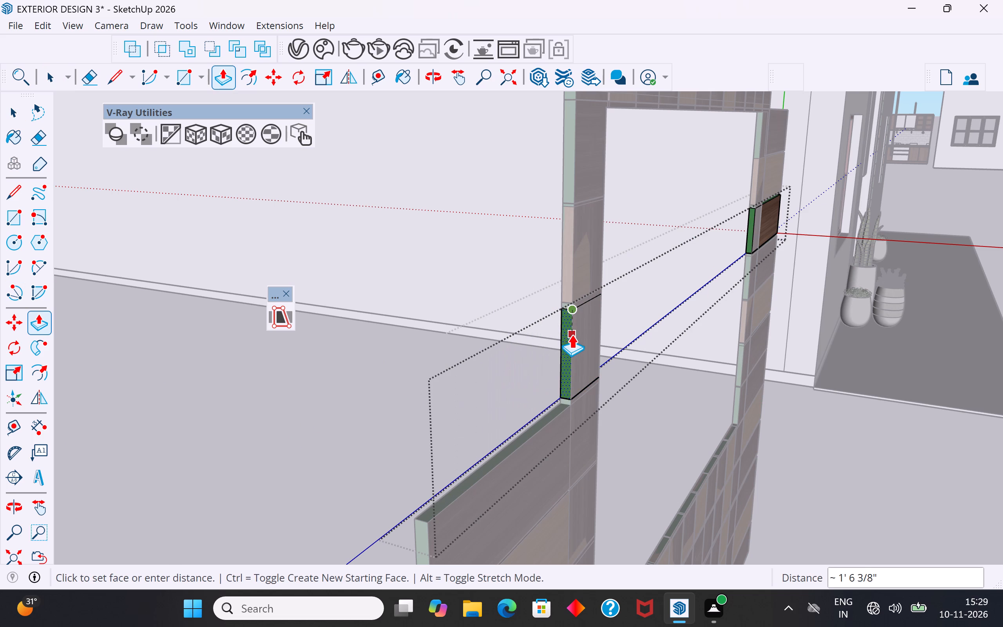
{"action": "left_click", "coordinate": [572, 334]}
{"action": "scroll", "coordinate": [442, 331], "scroll_direction": "down", "scroll_amount": 5}
{"action": "scroll", "coordinate": [426, 410], "scroll_direction": "up", "scroll_amount": 11}
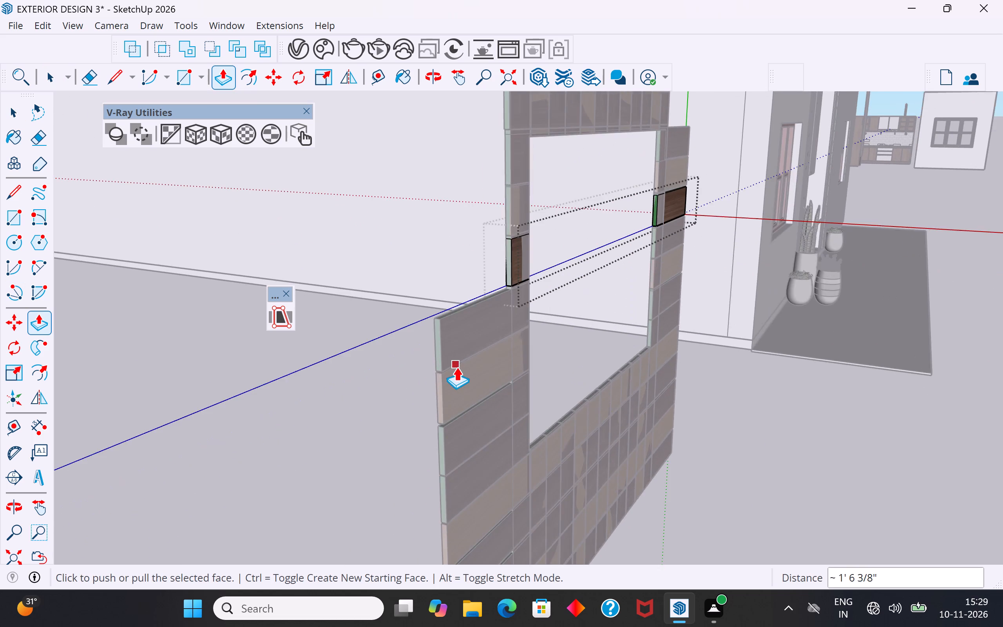
{"action": "scroll", "coordinate": [456, 367], "scroll_direction": "up", "scroll_amount": 2}
{"action": "left_click", "coordinate": [16, 112]}
{"action": "left_click", "coordinate": [492, 320]}
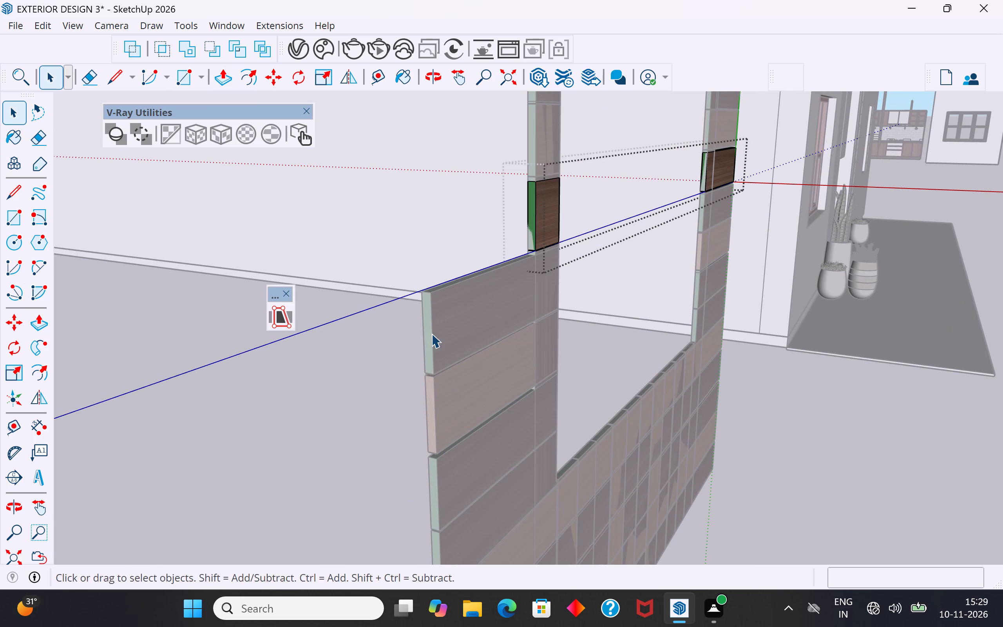
Push/Pull the tenth horizontal strip's overhanging end face inward, flush with the outermost vertical strip beside the window opening.
{"action": "left_click", "coordinate": [431, 333]}
{"action": "left_click", "coordinate": [431, 344]}
{"action": "scroll", "coordinate": [431, 344], "scroll_direction": "up", "scroll_amount": 8}
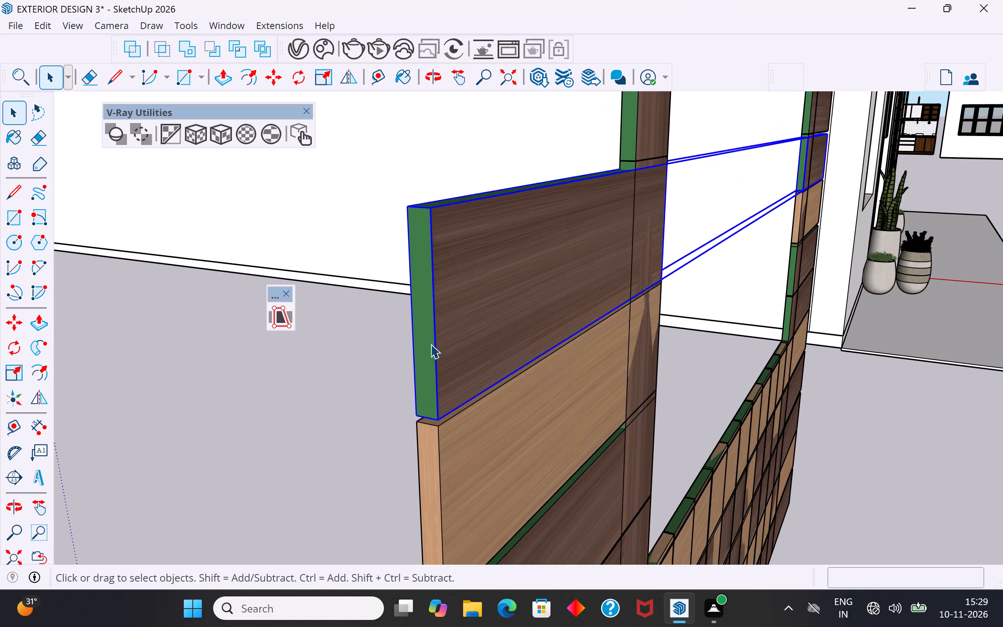
{"action": "scroll", "coordinate": [431, 344], "scroll_direction": "up", "scroll_amount": 2}
{"action": "triple_click", "coordinate": [431, 344]}
{"action": "left_click", "coordinate": [436, 313]}
{"action": "double_click", "coordinate": [427, 310]}
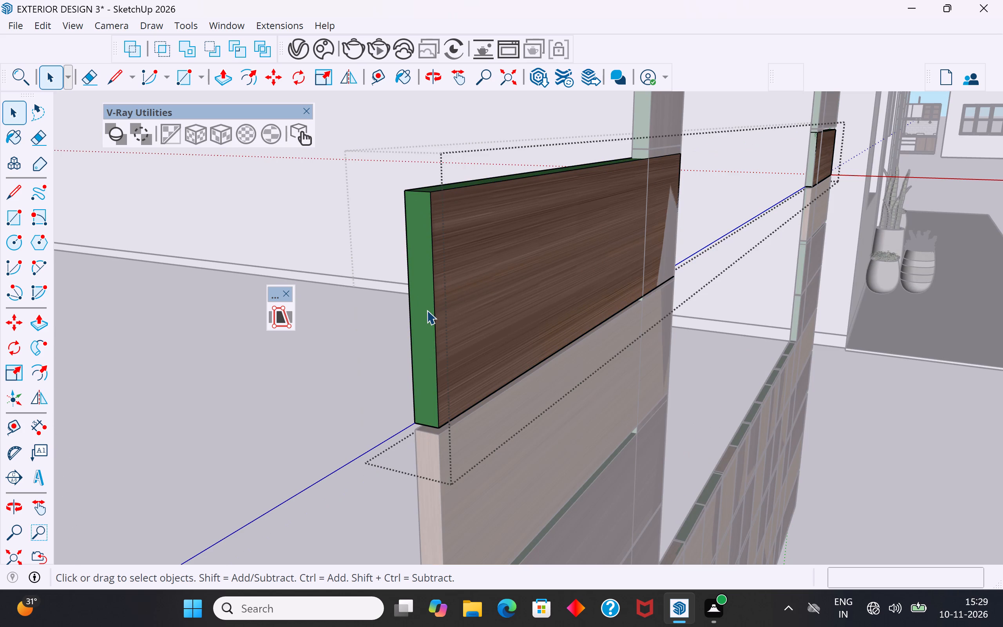
{"action": "left_click", "coordinate": [427, 310]}
{"action": "left_click", "coordinate": [427, 310]}
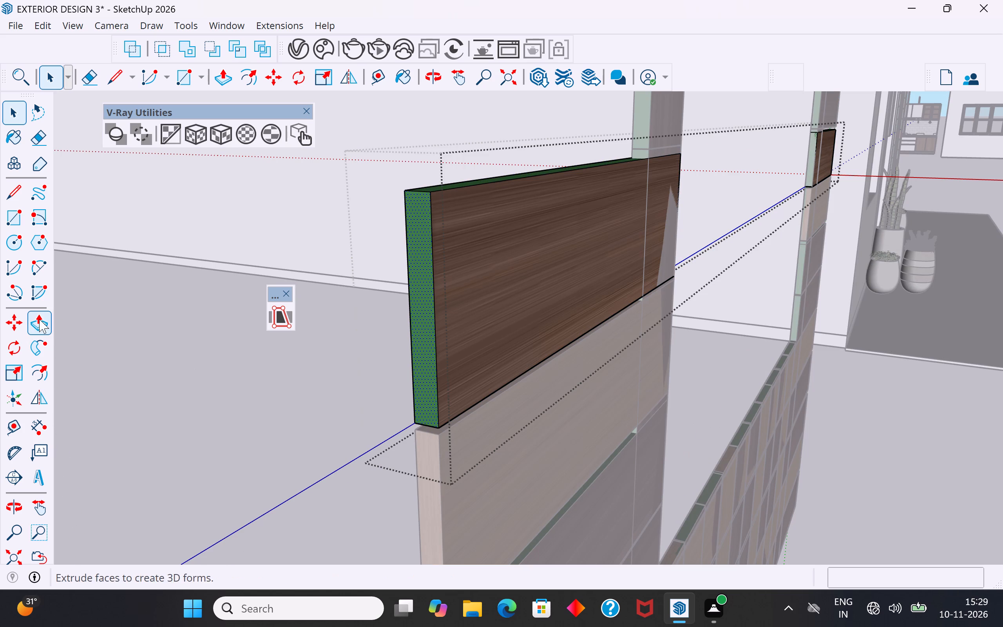
{"action": "left_click", "coordinate": [39, 319]}
{"action": "left_click", "coordinate": [438, 417]}
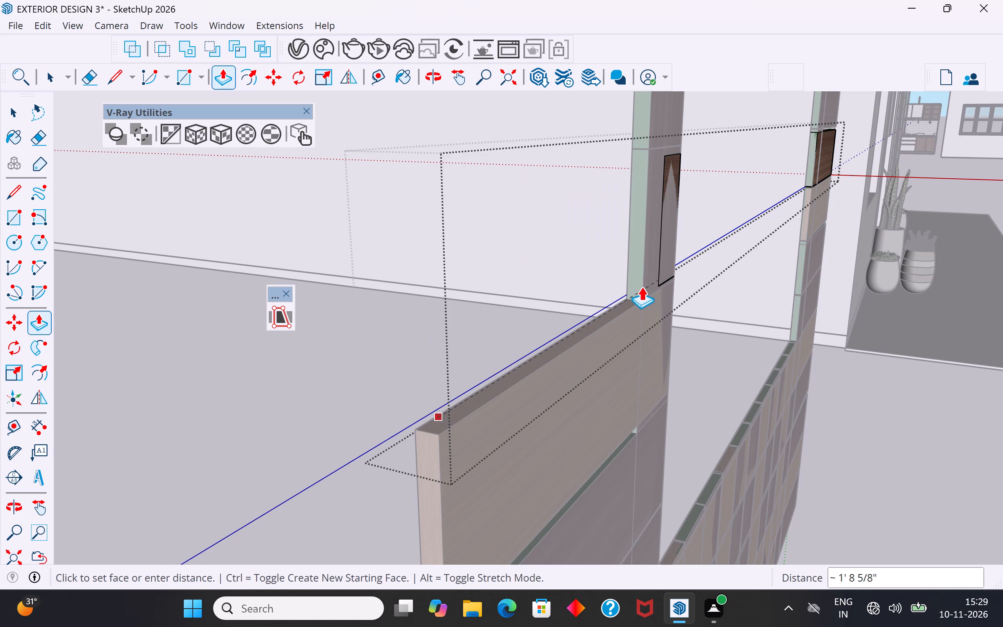
{"action": "left_click", "coordinate": [639, 288]}
{"action": "scroll", "coordinate": [597, 179], "scroll_direction": "down", "scroll_amount": 5}
{"action": "scroll", "coordinate": [579, 254], "scroll_direction": "up", "scroll_amount": 8}
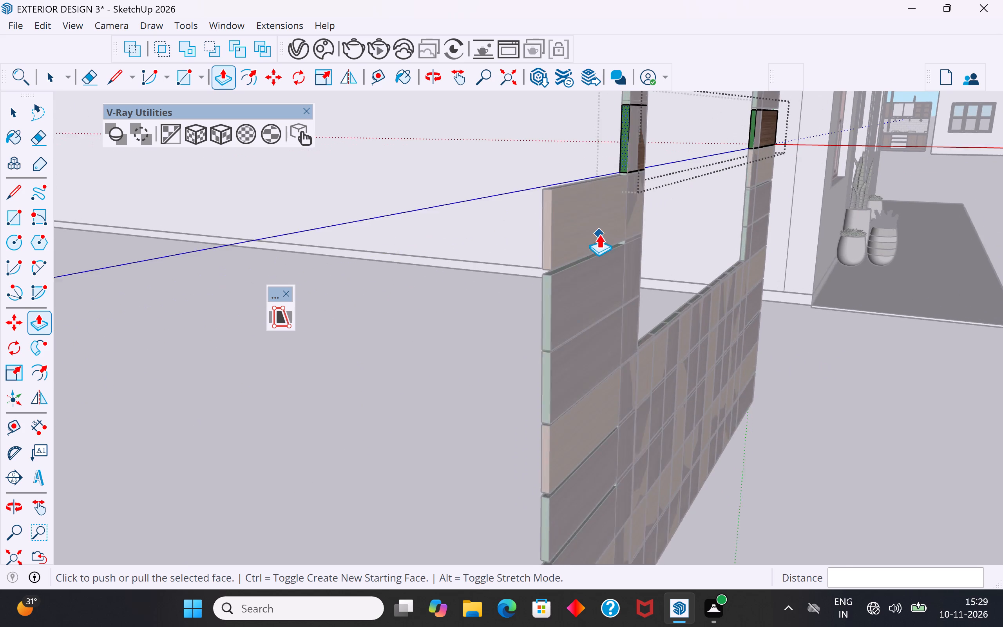
{"action": "left_click", "coordinate": [14, 110]}
{"action": "left_click", "coordinate": [351, 328]}
{"action": "scroll", "coordinate": [549, 252], "scroll_direction": "down", "scroll_amount": 4}
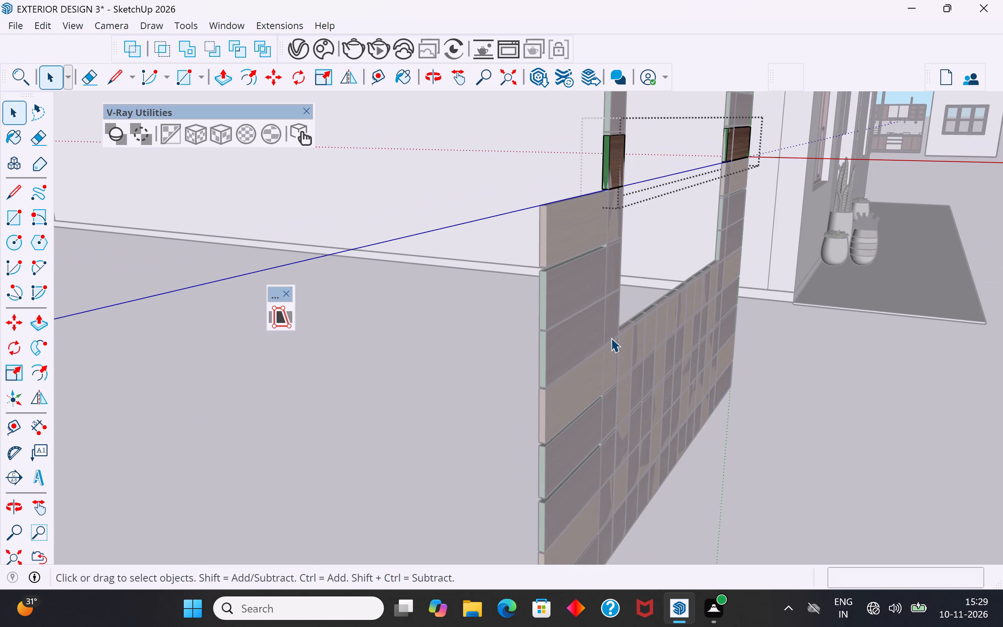
{"action": "scroll", "coordinate": [604, 169], "scroll_direction": "down", "scroll_amount": 2}
{"action": "middle_click_drag", "start_coordinate": [612, 257], "coordinate": [612, 271]}
{"action": "left_click", "coordinate": [744, 444]}
Push/Pull the eleventh, light-wood horizontal strip's overhanging end face inward about 1' 6 3/8" to the outermost vertical strip's edge.
{"action": "scroll", "coordinate": [588, 282], "scroll_direction": "up", "scroll_amount": 2}
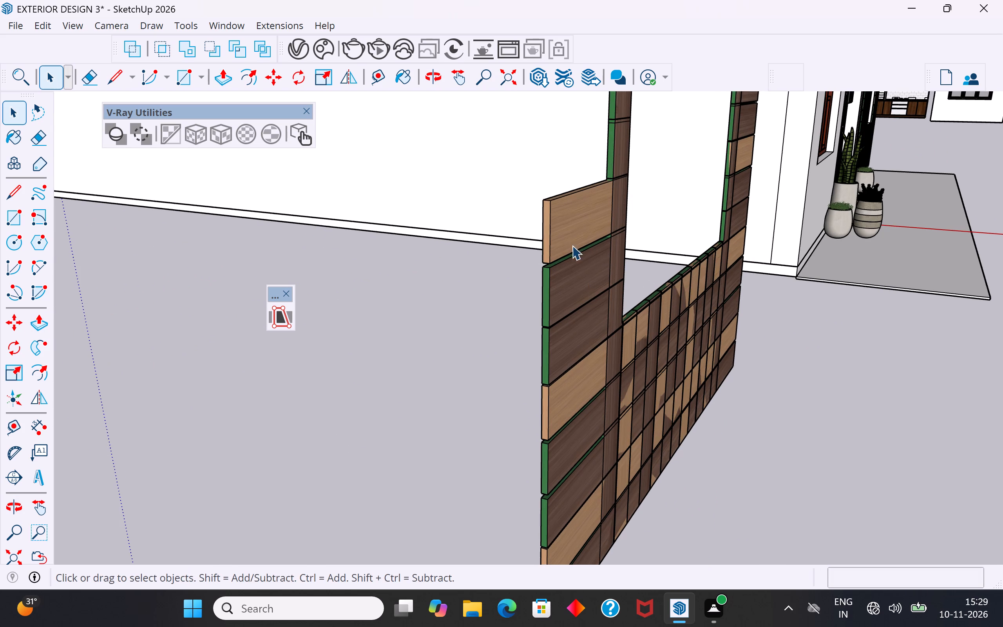
{"action": "left_click", "coordinate": [578, 226]}
{"action": "scroll", "coordinate": [545, 243], "scroll_direction": "up", "scroll_amount": 5}
{"action": "triple_click", "coordinate": [545, 242]}
{"action": "left_click", "coordinate": [545, 242]}
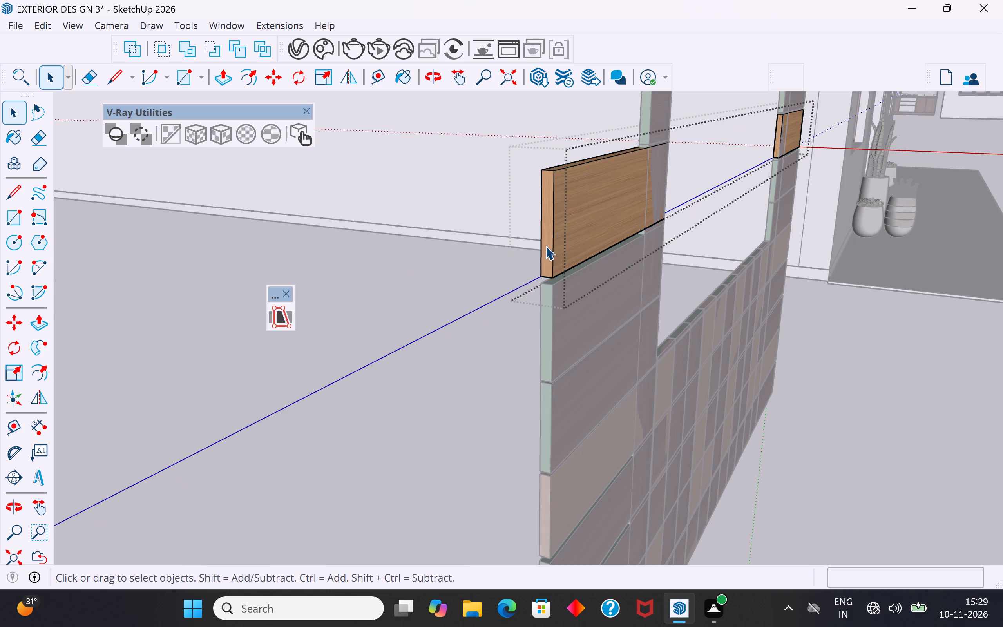
{"action": "left_click", "coordinate": [545, 246]}
{"action": "left_click", "coordinate": [32, 332]}
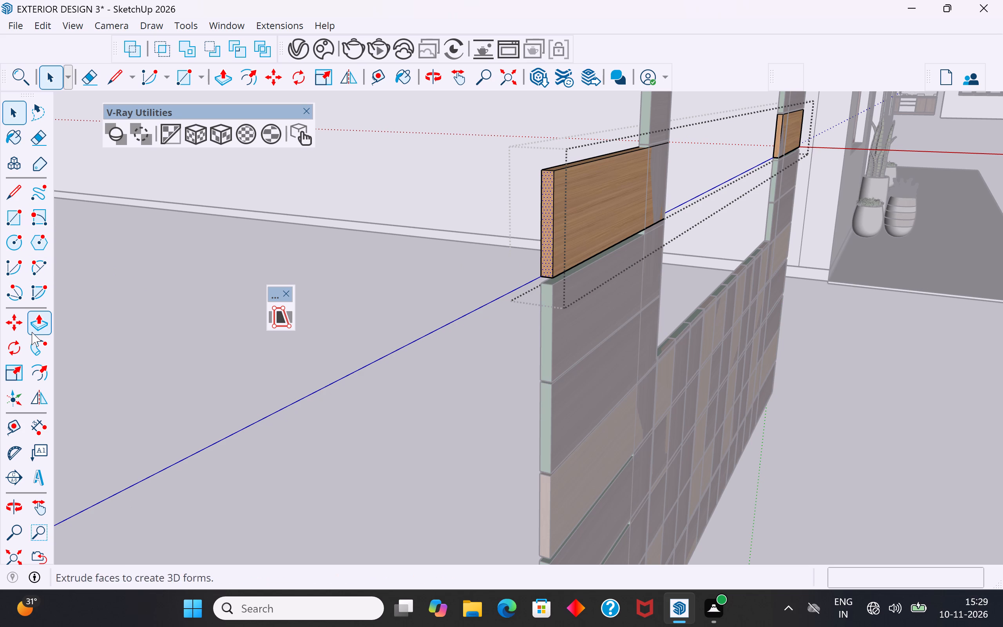
{"action": "left_click", "coordinate": [556, 275]}
{"action": "left_click", "coordinate": [643, 232]}
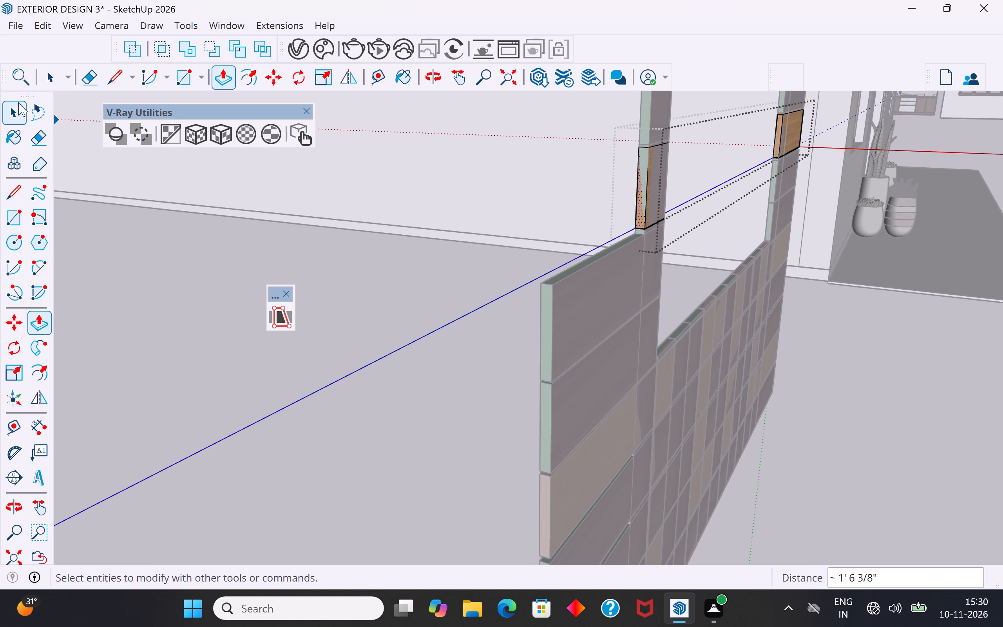
{"action": "left_click", "coordinate": [14, 104]}
{"action": "left_click", "coordinate": [489, 370]}
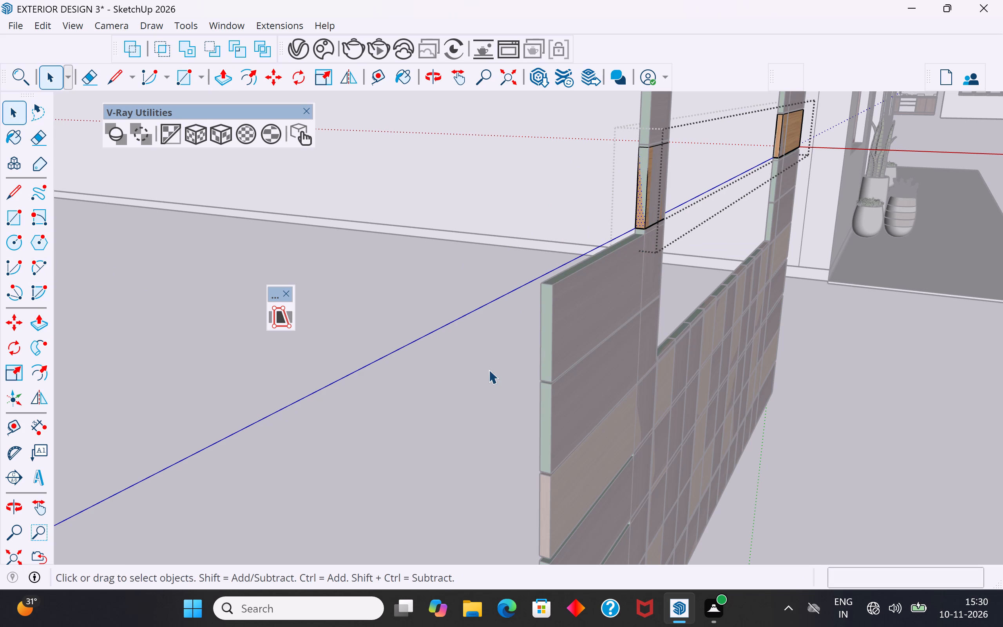
{"action": "left_click", "coordinate": [663, 304]}
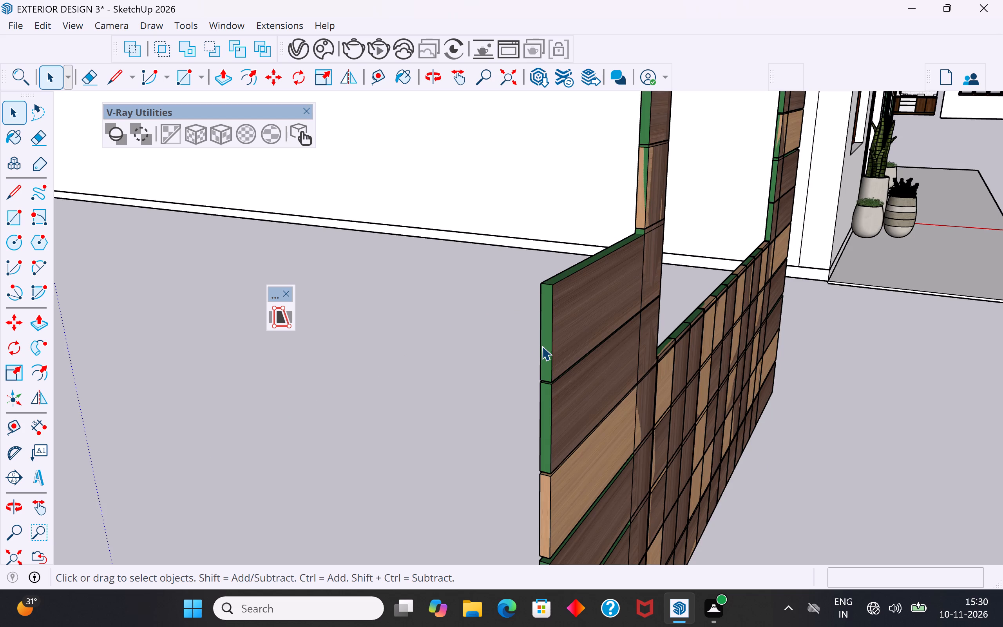
Push/Pull the twelfth horizontal strip's overhanging end face inward about 1' 6 3/8", flush with the outermost vertical strip.
{"action": "scroll", "coordinate": [542, 346], "scroll_direction": "up", "scroll_amount": 5}
{"action": "left_click", "coordinate": [542, 346]}
{"action": "triple_click", "coordinate": [542, 356]}
{"action": "double_click", "coordinate": [547, 359]}
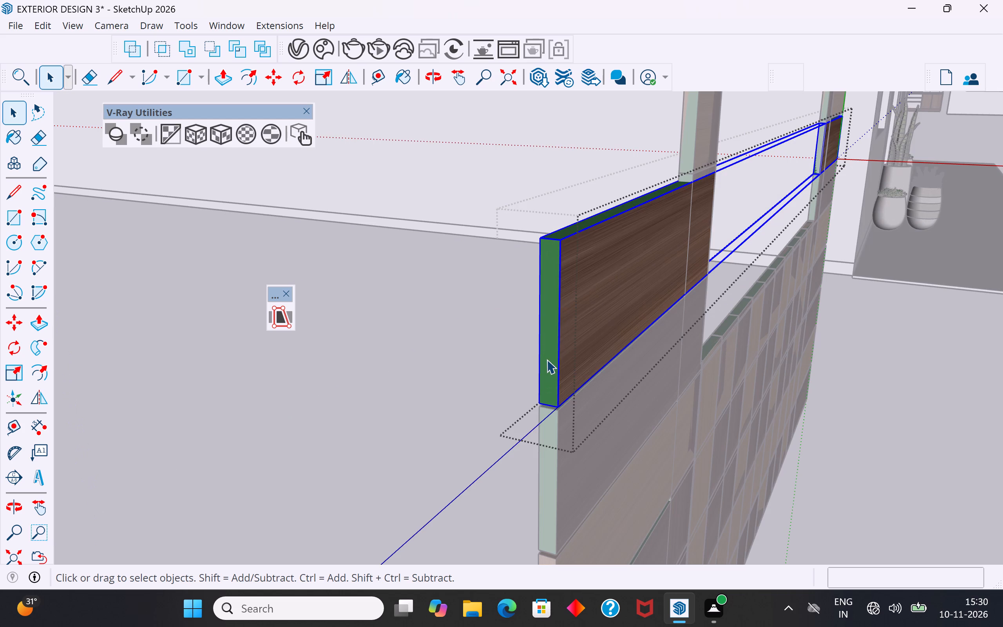
{"action": "triple_click", "coordinate": [549, 364]}
{"action": "left_click", "coordinate": [548, 368]}
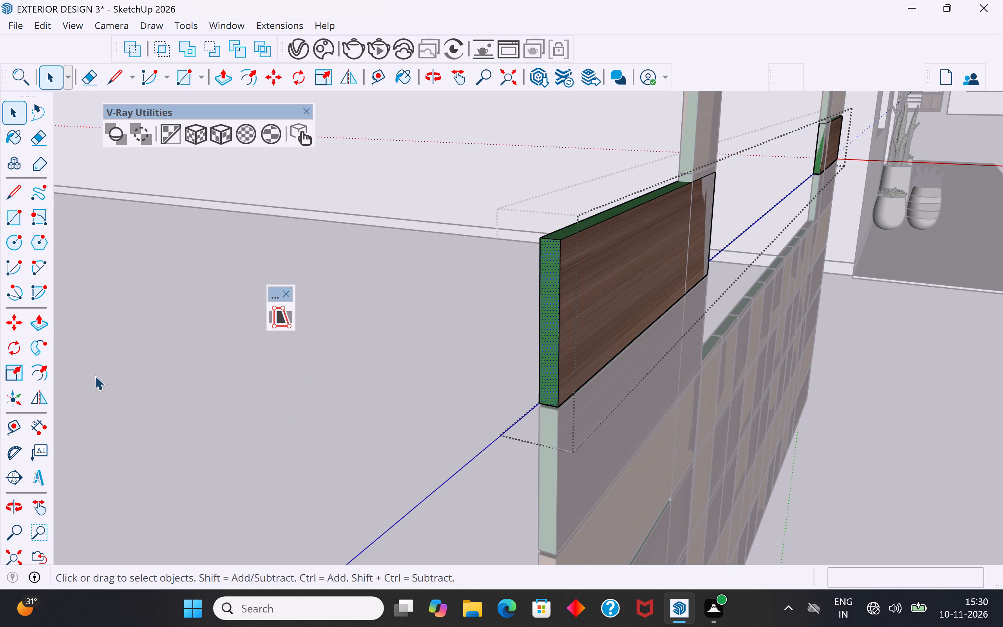
{"action": "left_click", "coordinate": [46, 320]}
{"action": "left_click", "coordinate": [556, 388]}
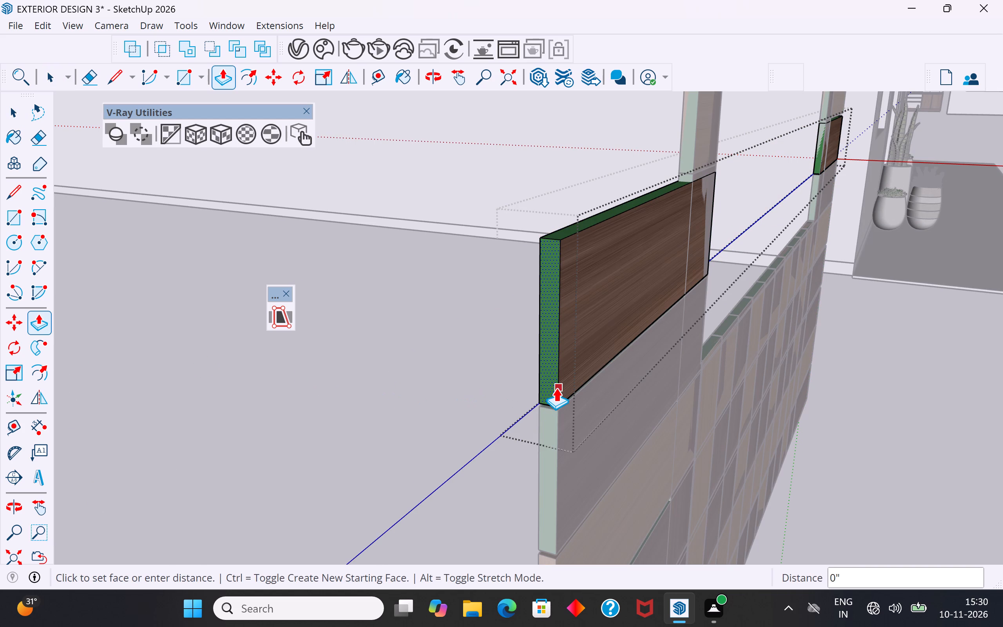
{"action": "left_click", "coordinate": [686, 293]}
{"action": "scroll", "coordinate": [548, 308], "scroll_direction": "down", "scroll_amount": 5}
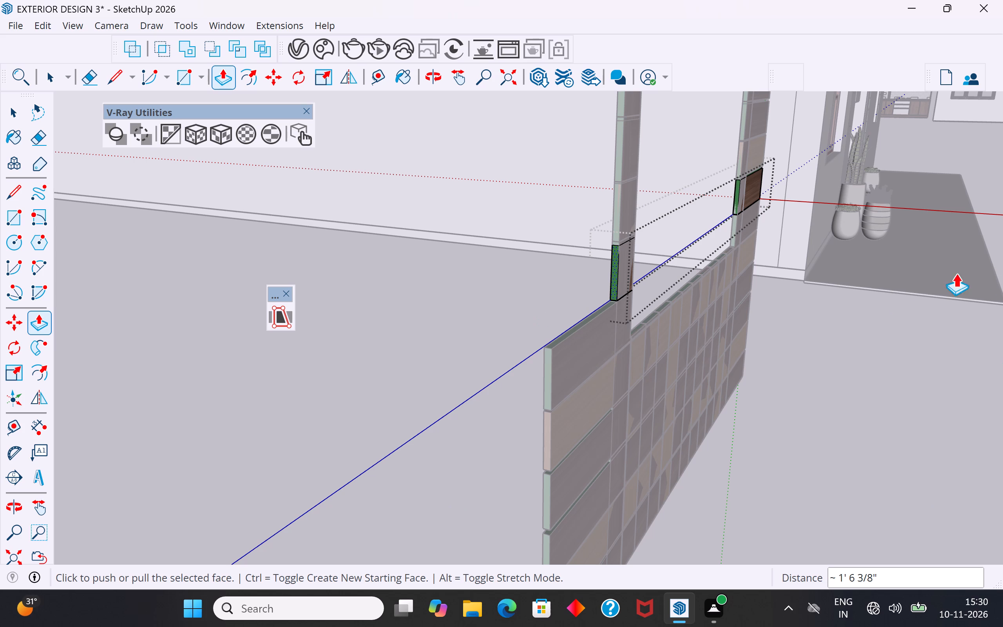
{"action": "left_click", "coordinate": [14, 110]}
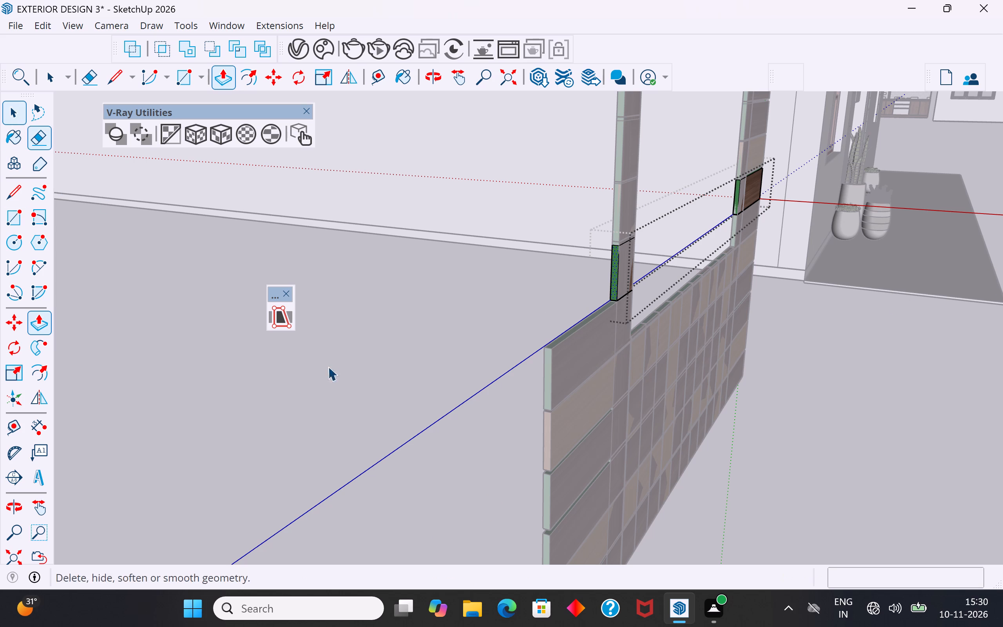
{"action": "left_click", "coordinate": [391, 360]}
{"action": "scroll", "coordinate": [572, 381], "scroll_direction": "up", "scroll_amount": 8}
{"action": "left_click", "coordinate": [919, 450]}
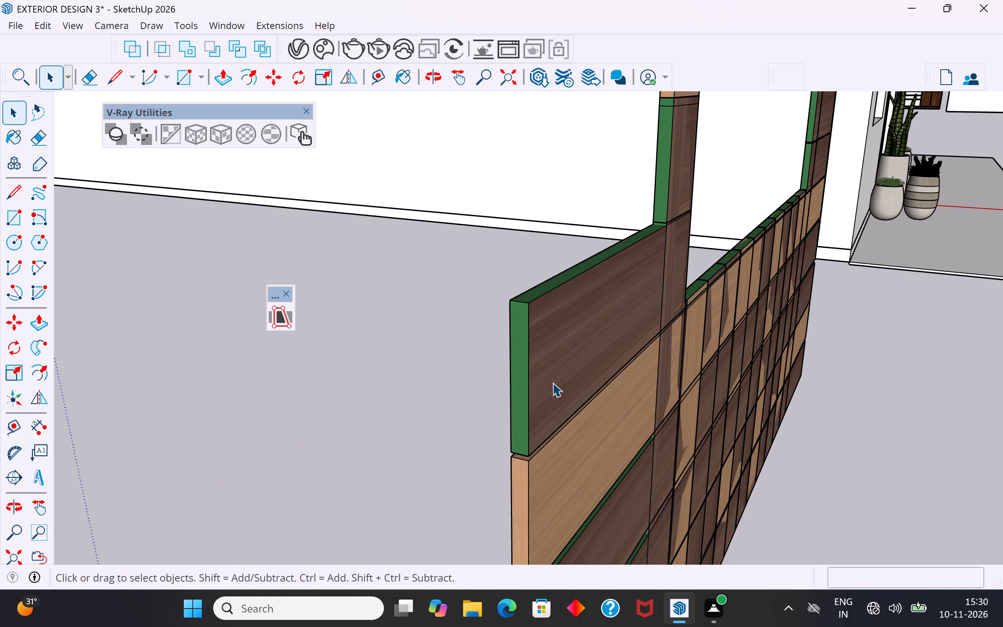
Push/Pull the thirteenth horizontal strip, notched by the window's bottom edge, inward about 1' 6 3/8" at its overhanging end face.
{"action": "scroll", "coordinate": [527, 366], "scroll_direction": "up", "scroll_amount": 4}
{"action": "double_click", "coordinate": [522, 347]}
{"action": "triple_click", "coordinate": [518, 342]}
{"action": "left_click", "coordinate": [518, 342]}
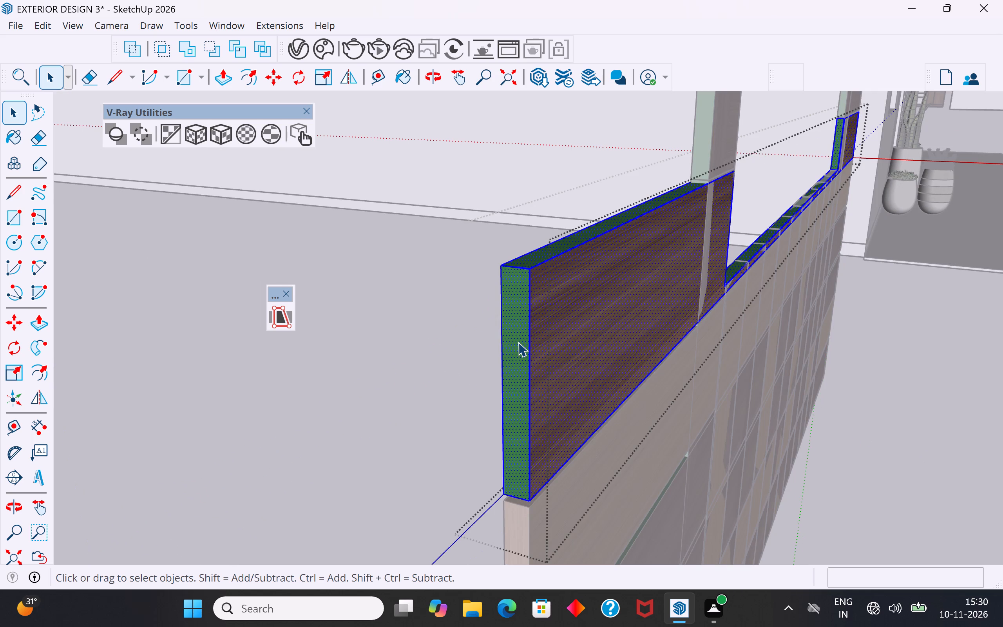
{"action": "left_click", "coordinate": [516, 335]}
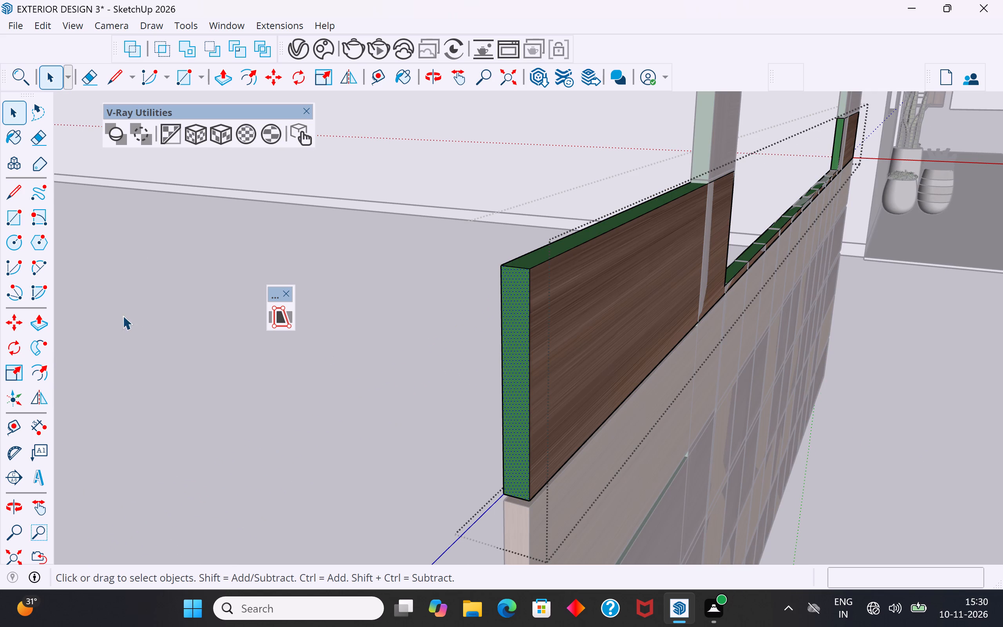
{"action": "left_click", "coordinate": [34, 330]}
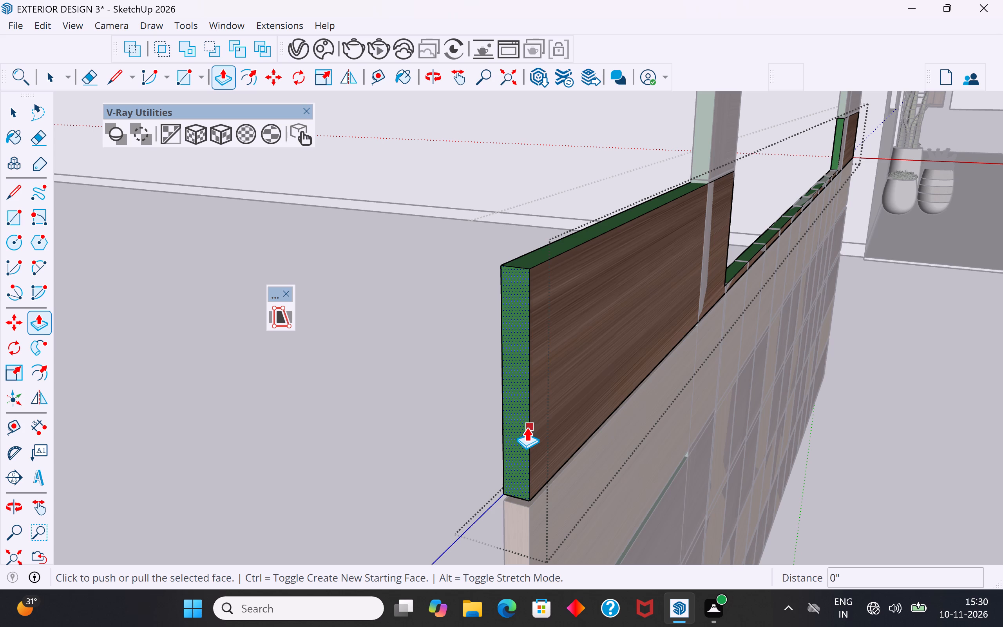
{"action": "left_click", "coordinate": [527, 427]}
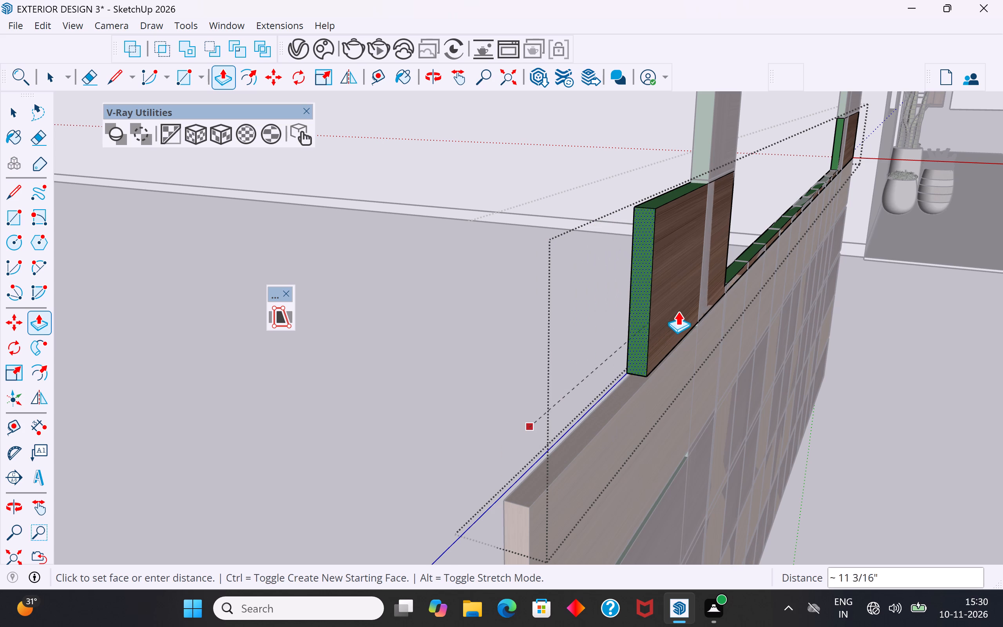
{"action": "left_click", "coordinate": [699, 287]}
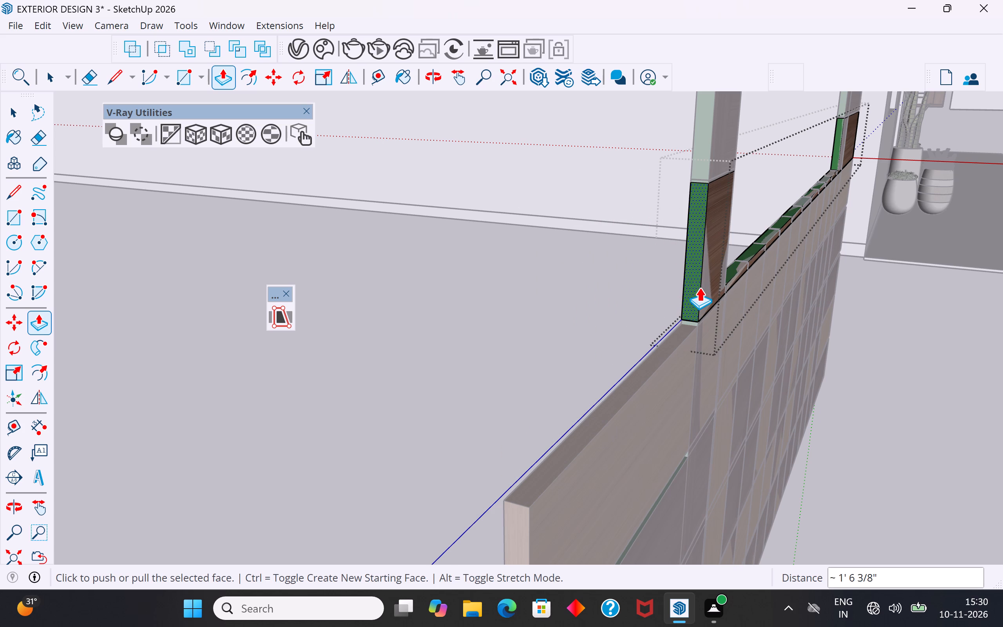
{"action": "left_click", "coordinate": [14, 108]}
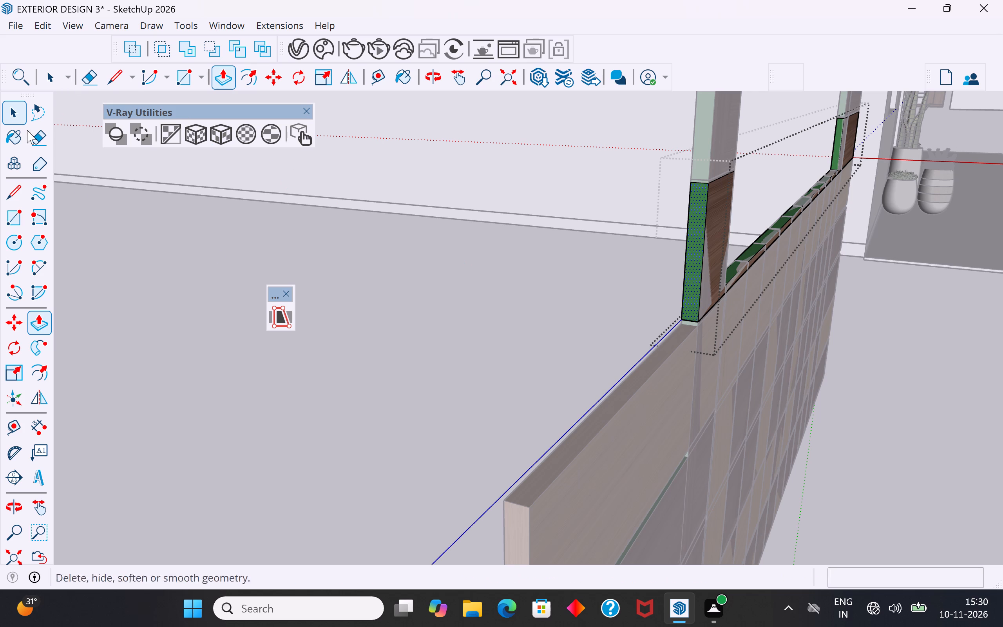
{"action": "scroll", "coordinate": [400, 275], "scroll_direction": "down", "scroll_amount": 4}
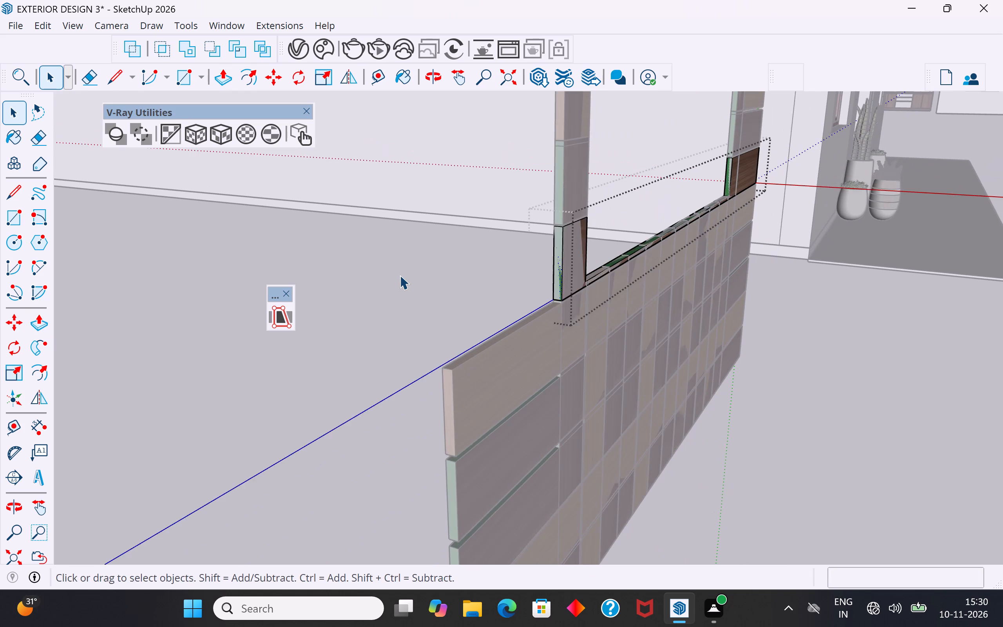
{"action": "scroll", "coordinate": [400, 275], "scroll_direction": "down", "scroll_amount": 1}
{"action": "left_click", "coordinate": [367, 327]}
{"action": "scroll", "coordinate": [474, 388], "scroll_direction": "up", "scroll_amount": 3}
{"action": "left_click", "coordinate": [802, 477]}
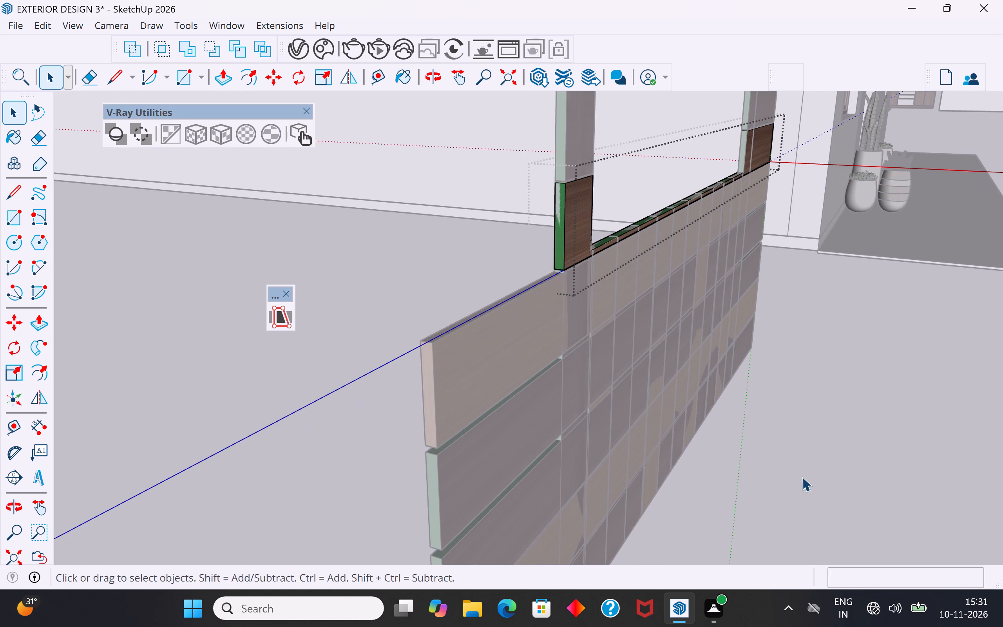
Push/Pull the fourteenth horizontal strip's overhanging end face, just below the window opening, inward about 1' 6 3/8" to the outermost vertical strip.
{"action": "scroll", "coordinate": [429, 405], "scroll_direction": "up", "scroll_amount": 5}
{"action": "double_click", "coordinate": [429, 405]}
{"action": "double_click", "coordinate": [431, 398]}
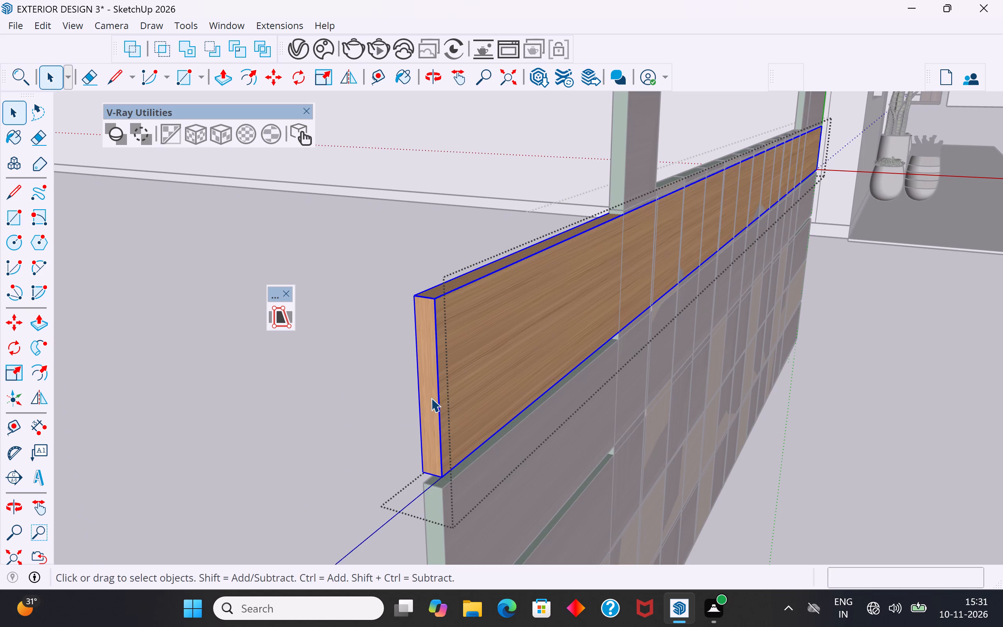
{"action": "triple_click", "coordinate": [431, 383]}
{"action": "left_click", "coordinate": [433, 373]}
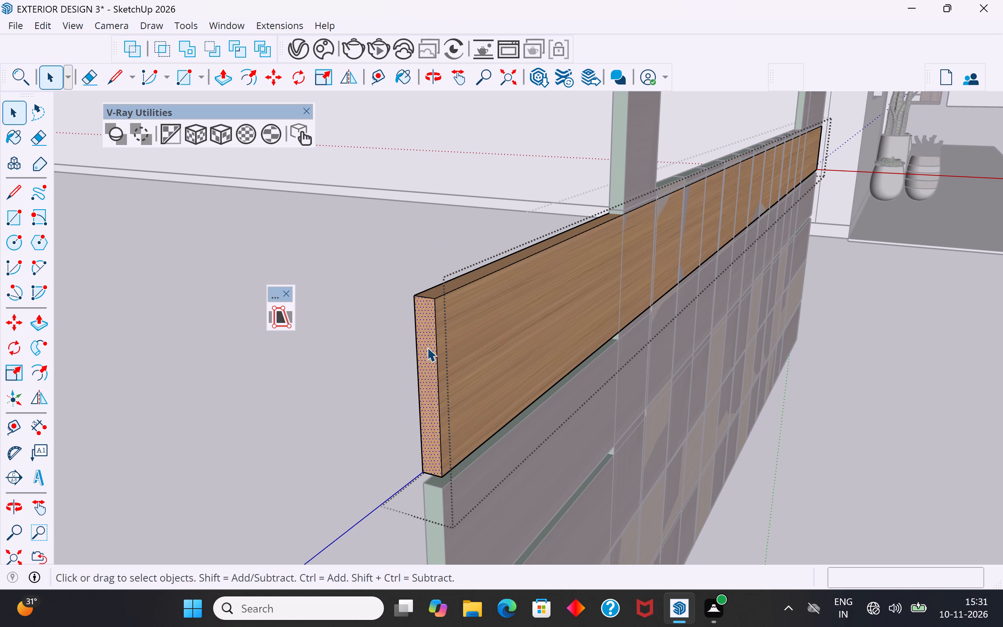
{"action": "left_click", "coordinate": [42, 322]}
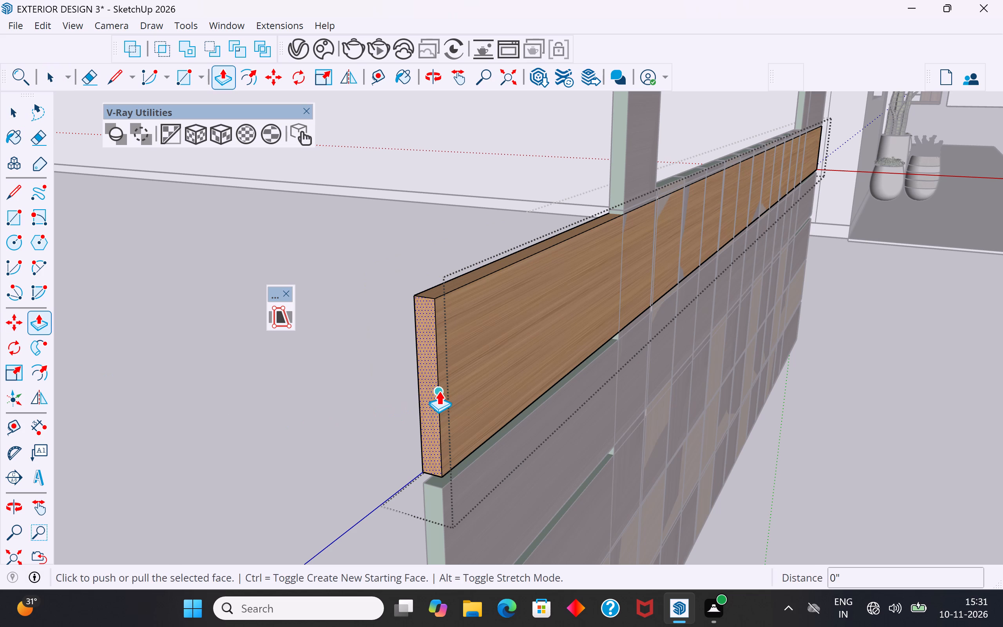
{"action": "left_click", "coordinate": [439, 391]}
{"action": "left_click", "coordinate": [620, 307]}
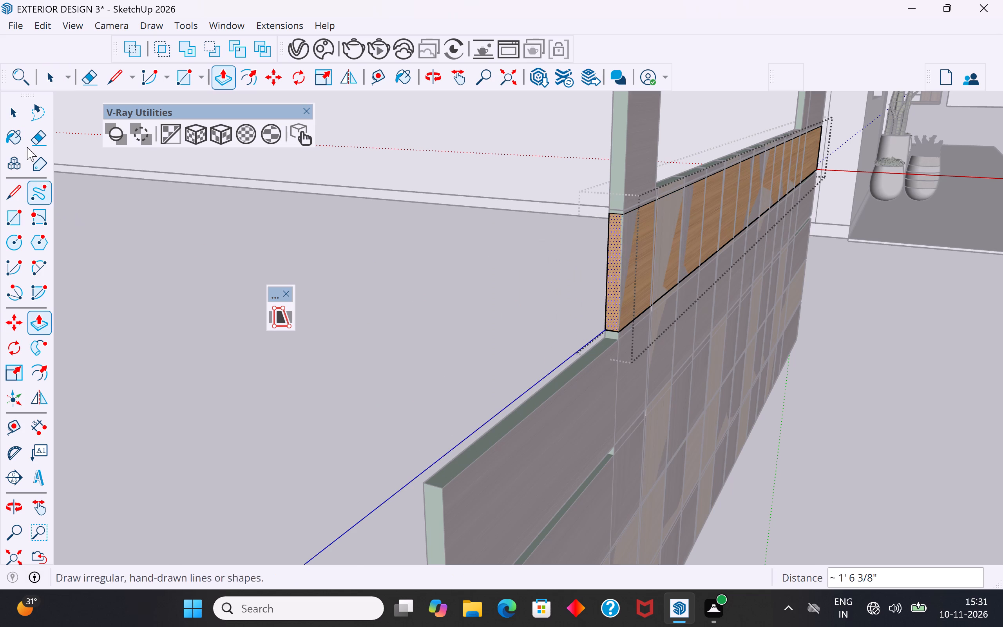
{"action": "left_click", "coordinate": [10, 119]}
{"action": "left_click", "coordinate": [474, 377]}
{"action": "scroll", "coordinate": [563, 297], "scroll_direction": "down", "scroll_amount": 5}
{"action": "scroll", "coordinate": [541, 337], "scroll_direction": "up", "scroll_amount": 4}
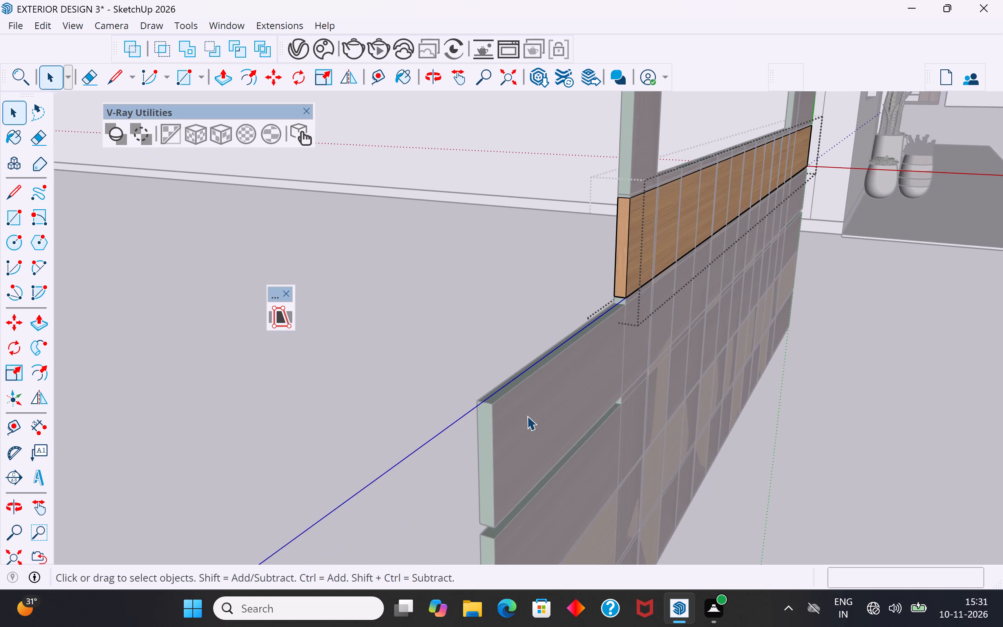
{"action": "left_click", "coordinate": [527, 416]}
Push/Pull the overhanging end face of the fourth horizontal strip from the bottom inward about 1' 6 3/8" to the outermost vertical strip.
{"action": "scroll", "coordinate": [525, 304], "scroll_direction": "down", "scroll_amount": 4}
{"action": "scroll", "coordinate": [522, 361], "scroll_direction": "up", "scroll_amount": 4}
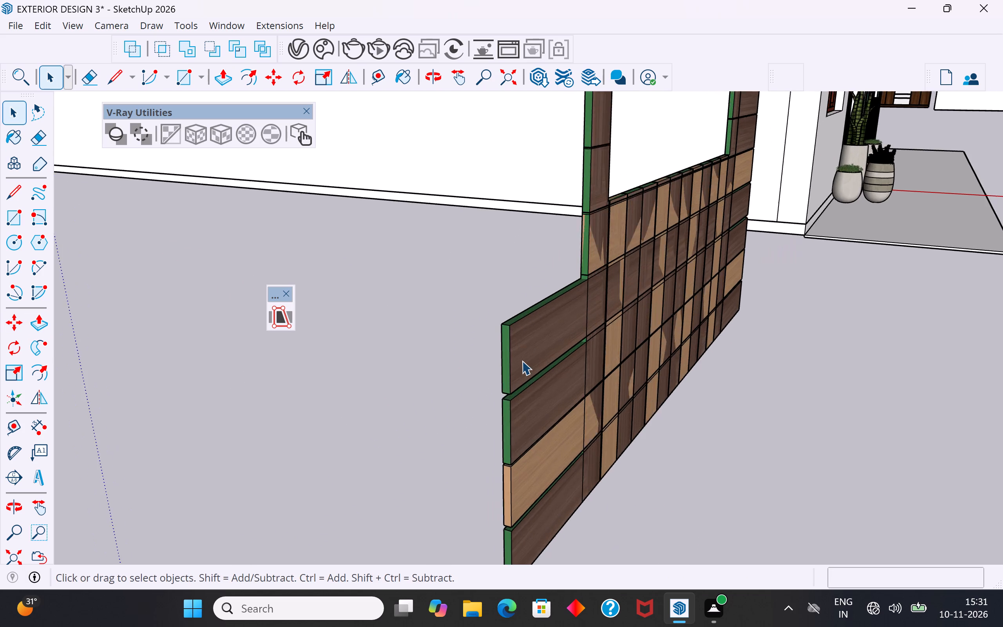
{"action": "scroll", "coordinate": [522, 361], "scroll_direction": "up", "scroll_amount": 8}
{"action": "triple_click", "coordinate": [482, 362]}
{"action": "triple_click", "coordinate": [482, 352]}
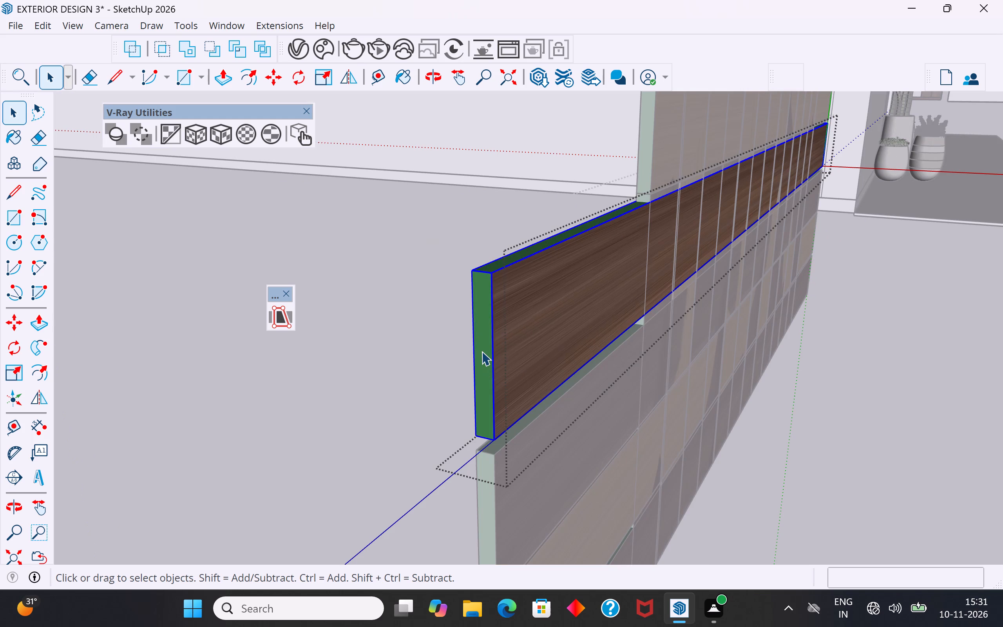
{"action": "left_click", "coordinate": [482, 350]}
{"action": "left_click", "coordinate": [490, 318]}
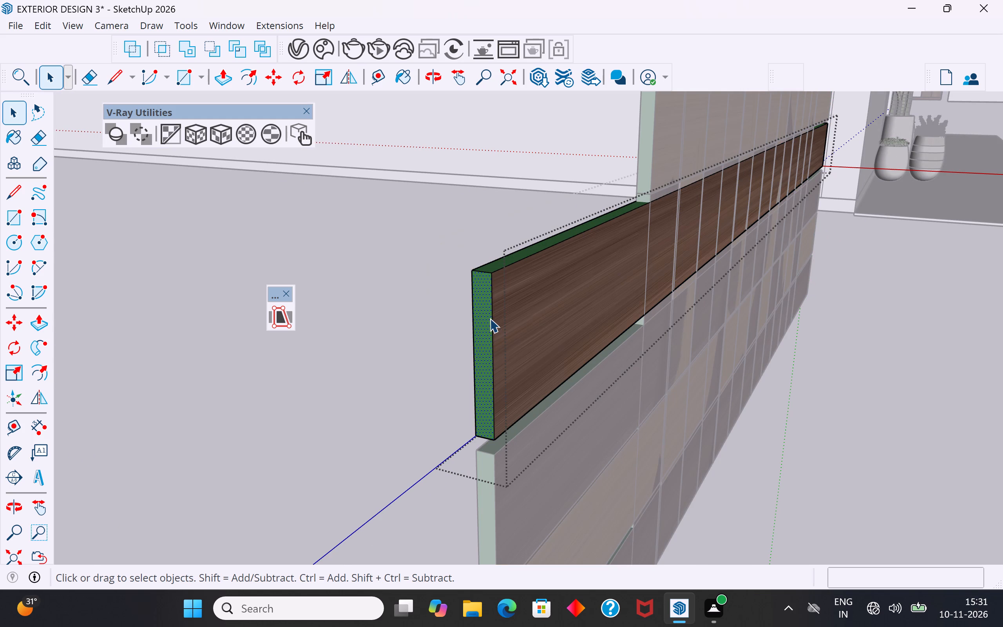
{"action": "left_click", "coordinate": [36, 325]}
{"action": "left_click_drag", "start_coordinate": [493, 381], "coordinate": [507, 377]}
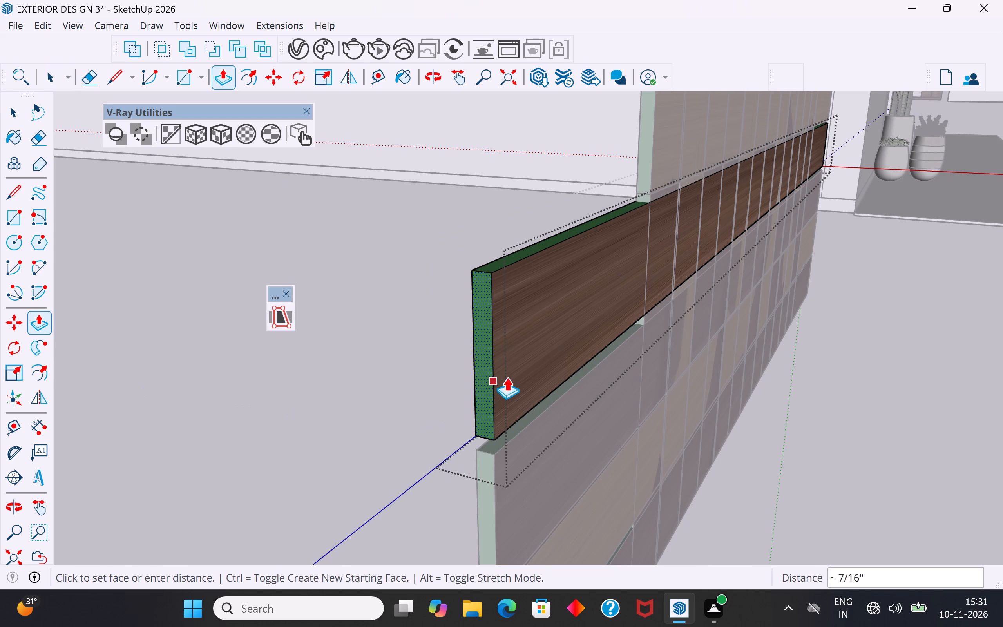
{"action": "left_click_drag", "start_coordinate": [507, 377], "coordinate": [505, 377]}
{"action": "left_click", "coordinate": [645, 274]}
{"action": "scroll", "coordinate": [509, 285], "scroll_direction": "down", "scroll_amount": 10}
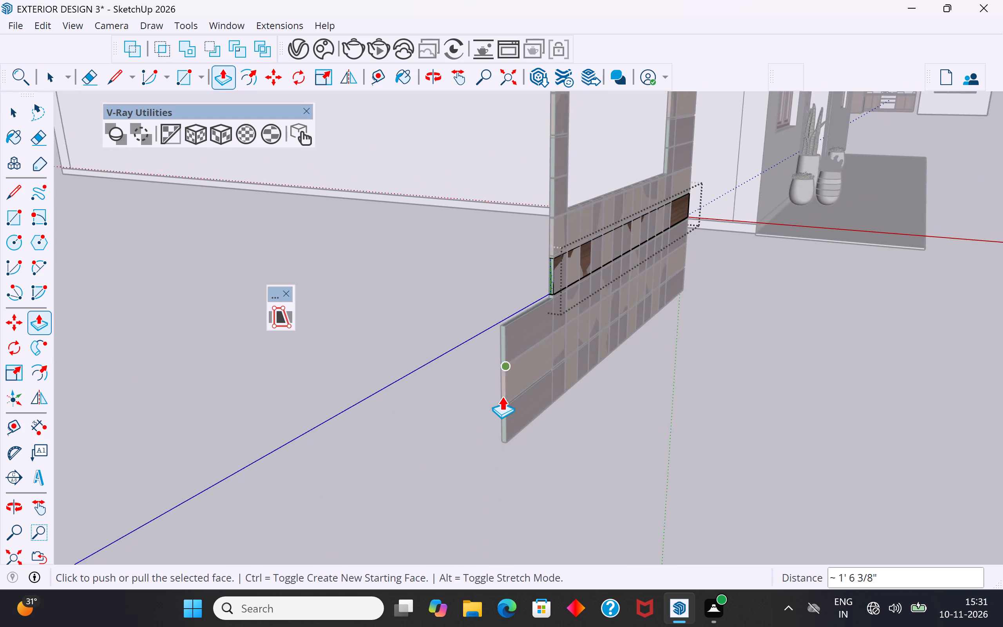
{"action": "scroll", "coordinate": [502, 396], "scroll_direction": "up", "scroll_amount": 9}
{"action": "left_click", "coordinate": [7, 117]}
{"action": "left_click", "coordinate": [287, 242]}
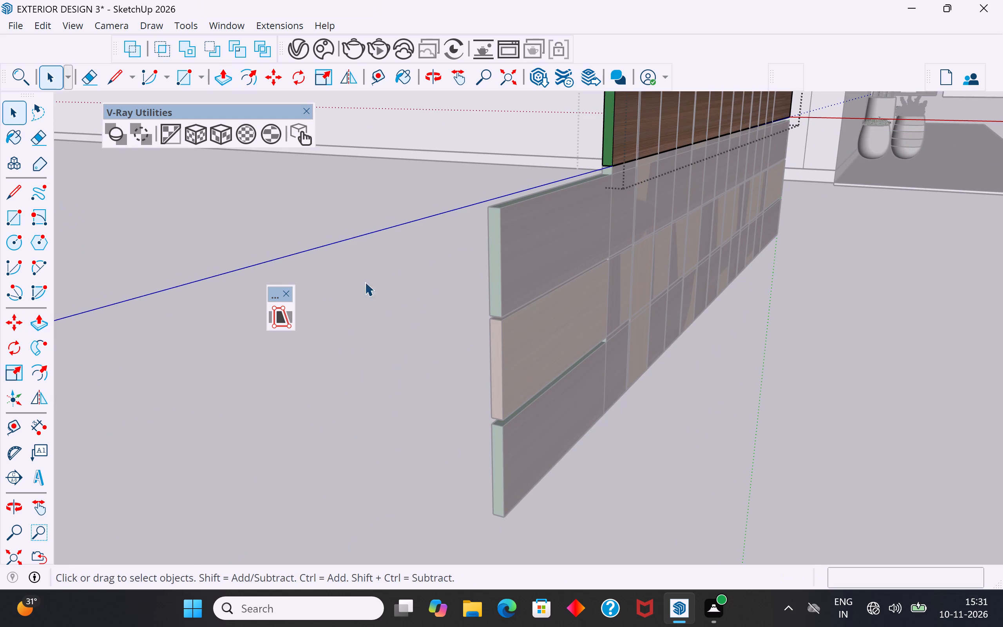
Push/Pull the dark third-from-bottom horizontal strip's overhanging end face inward about 1' 6 3/8", flush with the outermost vertical strip.
{"action": "scroll", "coordinate": [496, 307], "scroll_direction": "up", "scroll_amount": 3}
{"action": "triple_click", "coordinate": [496, 273]}
{"action": "double_click", "coordinate": [495, 256]}
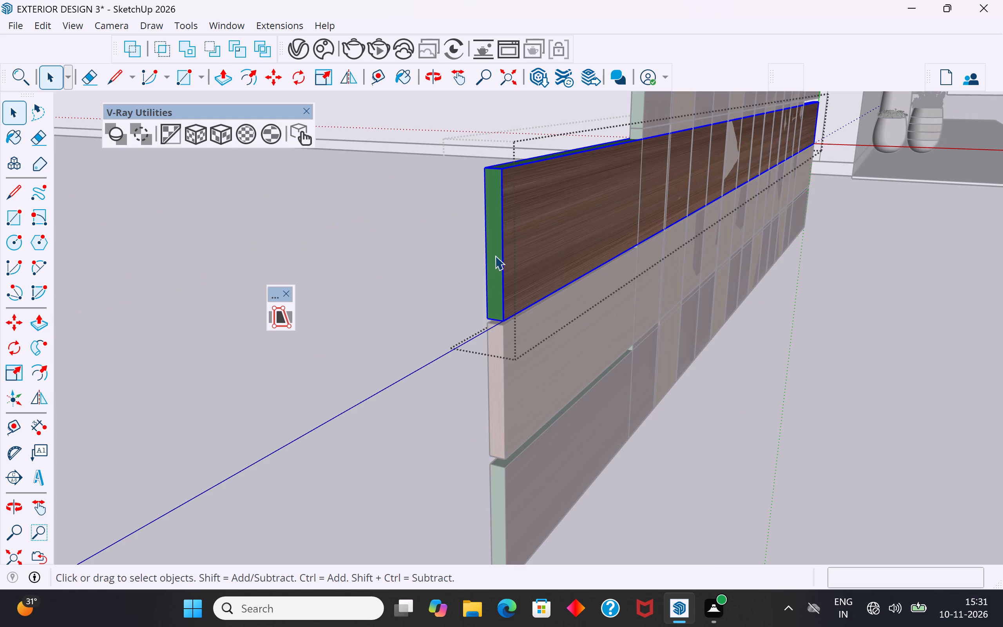
{"action": "double_click", "coordinate": [495, 256]}
{"action": "left_click", "coordinate": [495, 256]}
{"action": "left_click", "coordinate": [491, 266]}
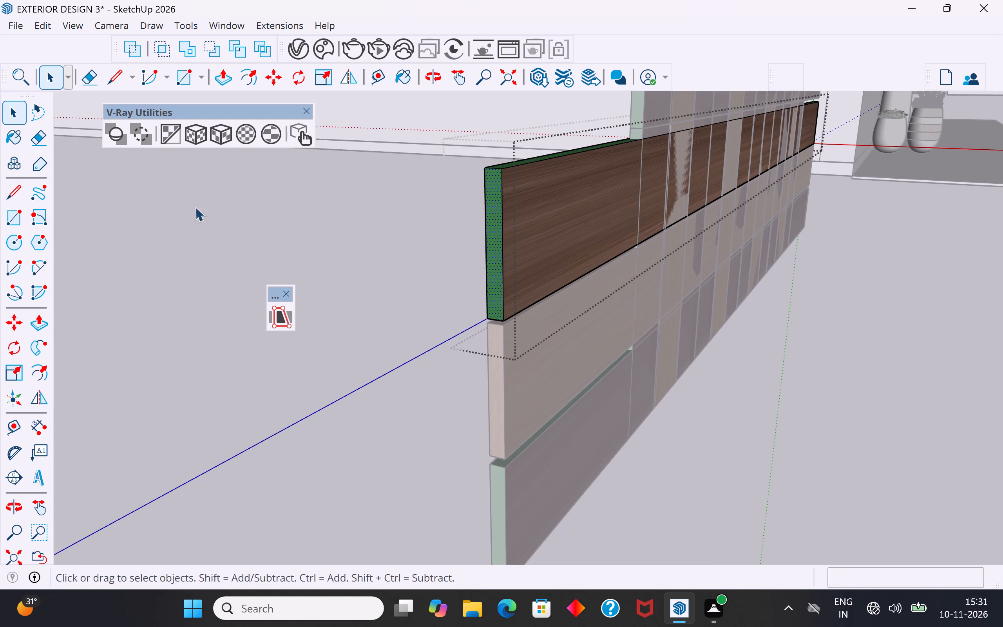
{"action": "left_click", "coordinate": [42, 323]}
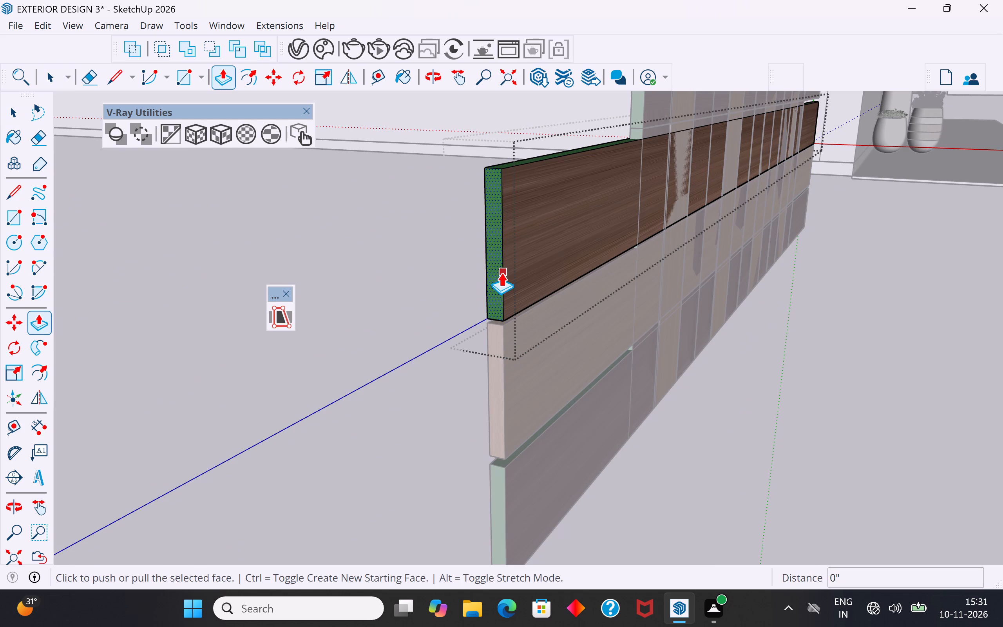
{"action": "left_click", "coordinate": [501, 272]}
{"action": "left_click", "coordinate": [640, 220]}
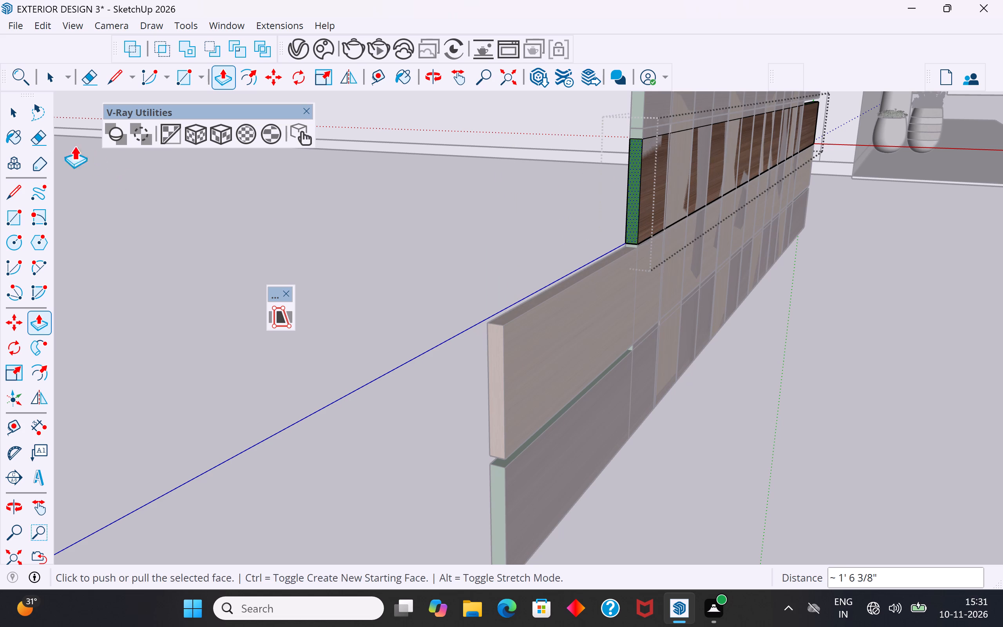
{"action": "left_click", "coordinate": [25, 109]}
{"action": "left_click", "coordinate": [274, 234]}
Push/Pull the light-wood second-from-bottom horizontal strip's overhanging end face inward about 1' 6 3/8" to the outermost vertical strip's edge.
{"action": "scroll", "coordinate": [552, 284], "scroll_direction": "down", "scroll_amount": 5}
{"action": "scroll", "coordinate": [612, 452], "scroll_direction": "up", "scroll_amount": 2}
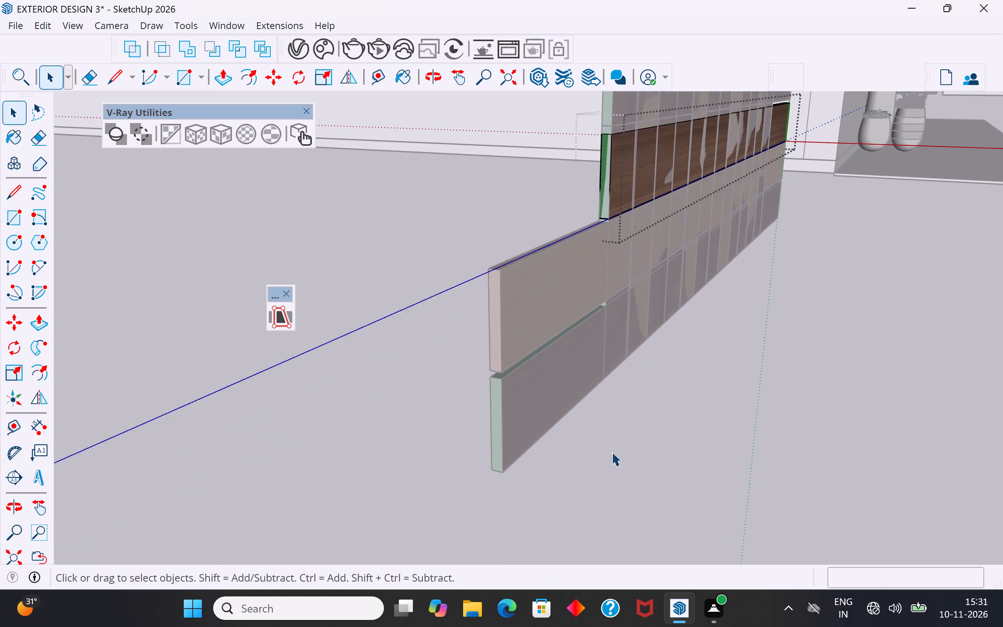
{"action": "scroll", "coordinate": [612, 452], "scroll_direction": "up", "scroll_amount": 1}
{"action": "left_click", "coordinate": [482, 300]}
{"action": "triple_click", "coordinate": [477, 296]}
{"action": "double_click", "coordinate": [482, 300]}
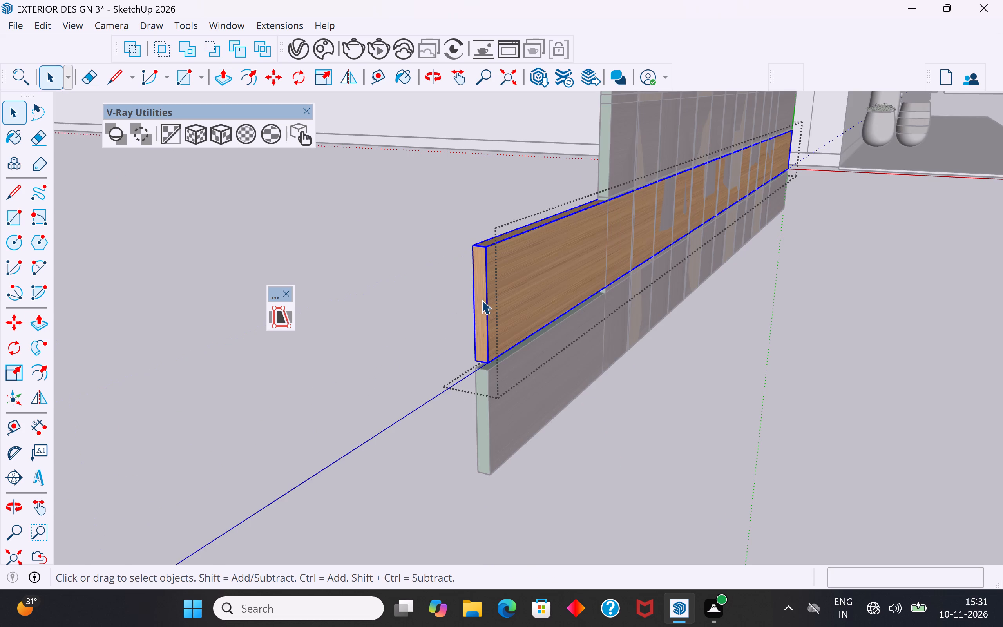
{"action": "double_click", "coordinate": [478, 290]}
{"action": "left_click", "coordinate": [479, 297]}
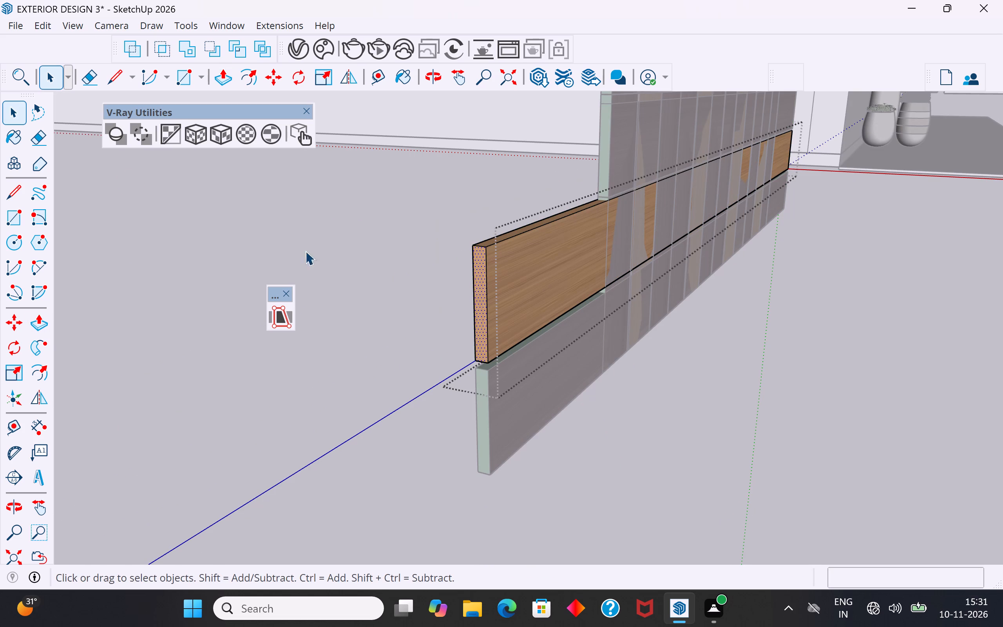
{"action": "left_click", "coordinate": [46, 322]}
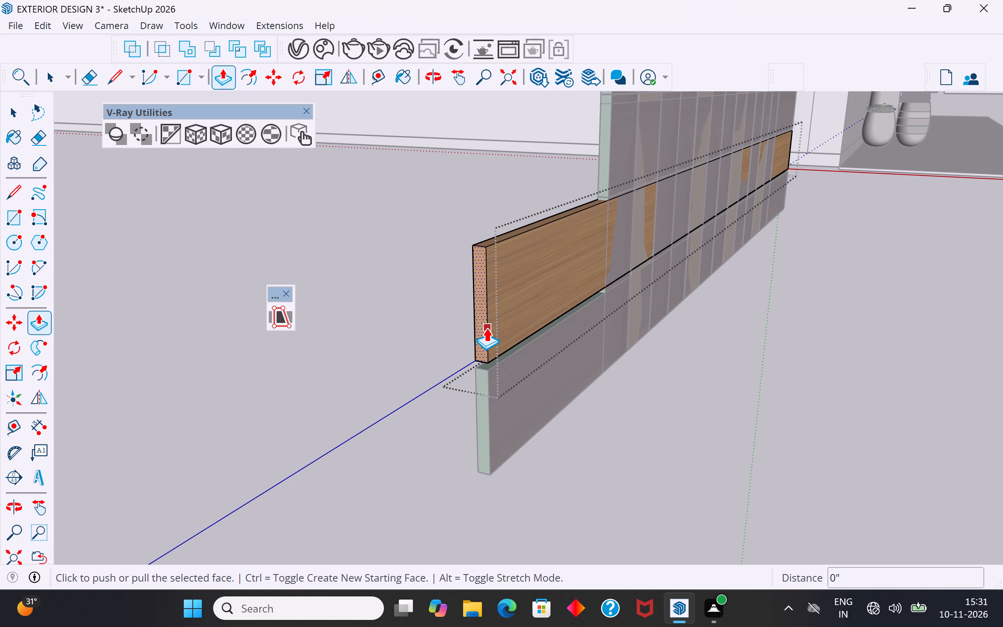
{"action": "left_click", "coordinate": [487, 326]}
{"action": "left_click", "coordinate": [606, 254]}
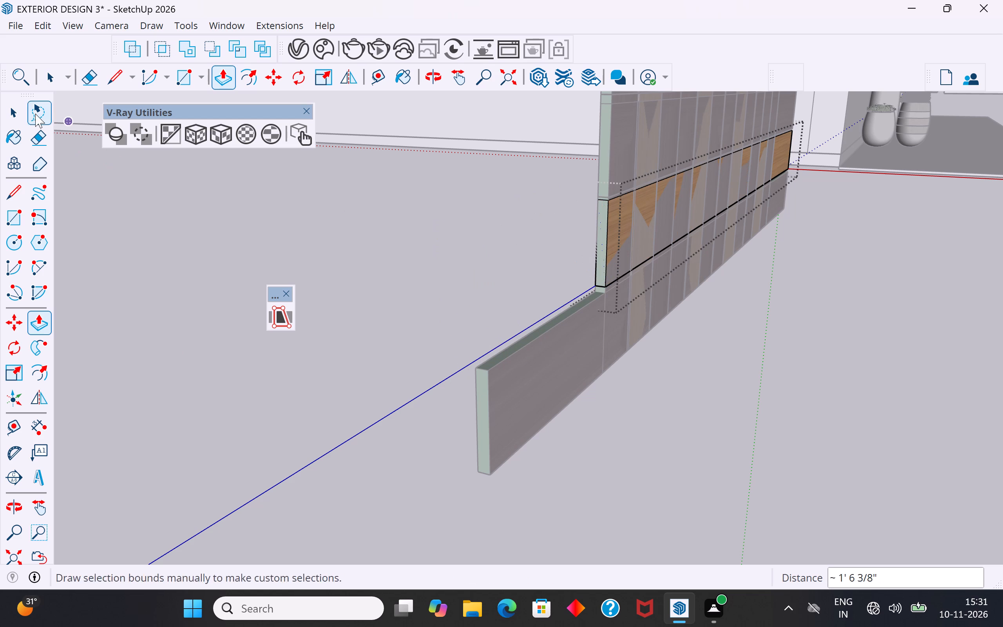
{"action": "left_click", "coordinate": [22, 109]}
{"action": "left_click", "coordinate": [349, 283]}
Push/Pull the bottom horizontal strip's overhanging end face inward about 1' 6 3/8" to the outermost vertical strip, and exit the panel group.
{"action": "scroll", "coordinate": [479, 466], "scroll_direction": "up", "scroll_amount": 7}
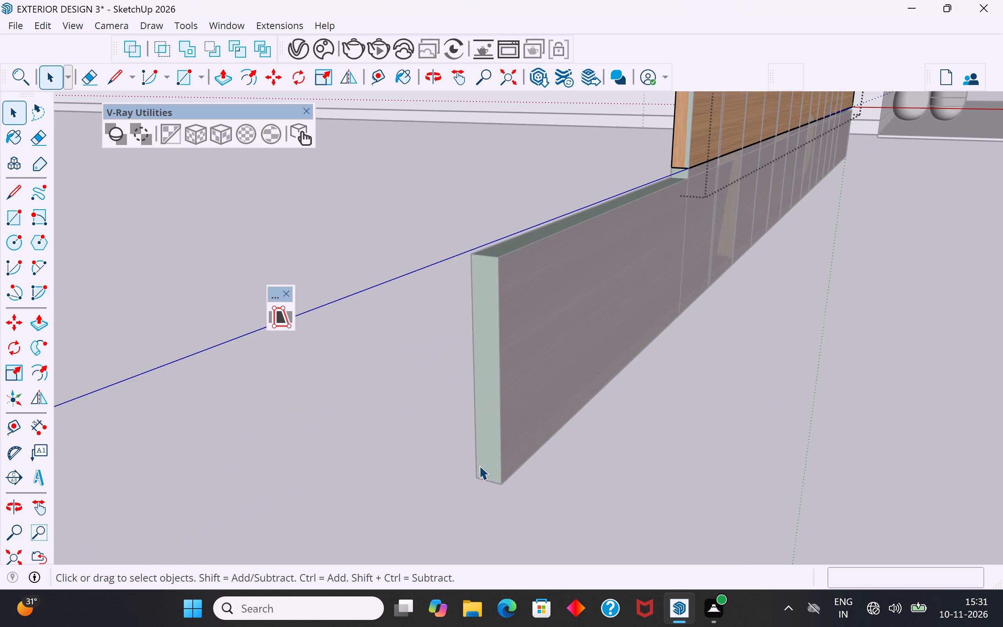
{"action": "double_click", "coordinate": [485, 461]}
{"action": "double_click", "coordinate": [480, 434]}
{"action": "triple_click", "coordinate": [484, 425]}
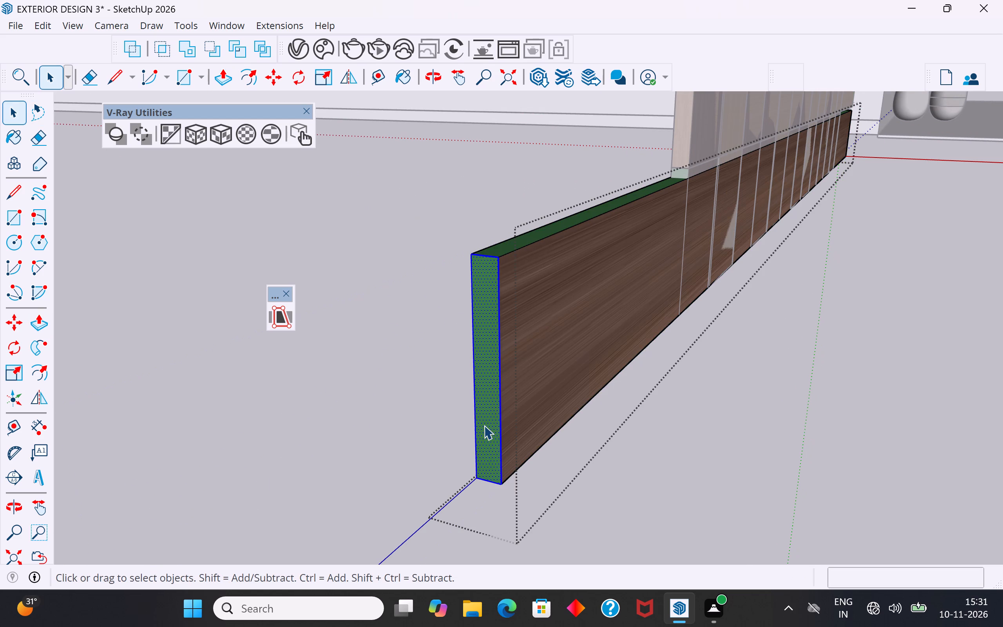
{"action": "left_click", "coordinate": [496, 399]}
{"action": "left_click", "coordinate": [41, 319]}
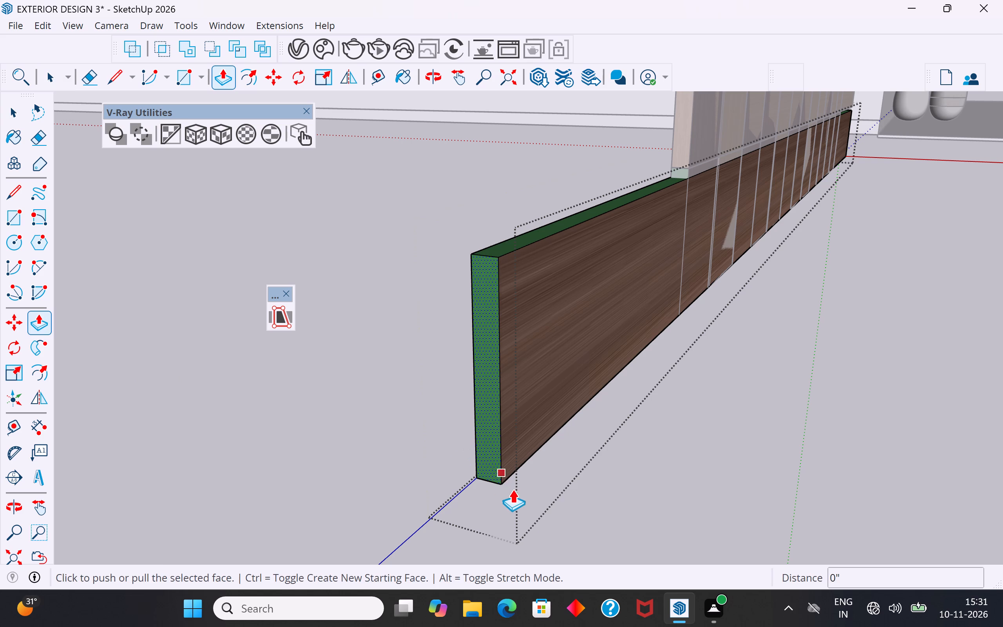
{"action": "left_click", "coordinate": [499, 484]}
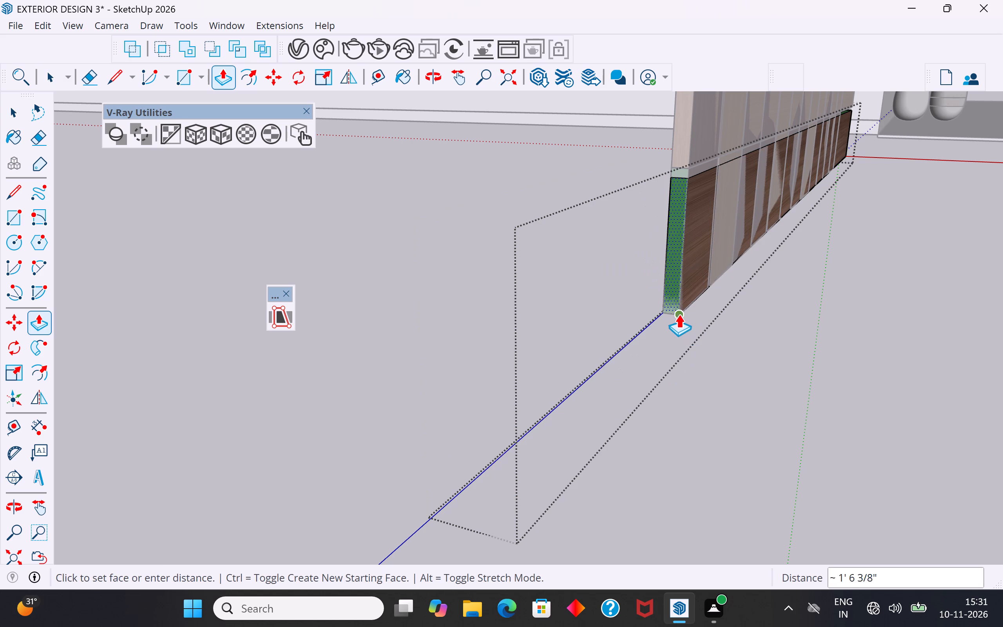
{"action": "left_click", "coordinate": [673, 309]}
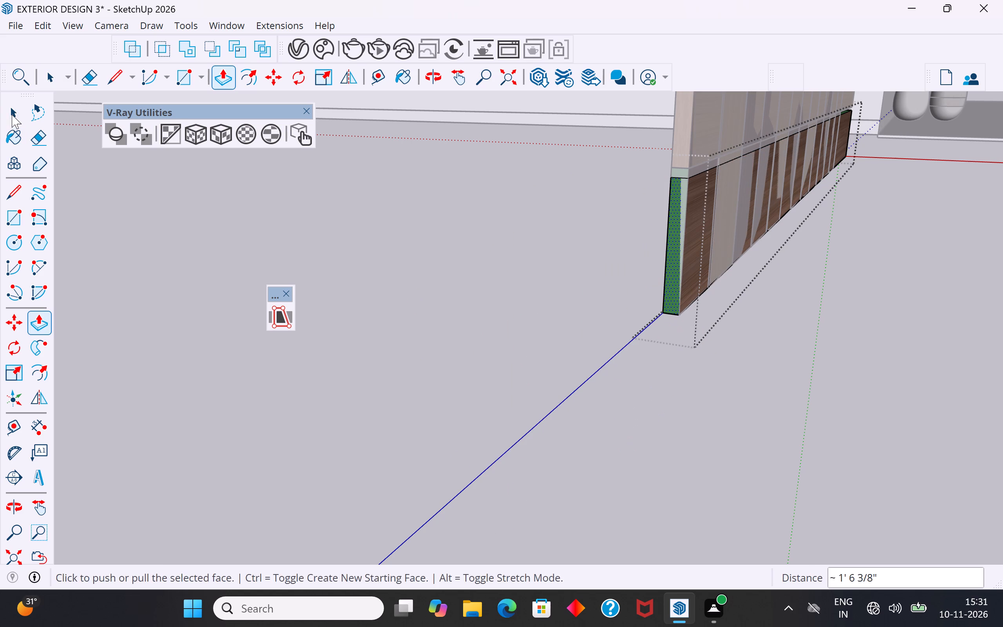
{"action": "left_click", "coordinate": [12, 114]}
{"action": "left_click", "coordinate": [291, 254]}
{"action": "scroll", "coordinate": [484, 444], "scroll_direction": "down", "scroll_amount": 5}
{"action": "middle_click_drag", "start_coordinate": [779, 316], "coordinate": [610, 355]}
{"action": "scroll", "coordinate": [826, 369], "scroll_direction": "down", "scroll_amount": 5}
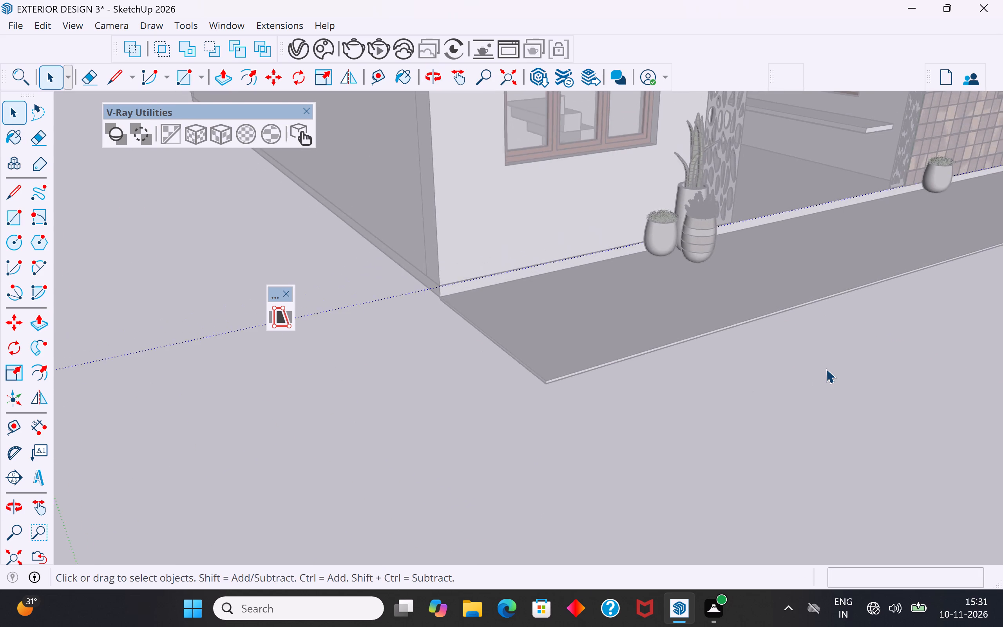
{"action": "scroll", "coordinate": [826, 369], "scroll_direction": "down", "scroll_amount": 12}
{"action": "left_click", "coordinate": [342, 429]}
Examine the moved panel's remaining overhanging strips and compare it with the house front and the already clad wall.
{"action": "scroll", "coordinate": [574, 496], "scroll_direction": "down", "scroll_amount": 5}
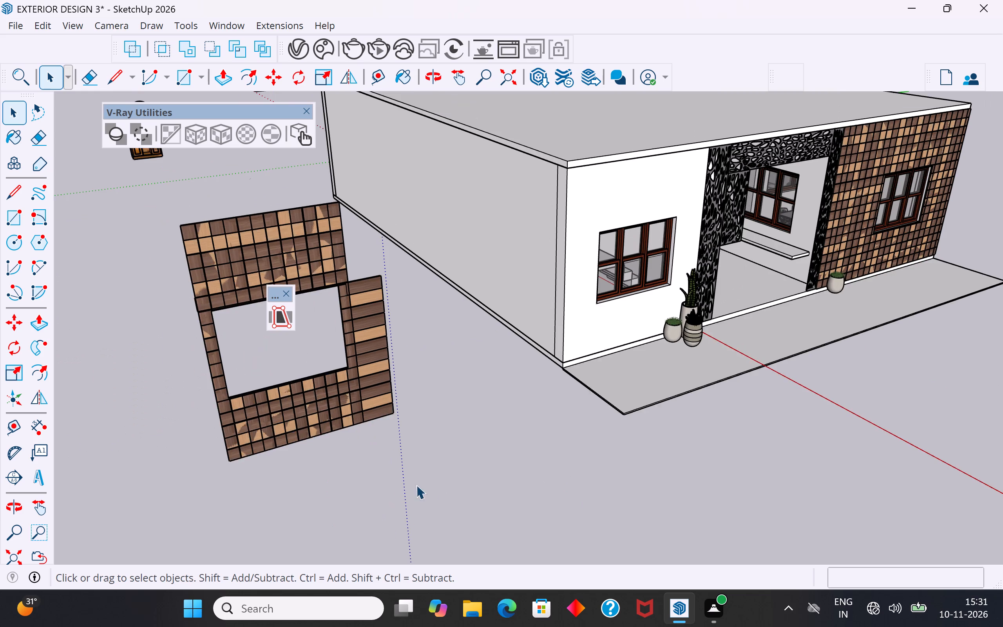
{"action": "middle_click_drag", "start_coordinate": [416, 485], "coordinate": [417, 503]}
{"action": "scroll", "coordinate": [538, 534], "scroll_direction": "down", "scroll_amount": 4}
{"action": "scroll", "coordinate": [537, 471], "scroll_direction": "up", "scroll_amount": 2}
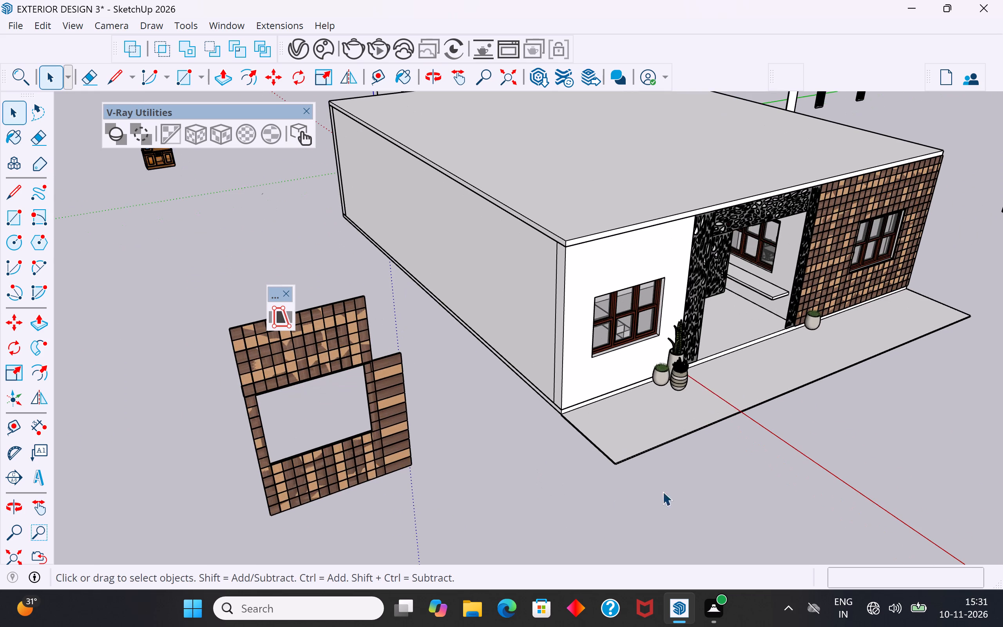
{"action": "scroll", "coordinate": [790, 478], "scroll_direction": "down", "scroll_amount": 3}
{"action": "middle_click_drag", "start_coordinate": [778, 480], "coordinate": [582, 379]}
{"action": "scroll", "coordinate": [686, 324], "scroll_direction": "up", "scroll_amount": 1}
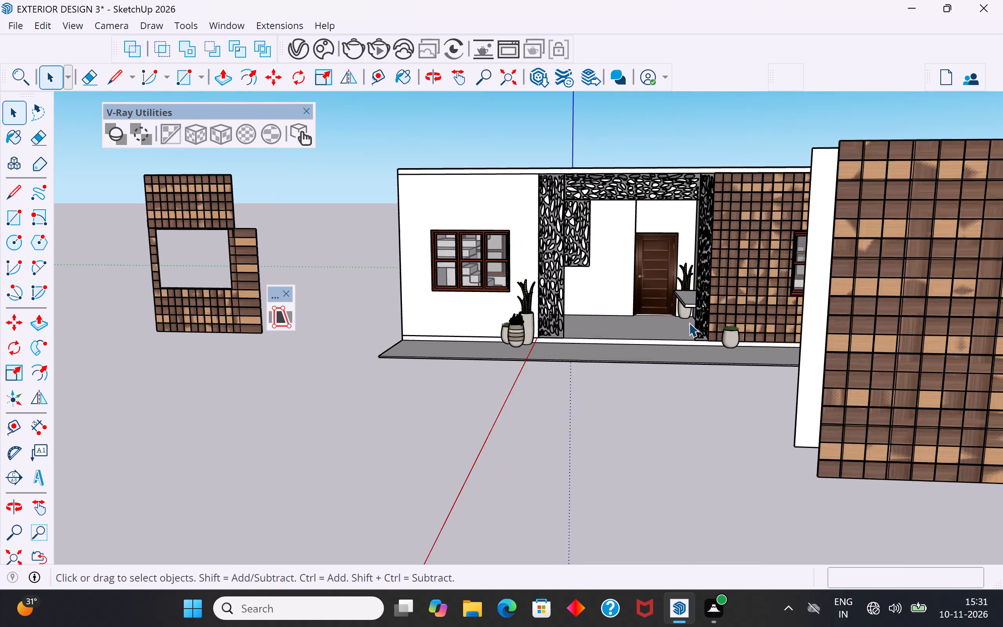
{"action": "scroll", "coordinate": [689, 323], "scroll_direction": "up", "scroll_amount": 3}
{"action": "middle_click_drag", "start_coordinate": [746, 333], "coordinate": [791, 351]}
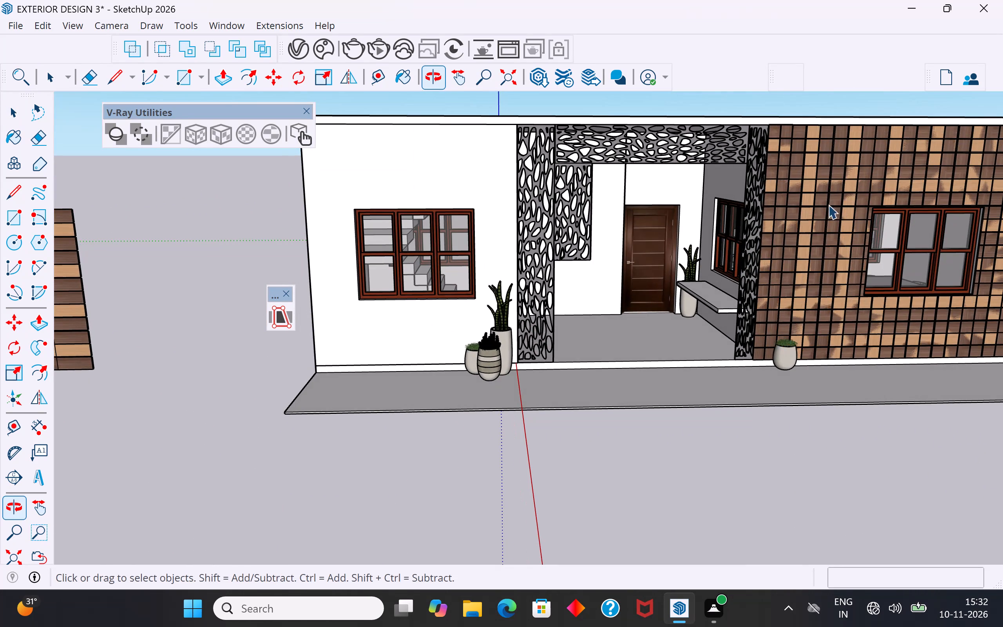
{"action": "scroll", "coordinate": [821, 167], "scroll_direction": "up", "scroll_amount": 16}
{"action": "middle_click_drag", "start_coordinate": [766, 239], "coordinate": [783, 288]}
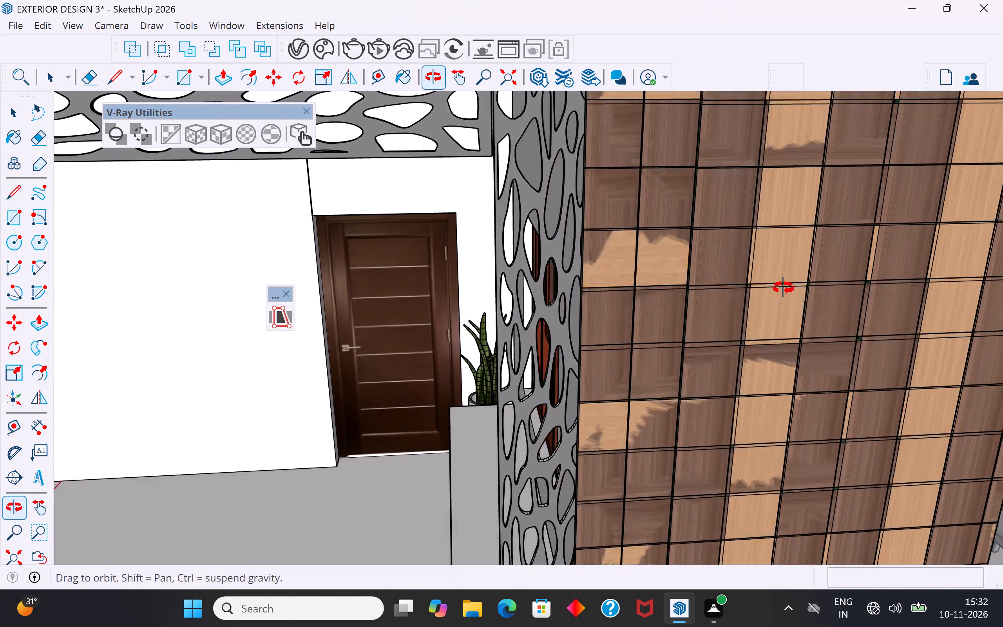
{"action": "middle_click_drag", "start_coordinate": [783, 288], "coordinate": [759, 378]}
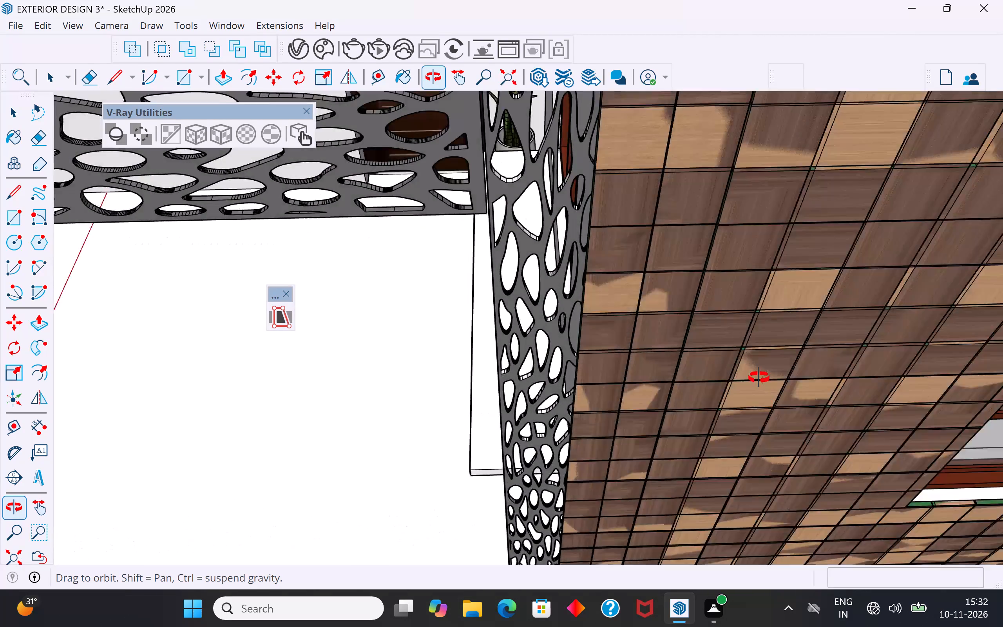
{"action": "middle_click_drag", "start_coordinate": [759, 378], "coordinate": [759, 351]}
{"action": "scroll", "coordinate": [760, 355], "scroll_direction": "down", "scroll_amount": 20}
{"action": "scroll", "coordinate": [760, 355], "scroll_direction": "down", "scroll_amount": 3}
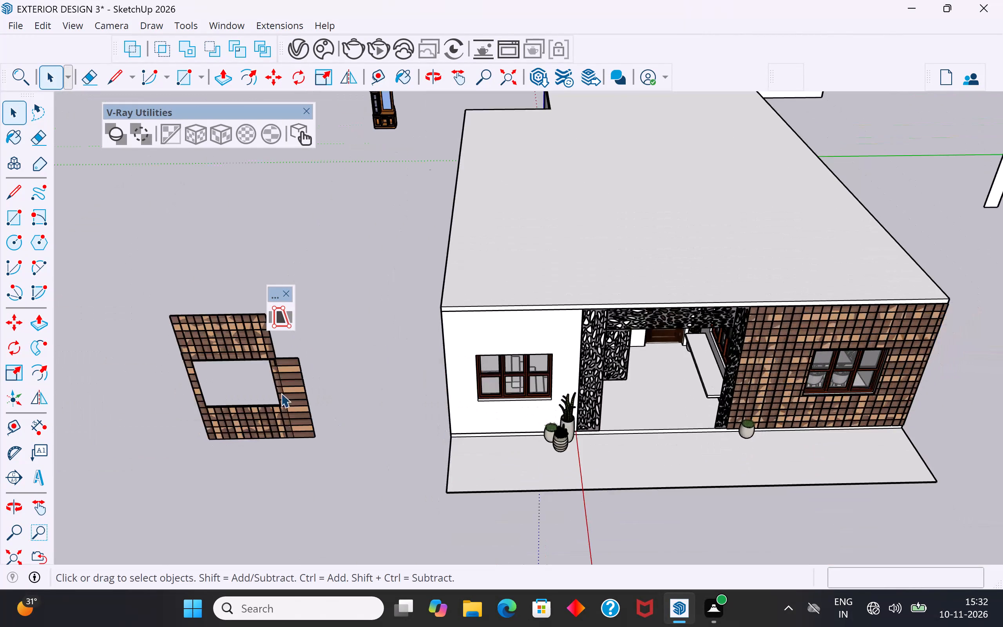
{"action": "scroll", "coordinate": [289, 371], "scroll_direction": "up", "scroll_amount": 3}
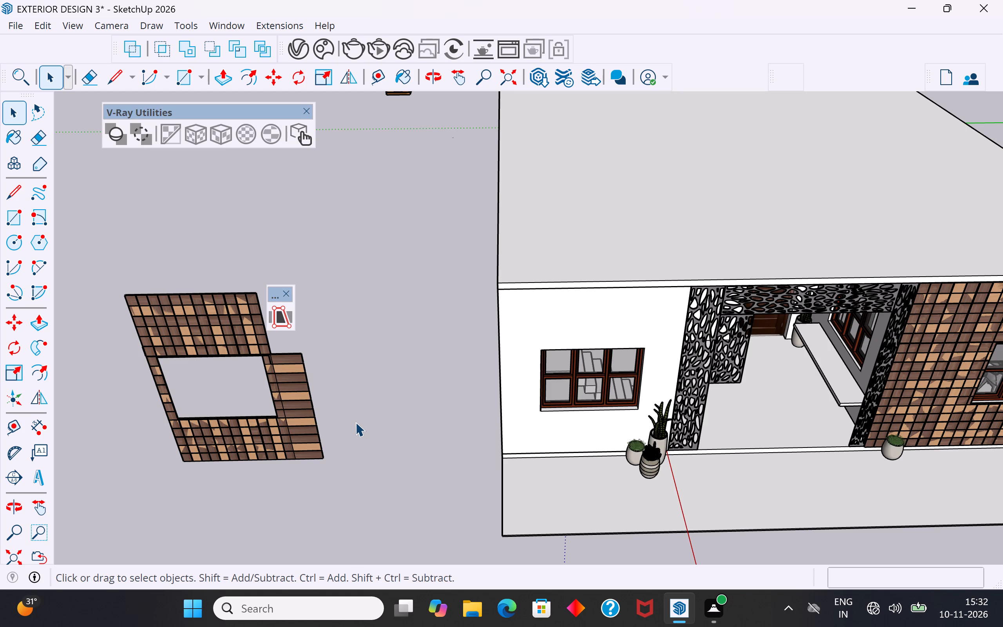
{"action": "scroll", "coordinate": [469, 408], "scroll_direction": "down", "scroll_amount": 3}
Push/Pull the topmost dark horizontal strip's overhanging end face beside the window opening inward about 1' 5 15/16" to the outermost vertical strip, and exit the strip group.
{"action": "scroll", "coordinate": [481, 417], "scroll_direction": "down", "scroll_amount": 3}
{"action": "scroll", "coordinate": [762, 393], "scroll_direction": "down", "scroll_amount": 4}
{"action": "scroll", "coordinate": [477, 365], "scroll_direction": "up", "scroll_amount": 10}
{"action": "middle_click_drag", "start_coordinate": [518, 419], "coordinate": [484, 382]}
{"action": "scroll", "coordinate": [467, 358], "scroll_direction": "up", "scroll_amount": 9}
{"action": "left_click", "coordinate": [540, 391]}
{"action": "scroll", "coordinate": [476, 406], "scroll_direction": "up", "scroll_amount": 8}
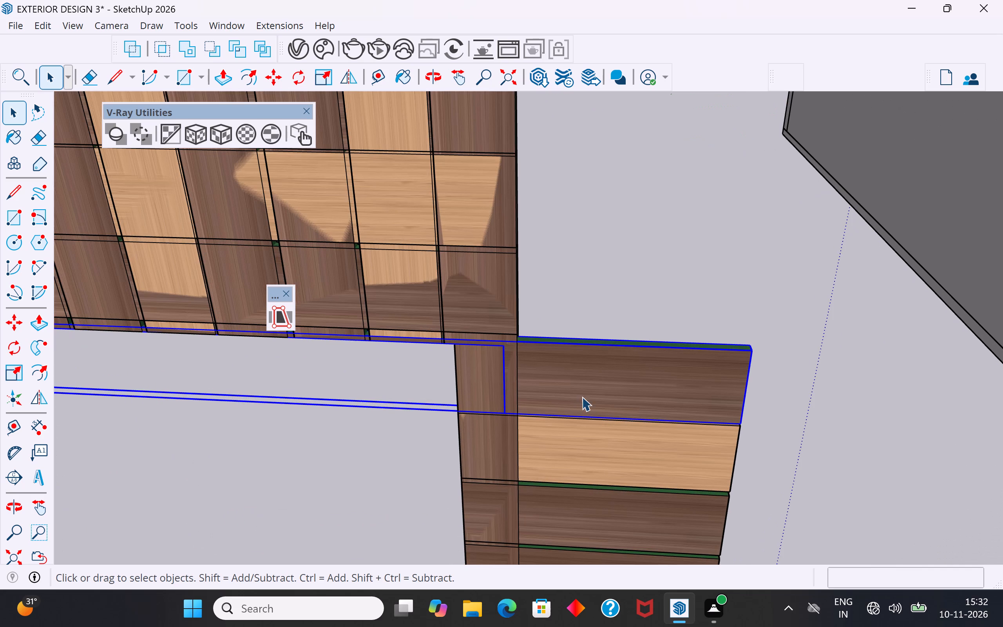
{"action": "middle_click_drag", "start_coordinate": [814, 418], "coordinate": [710, 422]}
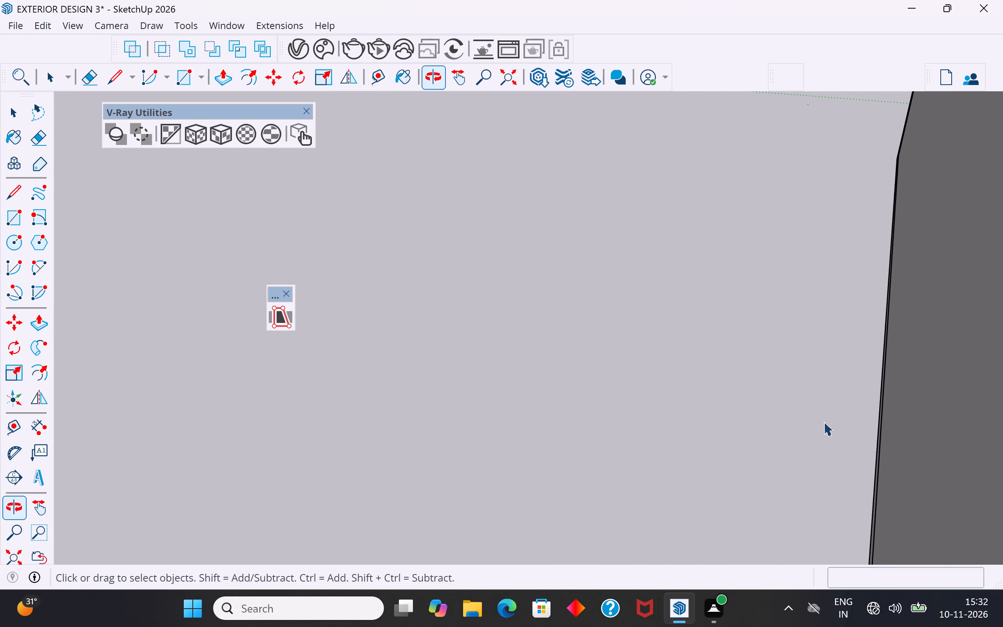
{"action": "scroll", "coordinate": [1002, 366], "scroll_direction": "down", "scroll_amount": 11}
{"action": "scroll", "coordinate": [463, 334], "scroll_direction": "up", "scroll_amount": 5}
{"action": "scroll", "coordinate": [666, 335], "scroll_direction": "down", "scroll_amount": 4}
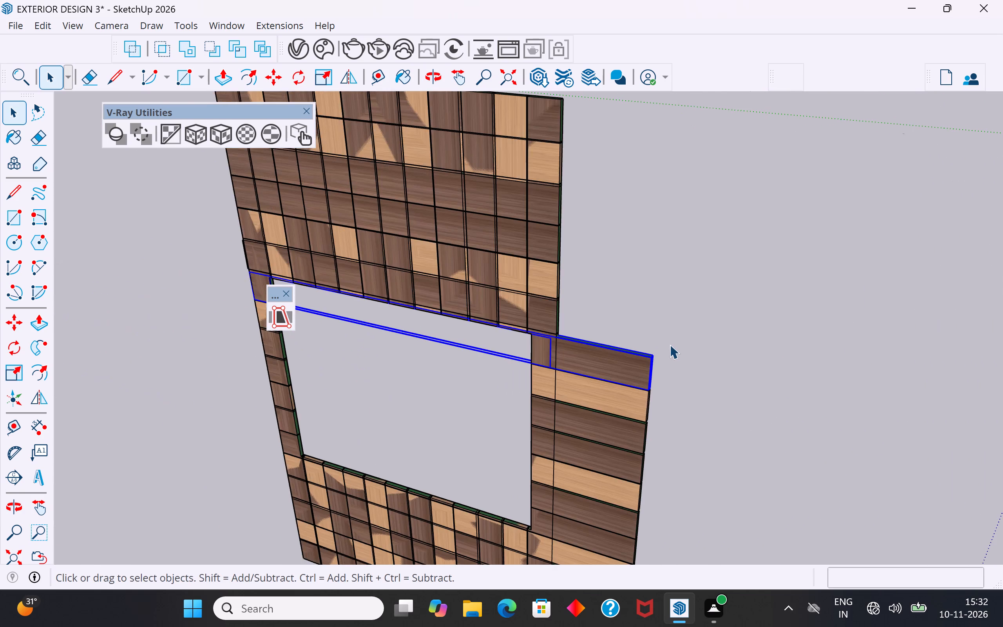
{"action": "middle_click_drag", "start_coordinate": [616, 404], "coordinate": [339, 344]}
{"action": "scroll", "coordinate": [474, 366], "scroll_direction": "up", "scroll_amount": 10}
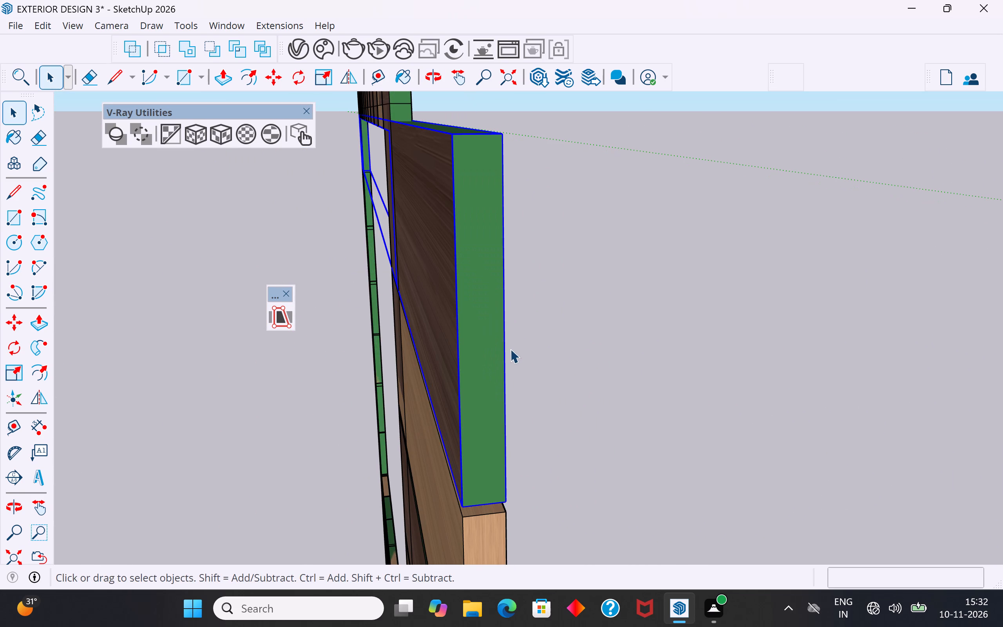
{"action": "double_click", "coordinate": [483, 322]}
{"action": "double_click", "coordinate": [487, 316]}
{"action": "triple_click", "coordinate": [482, 330]}
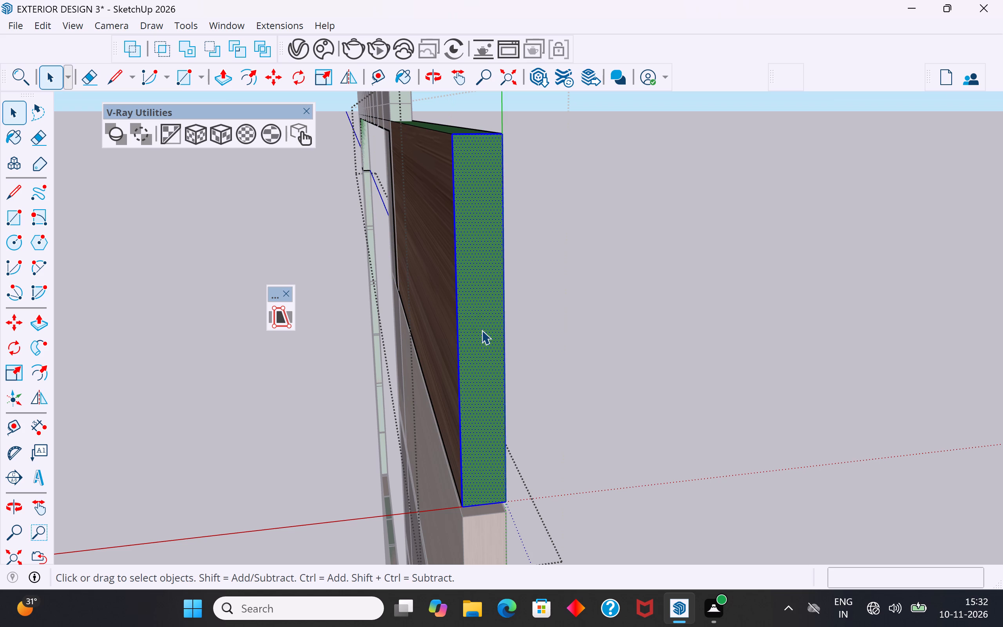
{"action": "left_click", "coordinate": [512, 344]}
{"action": "triple_click", "coordinate": [474, 344]}
{"action": "left_click", "coordinate": [482, 351]}
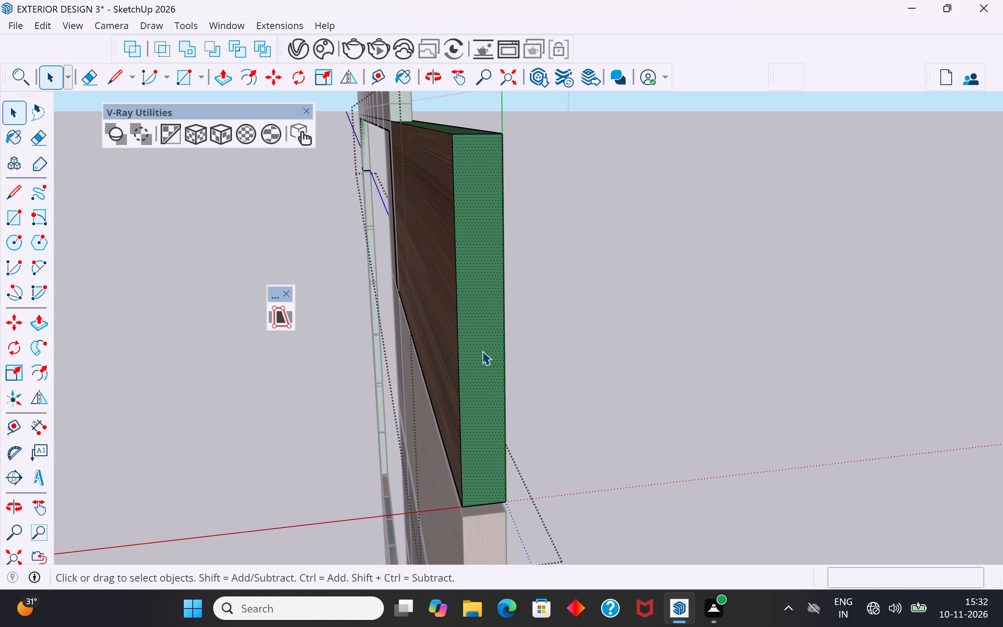
{"action": "middle_click_drag", "start_coordinate": [491, 389], "coordinate": [779, 436]}
{"action": "scroll", "coordinate": [802, 409], "scroll_direction": "down", "scroll_amount": 4}
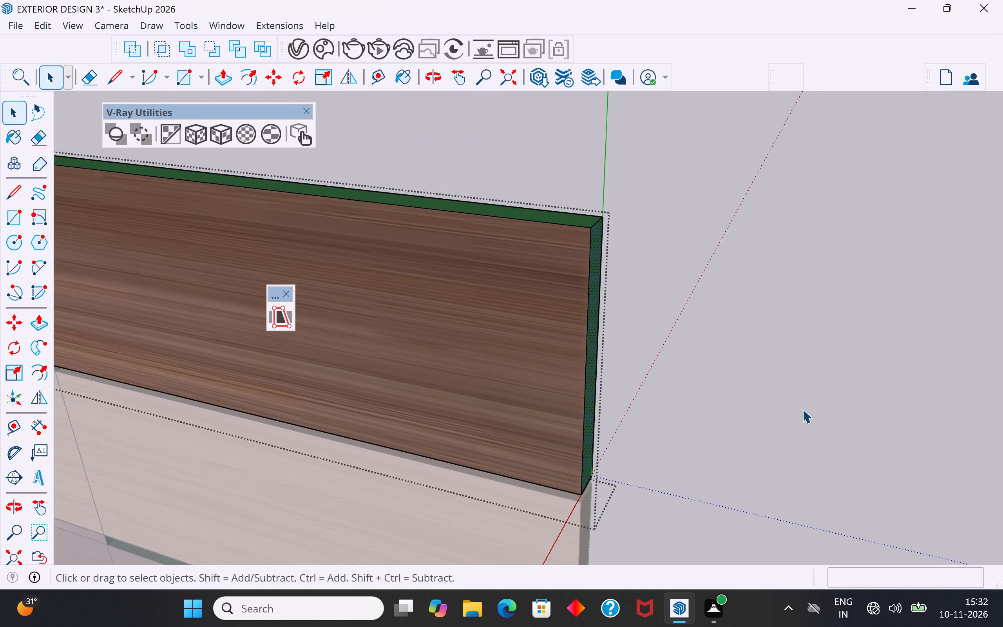
{"action": "scroll", "coordinate": [802, 409], "scroll_direction": "down", "scroll_amount": 6}
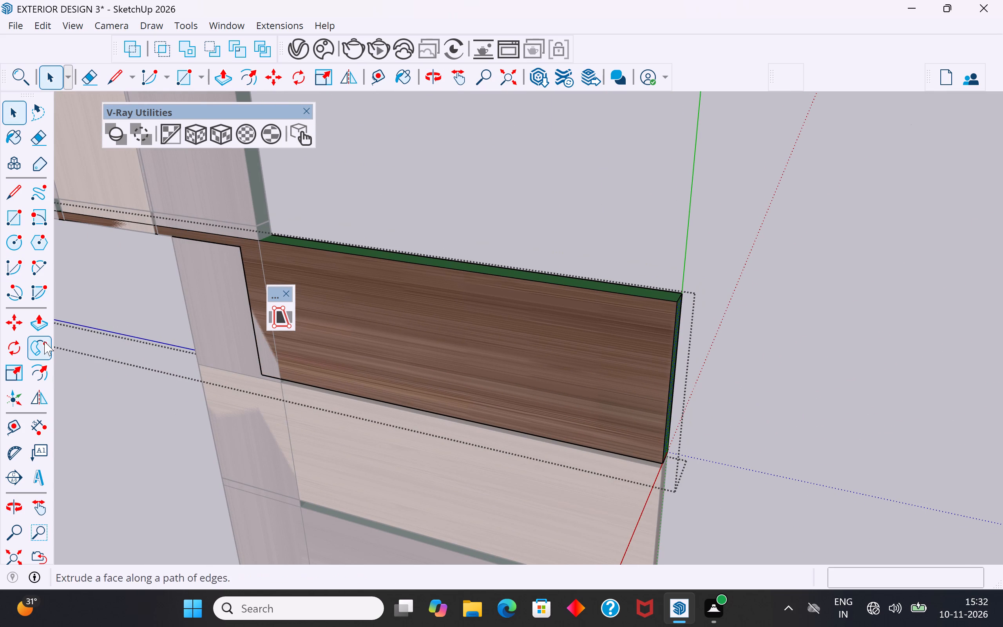
{"action": "left_click", "coordinate": [42, 333]}
{"action": "left_click", "coordinate": [668, 404]}
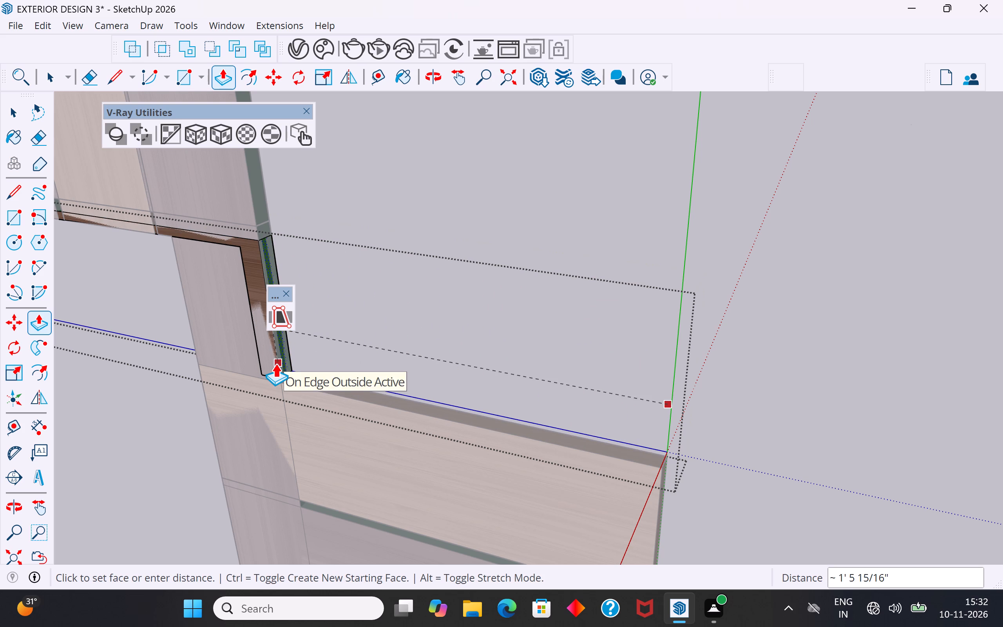
{"action": "left_click", "coordinate": [275, 363]}
{"action": "scroll", "coordinate": [719, 407], "scroll_direction": "down", "scroll_amount": 4}
{"action": "middle_click_drag", "start_coordinate": [637, 420], "coordinate": [681, 421]}
{"action": "scroll", "coordinate": [585, 487], "scroll_direction": "down", "scroll_amount": 9}
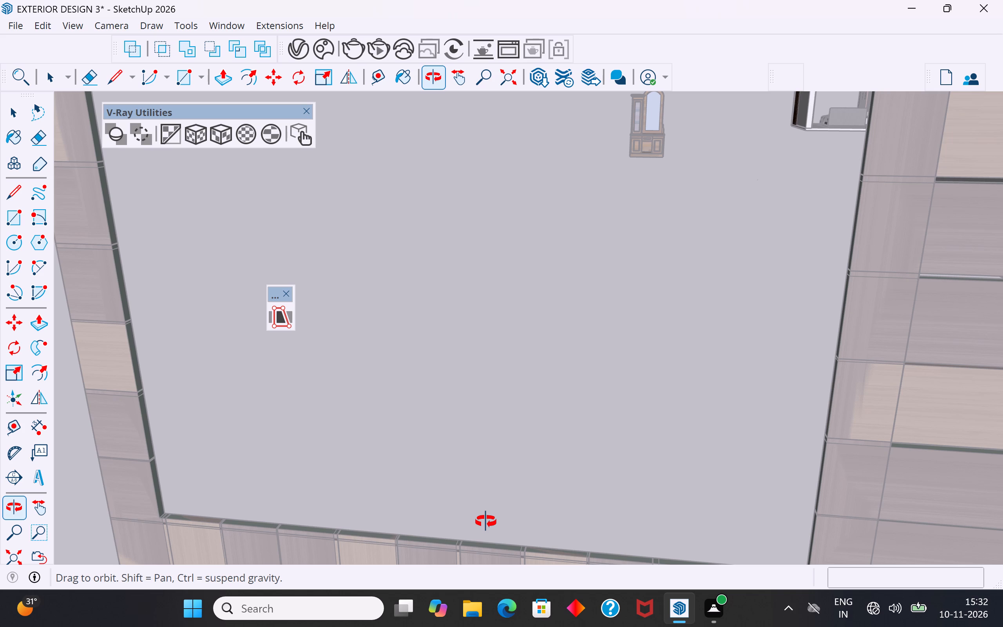
{"action": "scroll", "coordinate": [470, 462], "scroll_direction": "down", "scroll_amount": 9}
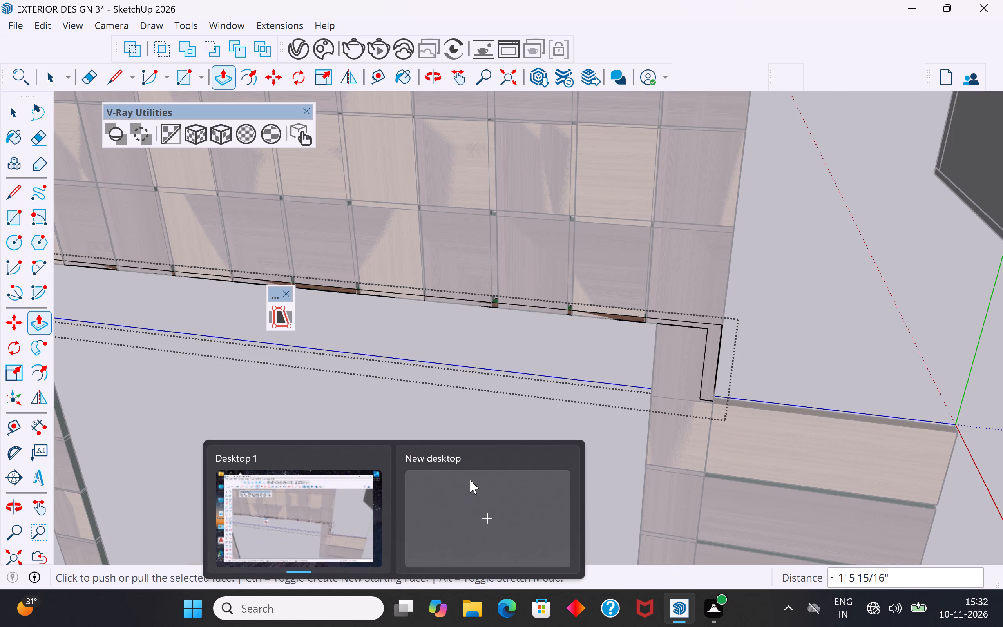
{"action": "left_click", "coordinate": [11, 112]}
{"action": "left_click", "coordinate": [370, 425]}
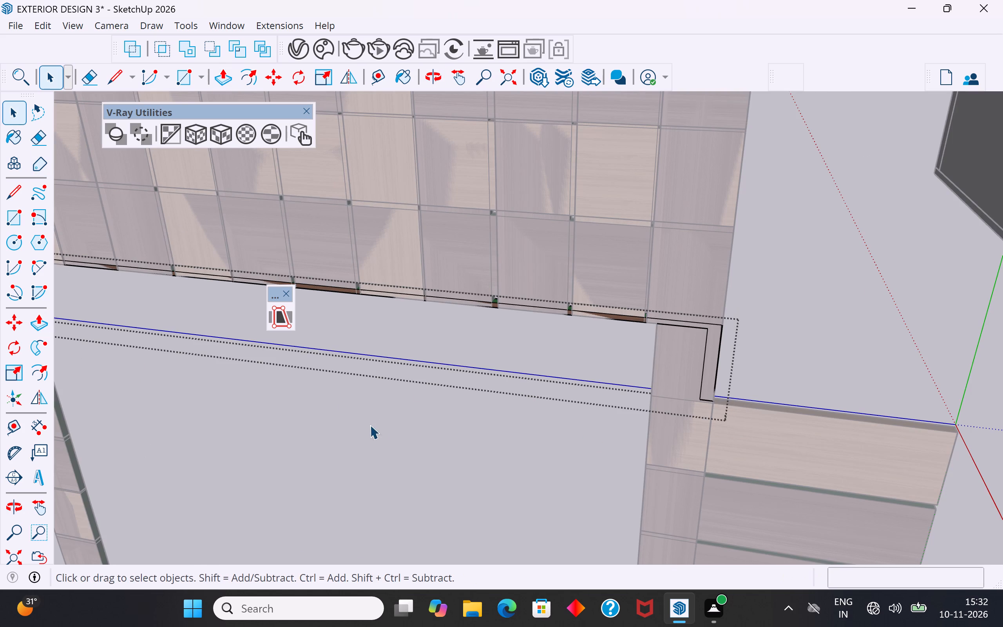
{"action": "scroll", "coordinate": [365, 526], "scroll_direction": "down", "scroll_amount": 7}
{"action": "middle_click_drag", "start_coordinate": [587, 432], "coordinate": [675, 360]}
{"action": "left_click", "coordinate": [675, 360]}
Push/Pull the light-wood second-from-top strip's overhanging end face inward about 1' 5 15/16" to the outermost vertical strip's edge, and exit its group.
{"action": "scroll", "coordinate": [634, 399], "scroll_direction": "down", "scroll_amount": 4}
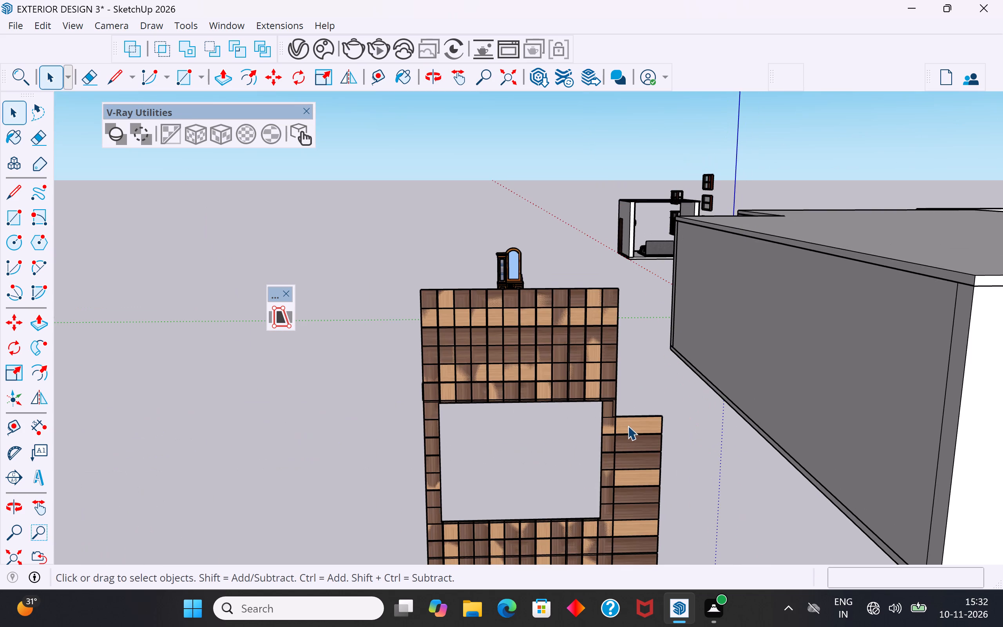
{"action": "left_click", "coordinate": [630, 426]}
{"action": "scroll", "coordinate": [668, 431], "scroll_direction": "up", "scroll_amount": 3}
{"action": "middle_click_drag", "start_coordinate": [667, 434], "coordinate": [390, 435]}
{"action": "scroll", "coordinate": [560, 493], "scroll_direction": "up", "scroll_amount": 3}
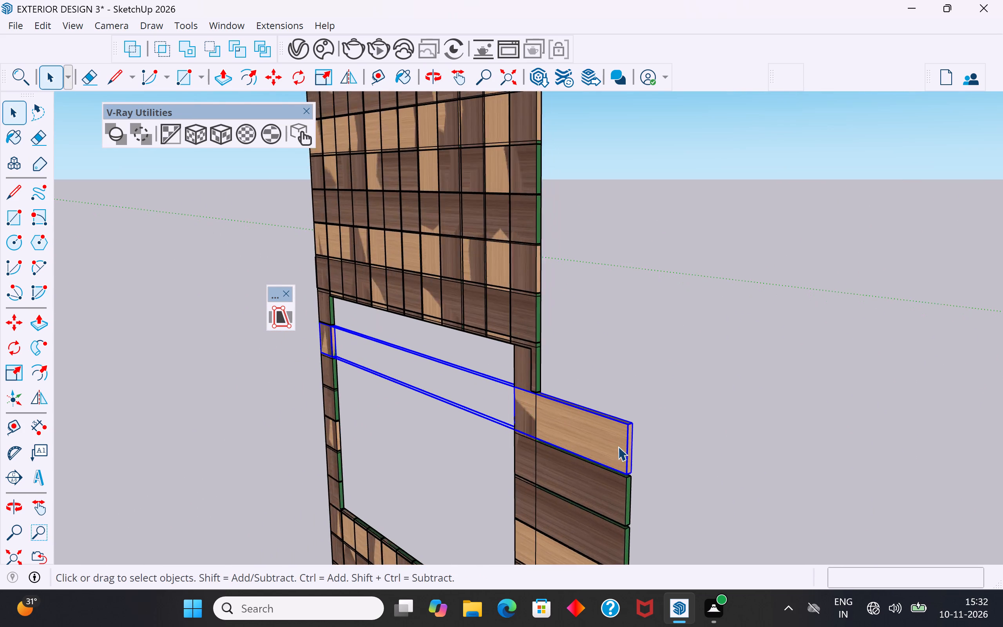
{"action": "scroll", "coordinate": [618, 446], "scroll_direction": "up", "scroll_amount": 10}
{"action": "double_click", "coordinate": [640, 427]}
{"action": "double_click", "coordinate": [636, 422]}
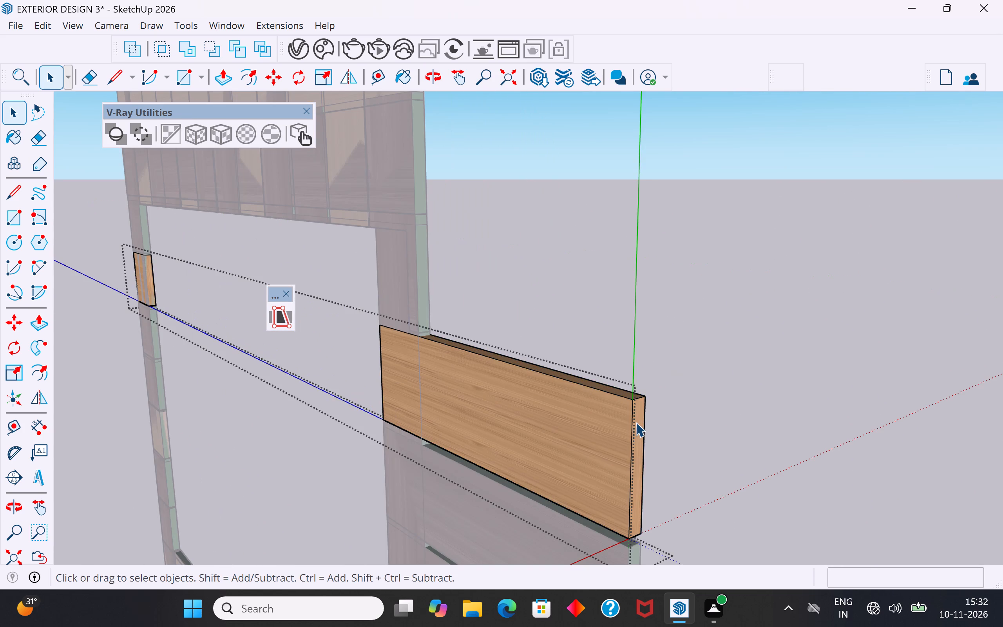
{"action": "double_click", "coordinate": [637, 425]}
{"action": "left_click", "coordinate": [637, 425]}
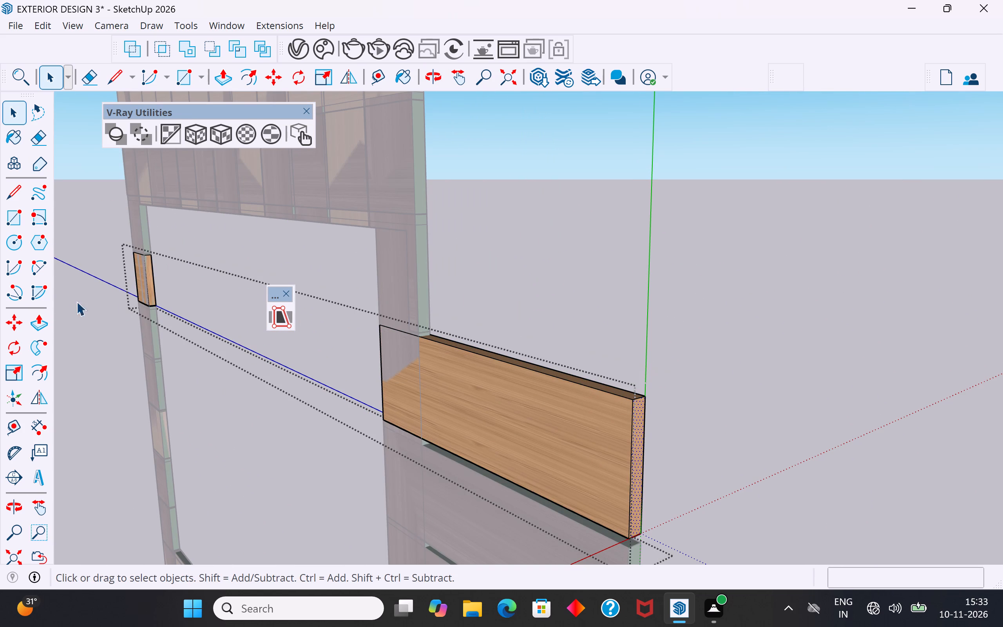
{"action": "left_click", "coordinate": [38, 318]}
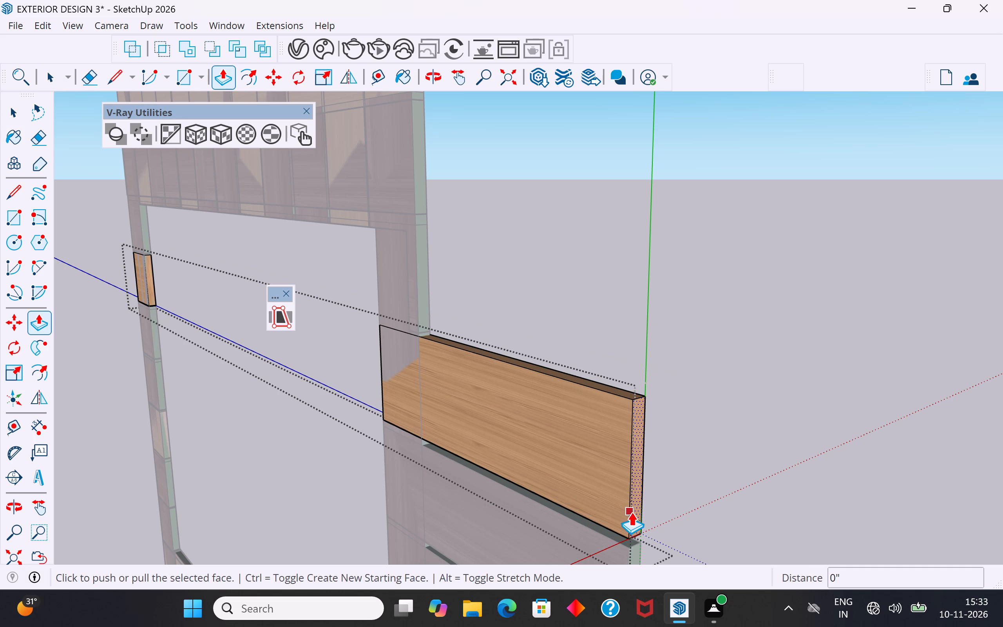
{"action": "left_click", "coordinate": [631, 512]}
{"action": "left_click", "coordinate": [419, 422]}
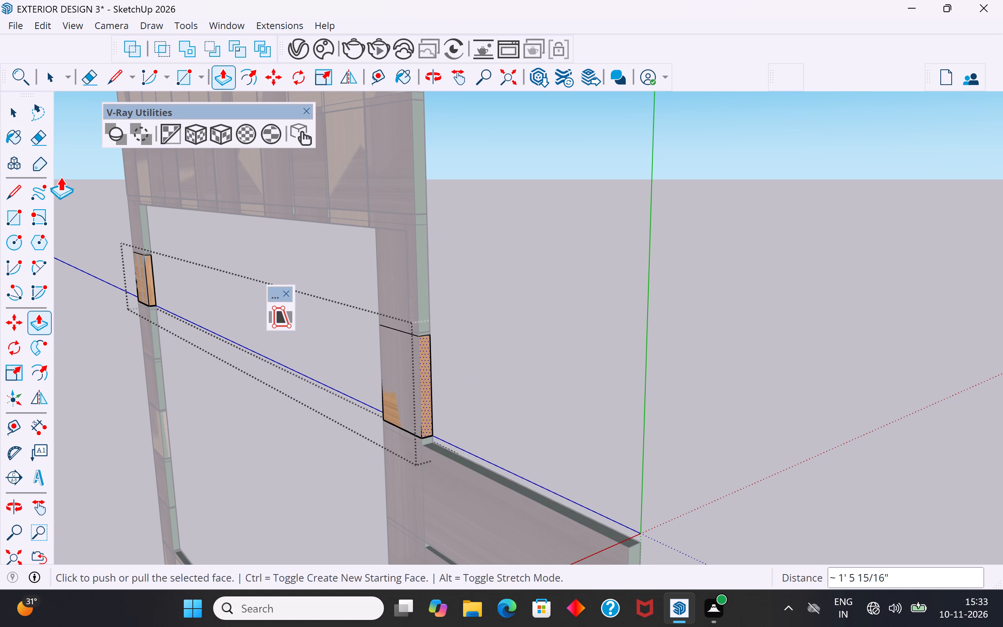
{"action": "left_click", "coordinate": [15, 106]}
{"action": "left_click", "coordinate": [87, 206]}
{"action": "scroll", "coordinate": [774, 243], "scroll_direction": "down", "scroll_amount": 4}
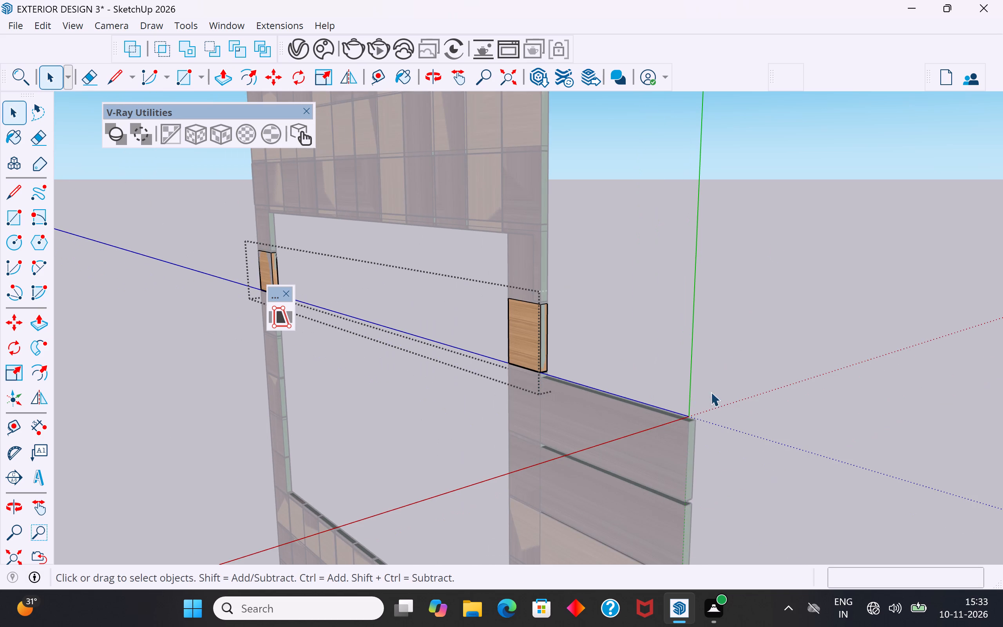
{"action": "scroll", "coordinate": [648, 486], "scroll_direction": "up", "scroll_amount": 7}
{"action": "left_click", "coordinate": [791, 455]}
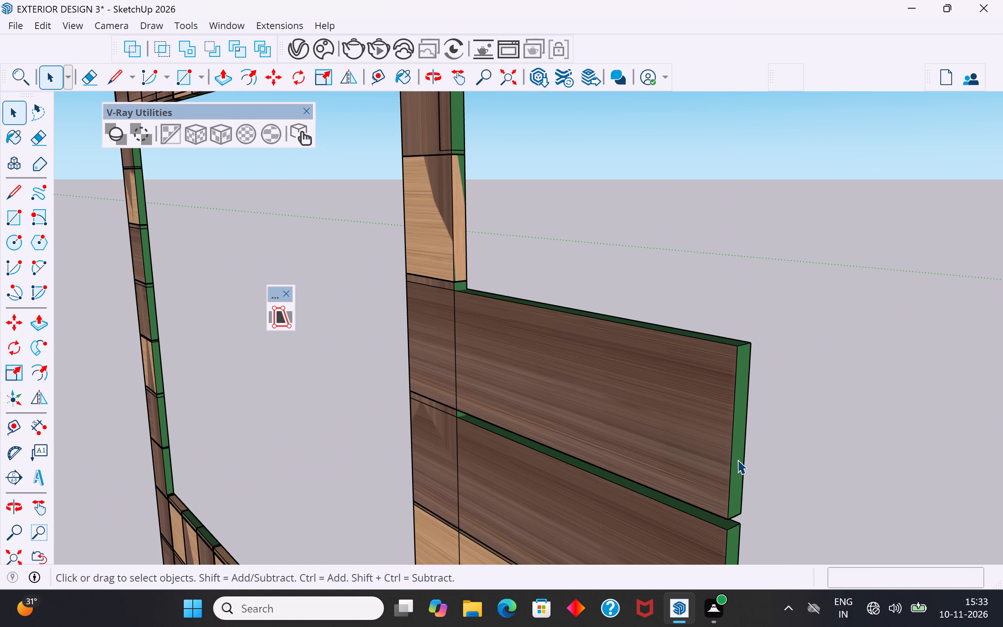
Push/Pull the dark strip's end face directly below the trimmed light-wood strip inward about 1' 5 15/16", flush with the outermost vertical strip, and exit its group.
{"action": "triple_click", "coordinate": [737, 460]}
{"action": "double_click", "coordinate": [737, 459]}
{"action": "left_click", "coordinate": [737, 446]}
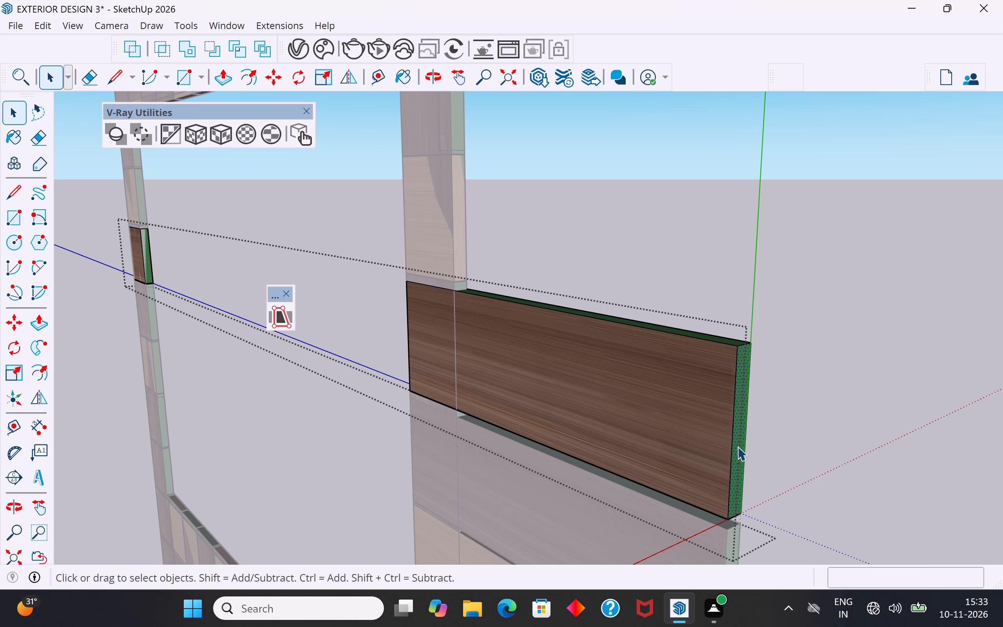
{"action": "left_click", "coordinate": [38, 316]}
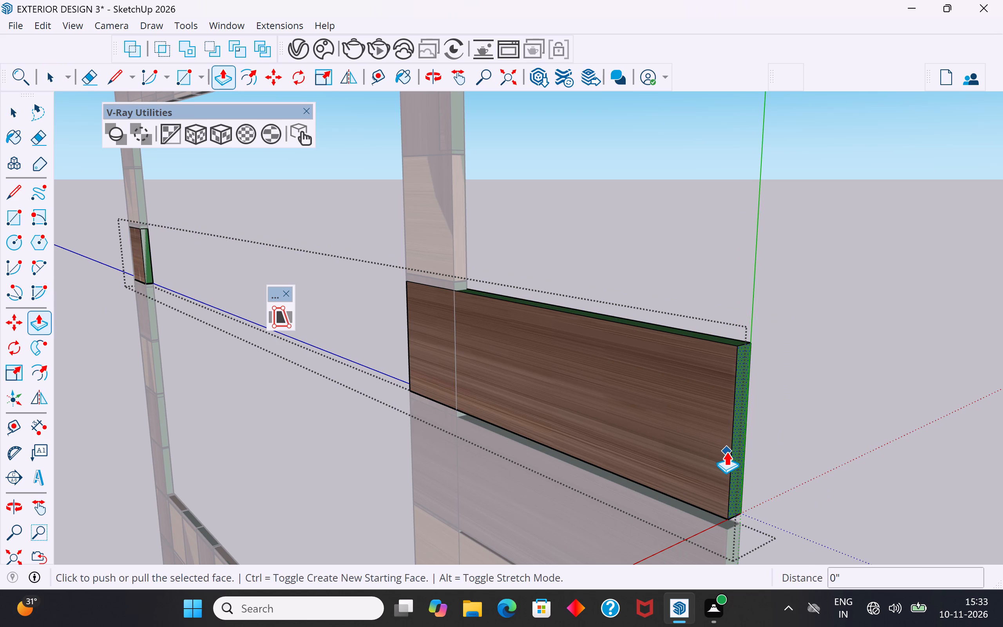
{"action": "left_click", "coordinate": [730, 454]}
{"action": "left_click", "coordinate": [457, 376]}
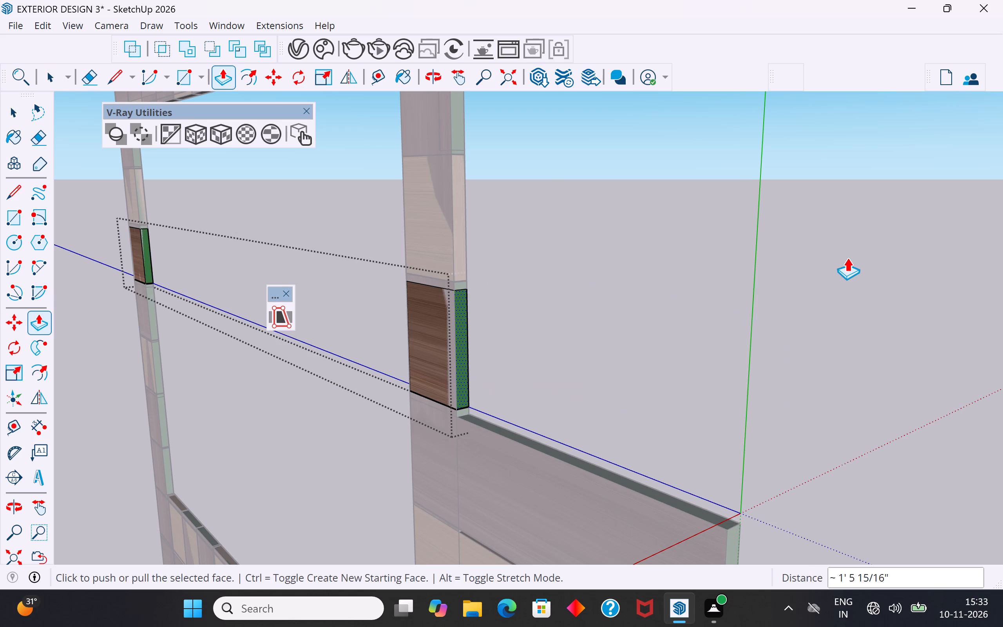
{"action": "scroll", "coordinate": [848, 253], "scroll_direction": "down", "scroll_amount": 9}
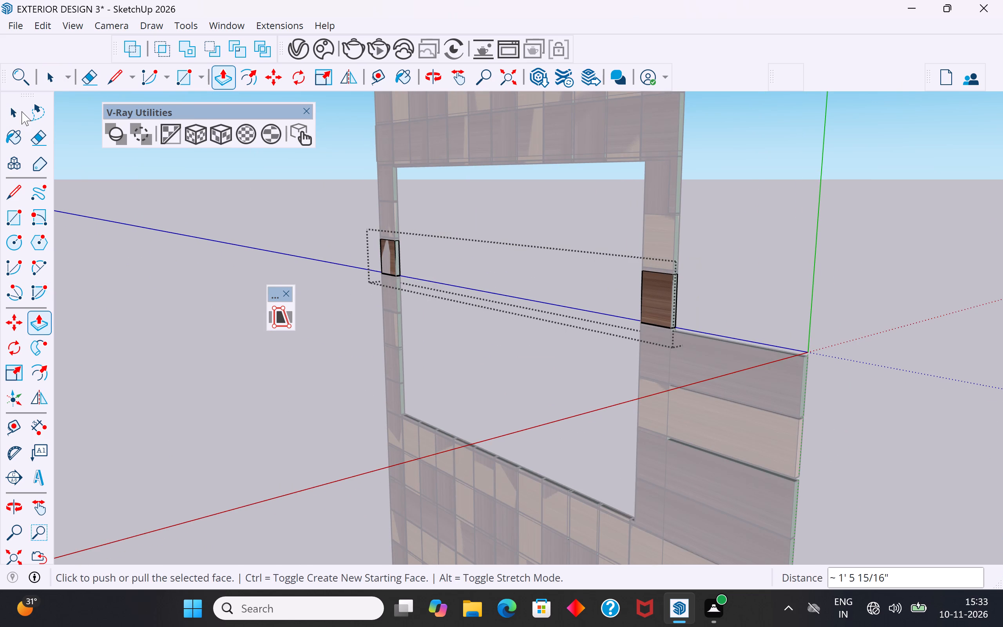
{"action": "left_click", "coordinate": [22, 111]}
{"action": "left_click", "coordinate": [296, 389]}
{"action": "scroll", "coordinate": [762, 221], "scroll_direction": "down", "scroll_amount": 5}
{"action": "scroll", "coordinate": [778, 356], "scroll_direction": "up", "scroll_amount": 5}
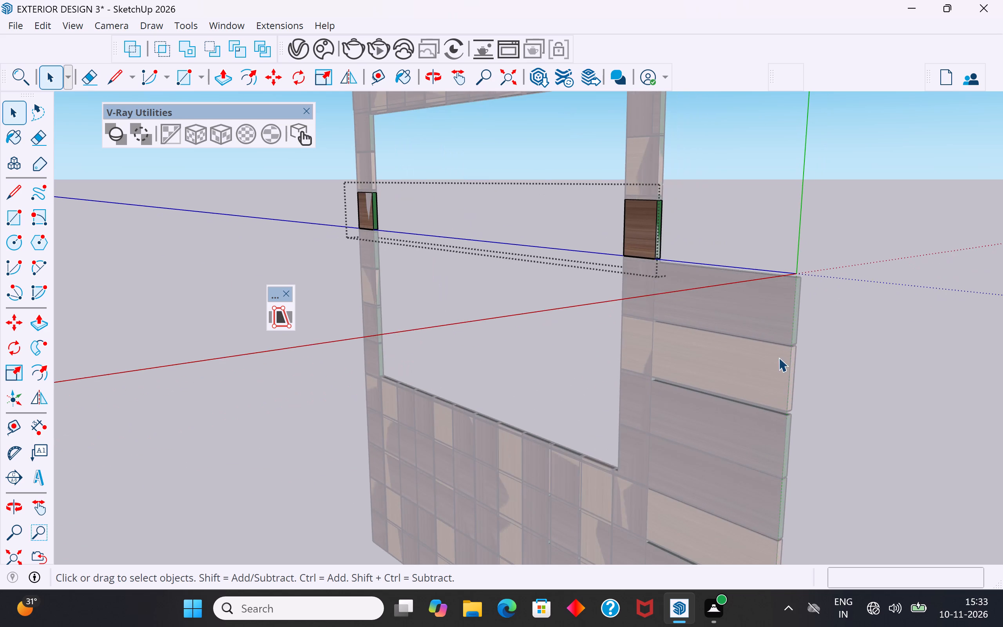
{"action": "left_click", "coordinate": [765, 304]}
Push/Pull the second dark strip's overhanging end face, just above the next light-wood strip, inward about 1' 5 15/16" to the outermost vertical strip, and exit its group.
{"action": "scroll", "coordinate": [786, 312], "scroll_direction": "up", "scroll_amount": 12}
{"action": "triple_click", "coordinate": [804, 322]}
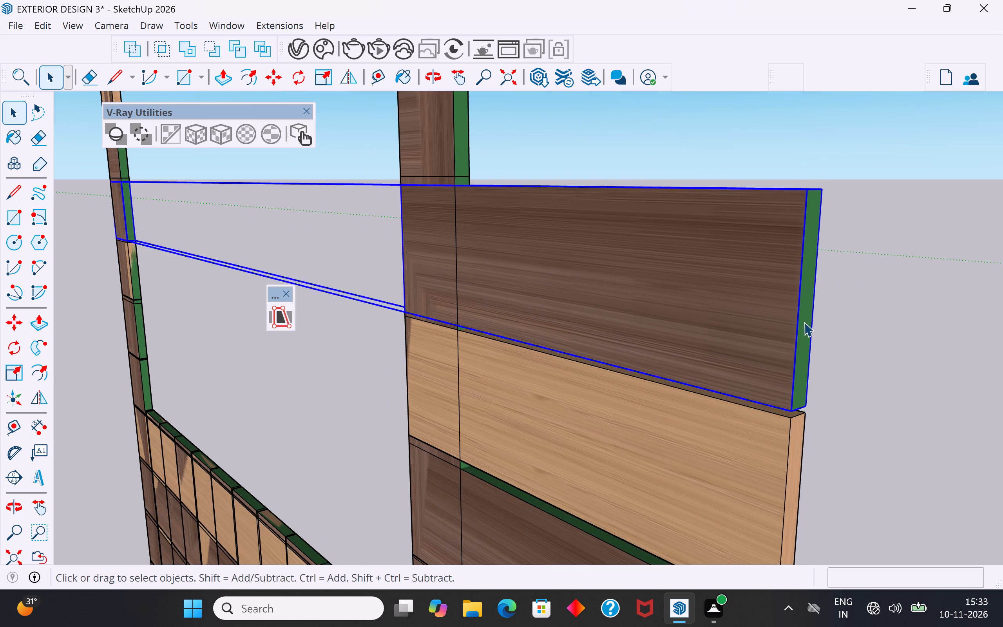
{"action": "left_click", "coordinate": [804, 322]}
{"action": "triple_click", "coordinate": [808, 314]}
{"action": "left_click", "coordinate": [813, 301]}
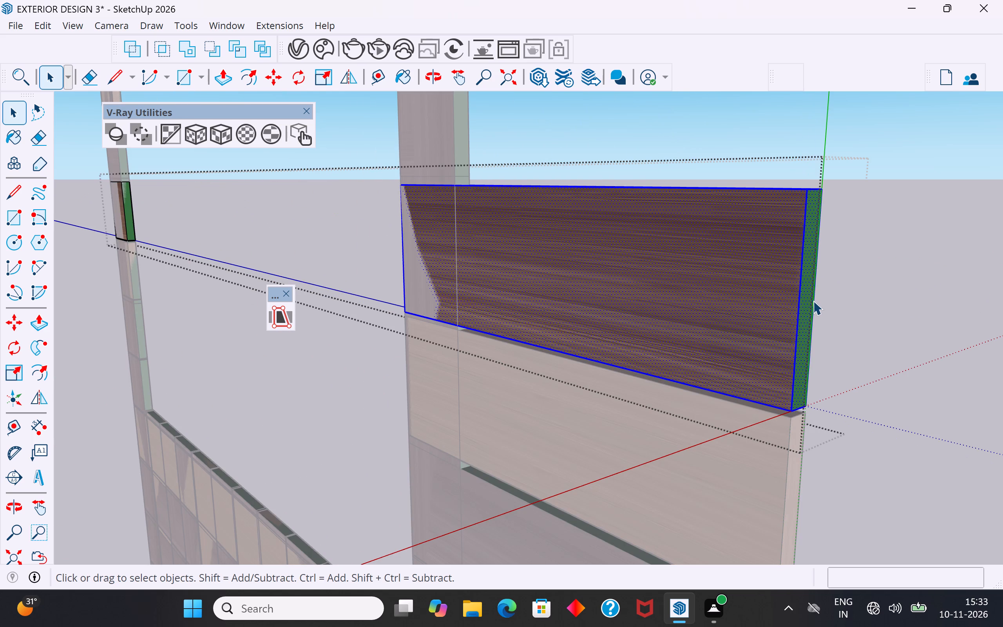
{"action": "left_click", "coordinate": [804, 291]}
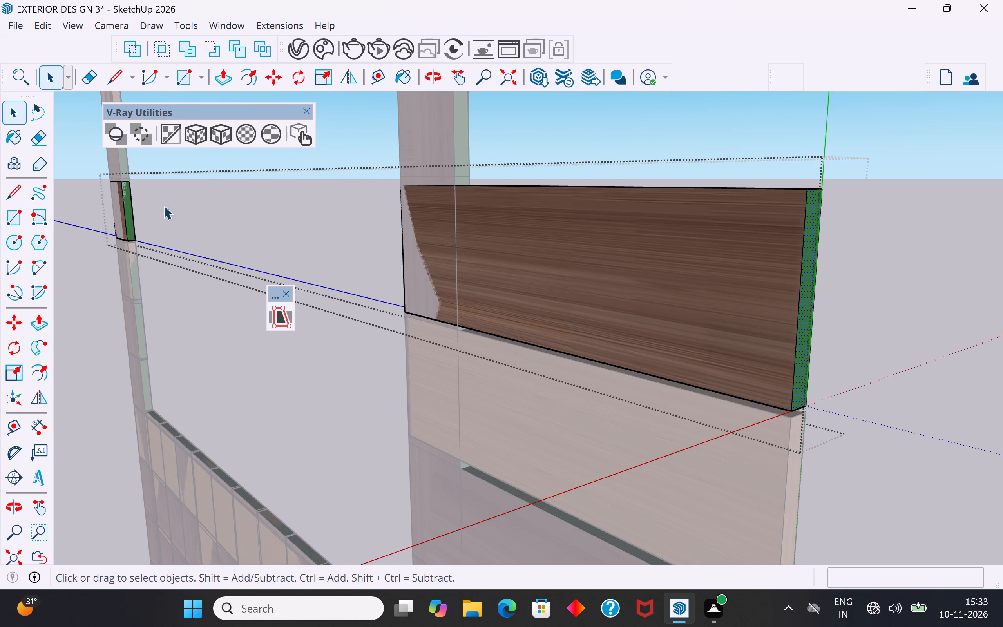
{"action": "left_click", "coordinate": [36, 328]}
{"action": "left_click", "coordinate": [798, 335]}
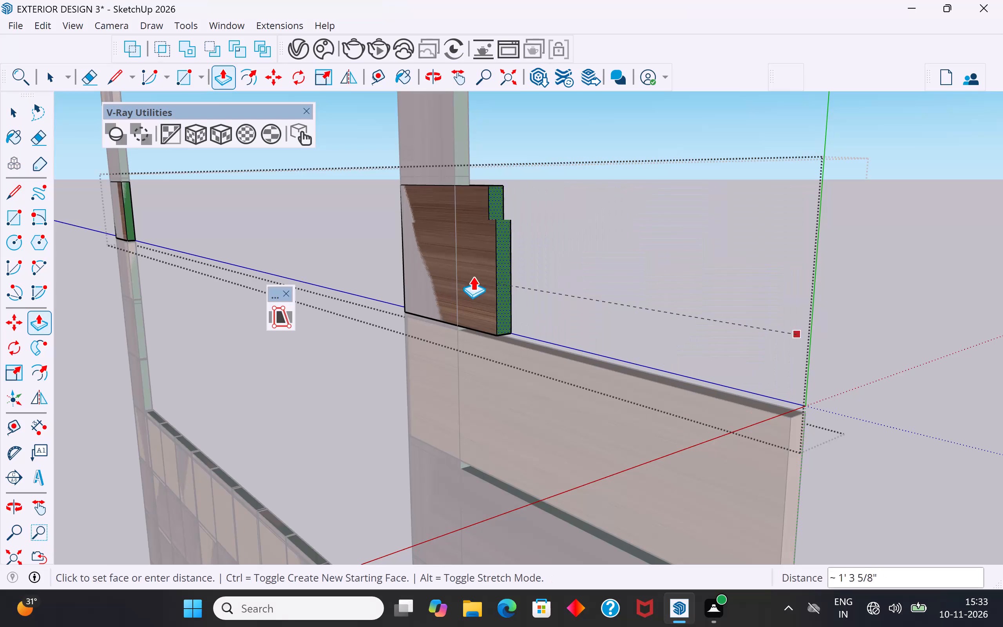
{"action": "left_click", "coordinate": [456, 273]}
{"action": "scroll", "coordinate": [738, 179], "scroll_direction": "down", "scroll_amount": 10}
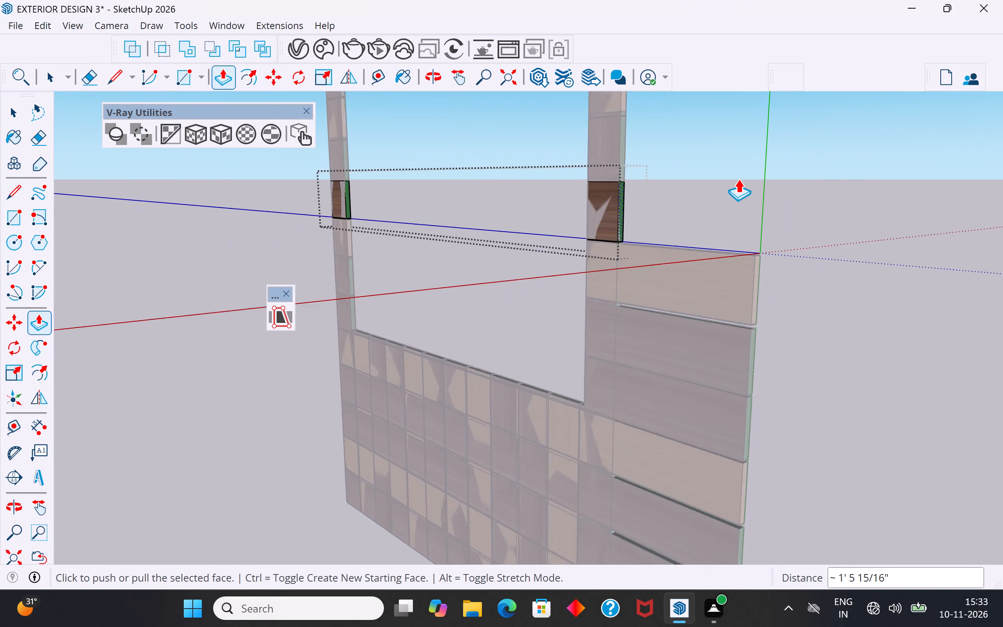
{"action": "middle_click_drag", "start_coordinate": [738, 179], "coordinate": [744, 228]}
{"action": "scroll", "coordinate": [739, 184], "scroll_direction": "down", "scroll_amount": 5}
{"action": "middle_click_drag", "start_coordinate": [731, 234], "coordinate": [733, 257]}
{"action": "scroll", "coordinate": [747, 318], "scroll_direction": "up", "scroll_amount": 5}
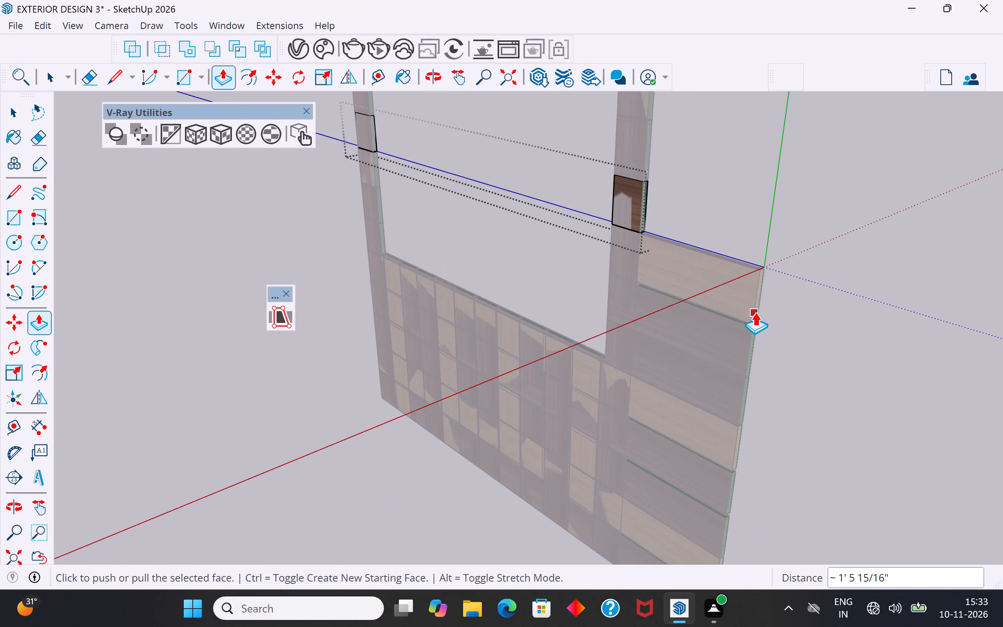
{"action": "scroll", "coordinate": [755, 312], "scroll_direction": "up", "scroll_amount": 2}
{"action": "left_click", "coordinate": [14, 113]}
{"action": "left_click", "coordinate": [77, 219]}
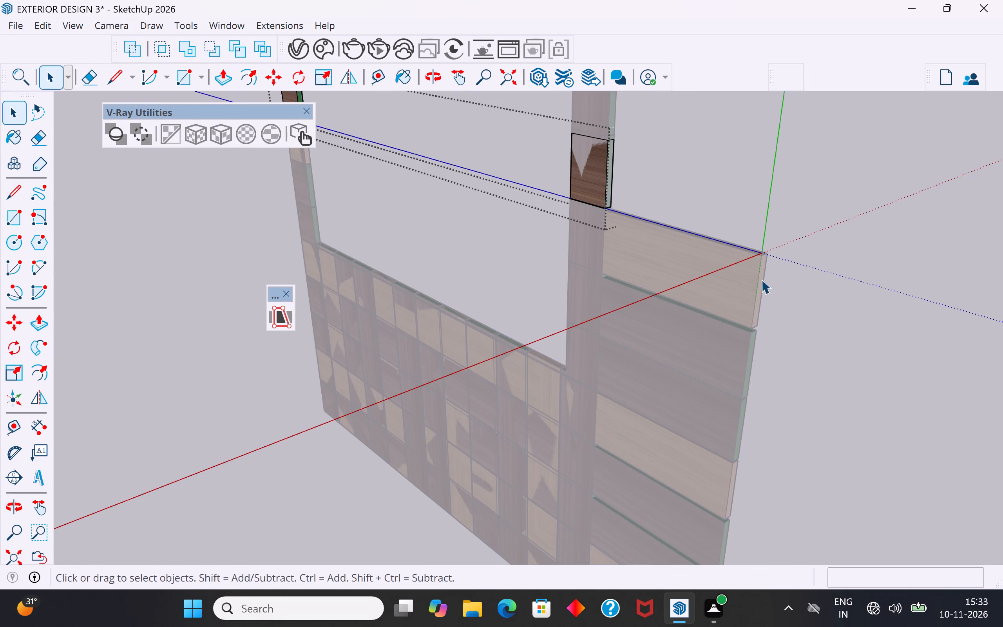
{"action": "scroll", "coordinate": [804, 319], "scroll_direction": "up", "scroll_amount": 1}
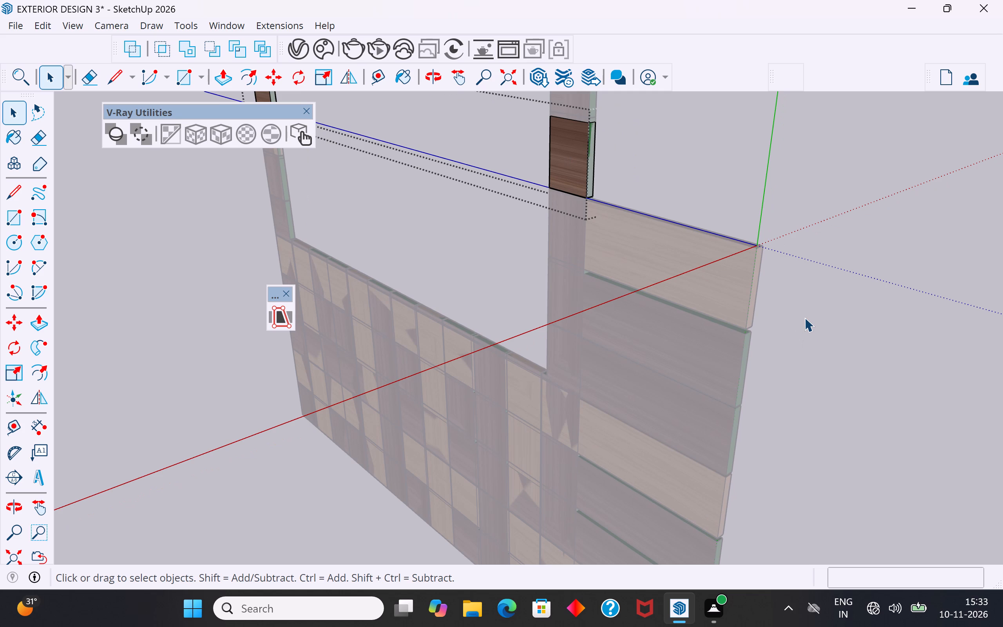
{"action": "scroll", "coordinate": [806, 309], "scroll_direction": "up", "scroll_amount": 2}
{"action": "left_click", "coordinate": [808, 276]}
Push/Pull the overhanging end face of the topmost remaining light-wood strip inward about 1' 5 15/16" to the outermost vertical strip, and exit its group.
{"action": "scroll", "coordinate": [768, 251], "scroll_direction": "up", "scroll_amount": 5}
{"action": "scroll", "coordinate": [753, 279], "scroll_direction": "down", "scroll_amount": 3}
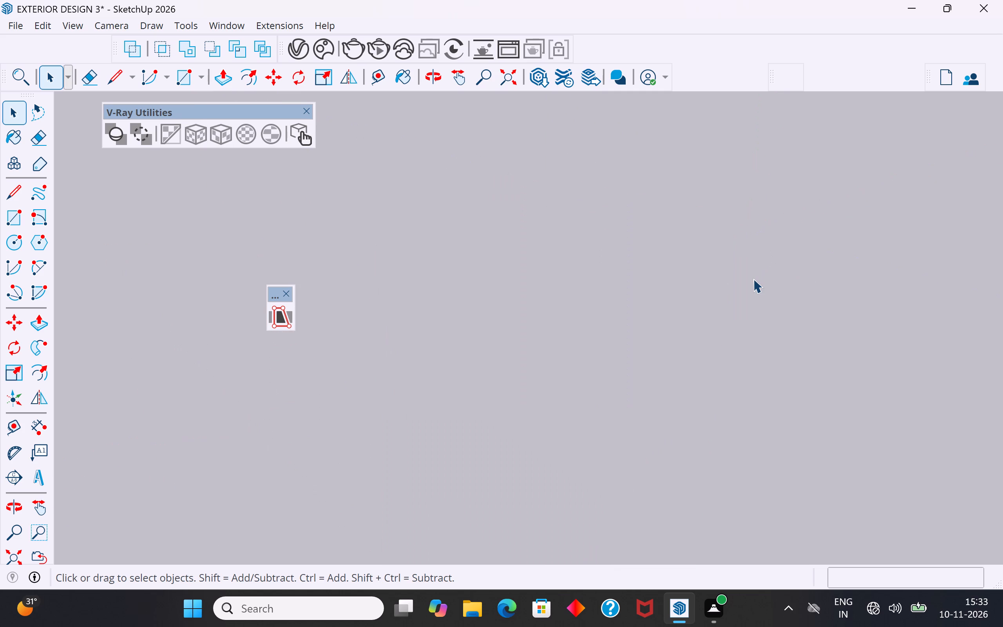
{"action": "scroll", "coordinate": [753, 279], "scroll_direction": "down", "scroll_amount": 3}
{"action": "scroll", "coordinate": [715, 345], "scroll_direction": "up", "scroll_amount": 3}
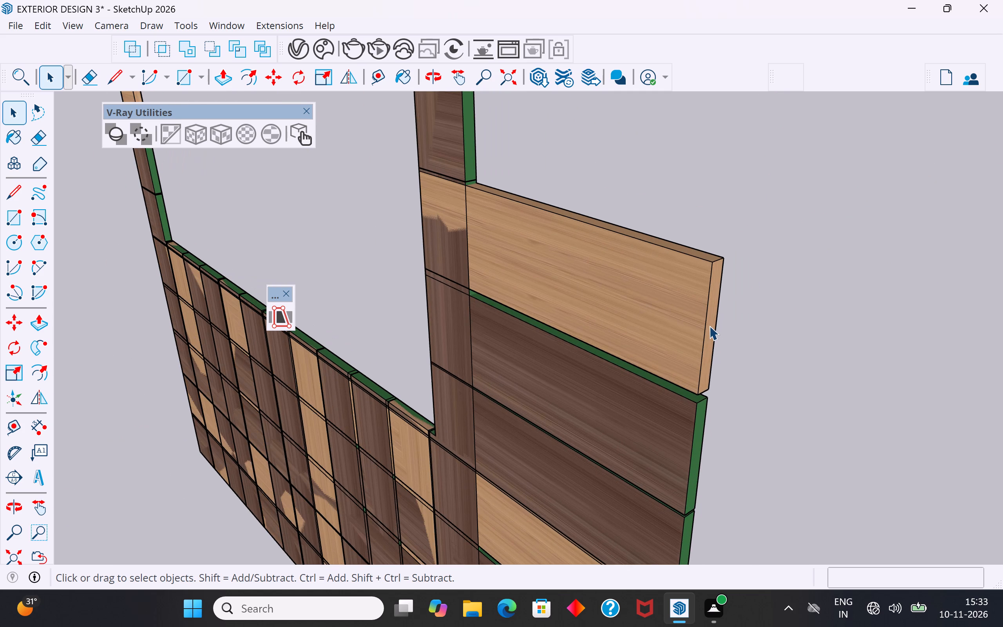
{"action": "triple_click", "coordinate": [709, 326]}
{"action": "double_click", "coordinate": [710, 322]}
{"action": "left_click", "coordinate": [710, 322]}
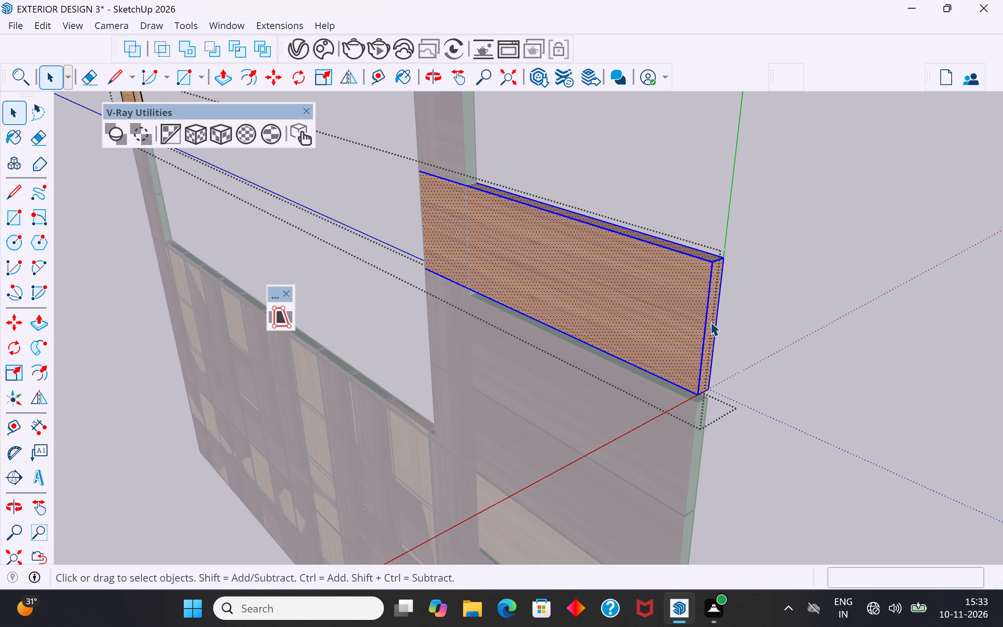
{"action": "left_click", "coordinate": [710, 322]}
{"action": "left_click", "coordinate": [712, 327]}
{"action": "scroll", "coordinate": [712, 327], "scroll_direction": "up", "scroll_amount": 6}
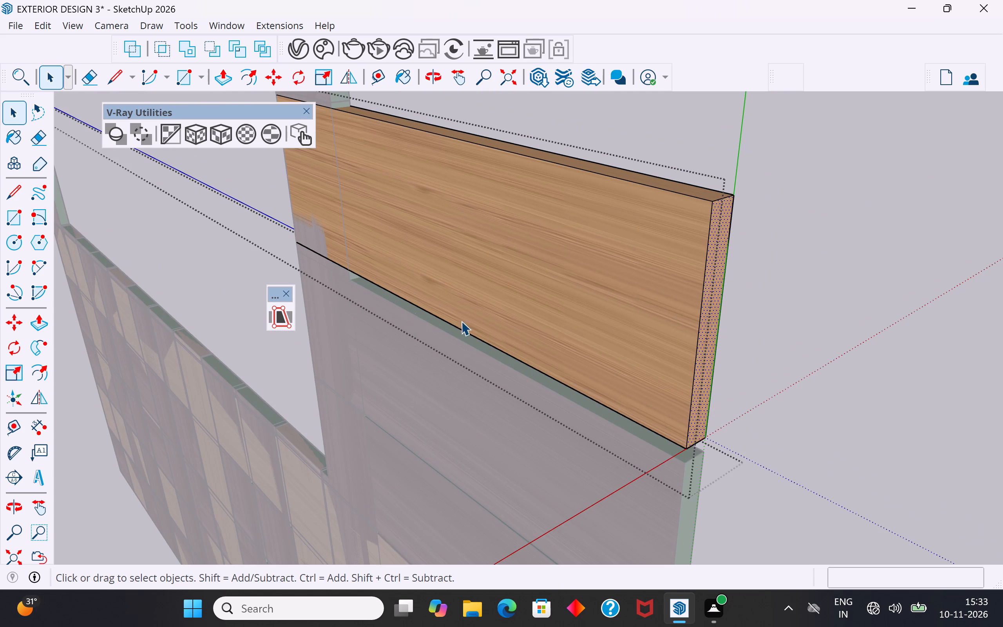
{"action": "left_click", "coordinate": [37, 333]}
{"action": "left_click", "coordinate": [696, 366]}
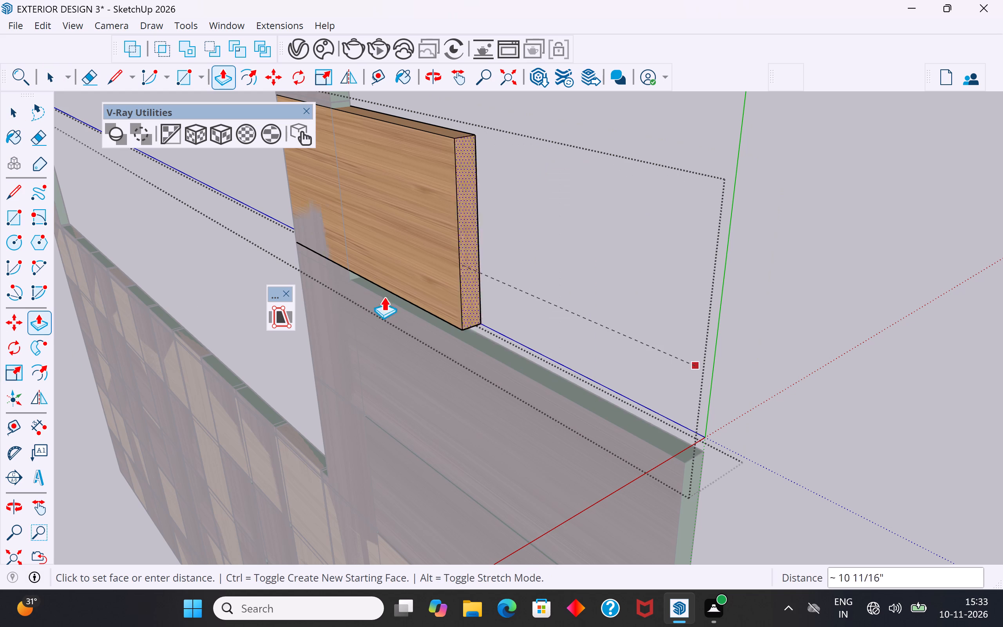
{"action": "left_click", "coordinate": [346, 220]}
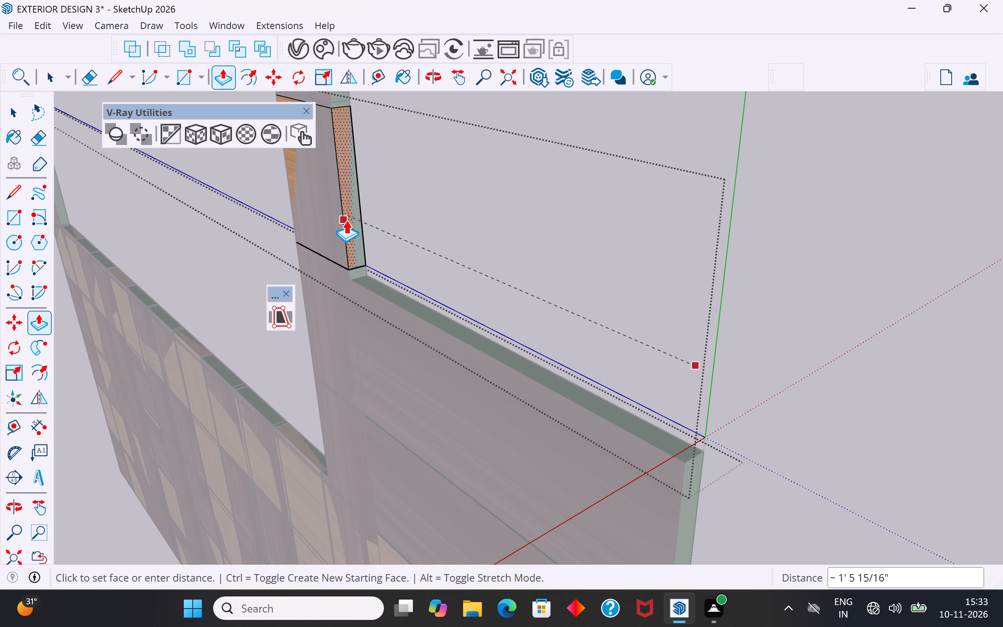
{"action": "left_click", "coordinate": [11, 120]}
{"action": "left_click", "coordinate": [493, 209]}
{"action": "scroll", "coordinate": [724, 201], "scroll_direction": "down", "scroll_amount": 11}
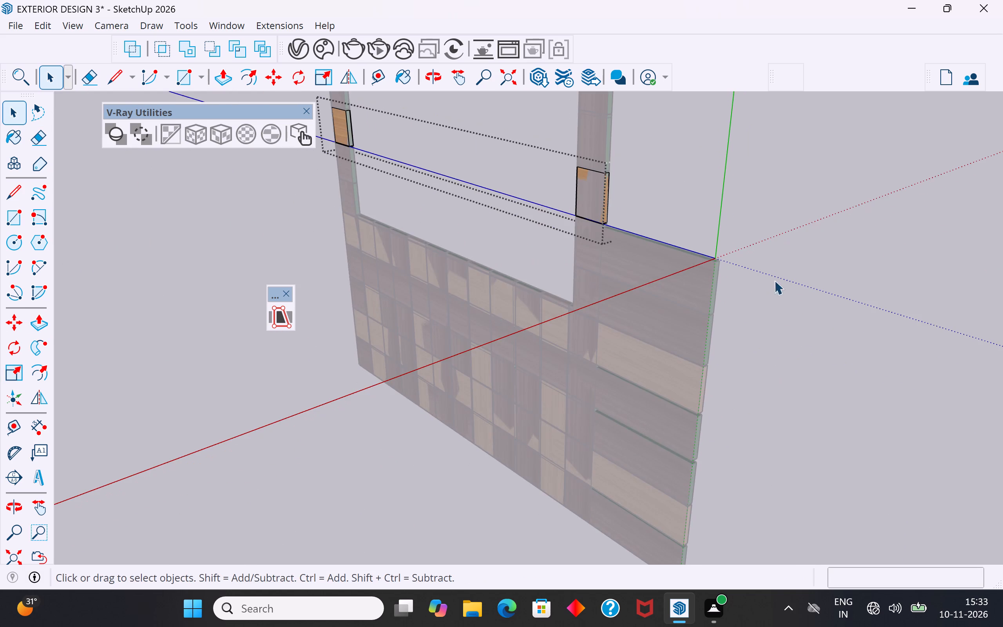
{"action": "left_click", "coordinate": [789, 351]}
Push/Pull the dark strip's end face directly below the trimmed light-wood strip inward about 1' 5 15/16" to the outermost vertical strip, and exit its group.
{"action": "scroll", "coordinate": [726, 308], "scroll_direction": "up", "scroll_amount": 5}
{"action": "scroll", "coordinate": [724, 301], "scroll_direction": "down", "scroll_amount": 4}
{"action": "scroll", "coordinate": [680, 253], "scroll_direction": "up", "scroll_amount": 2}
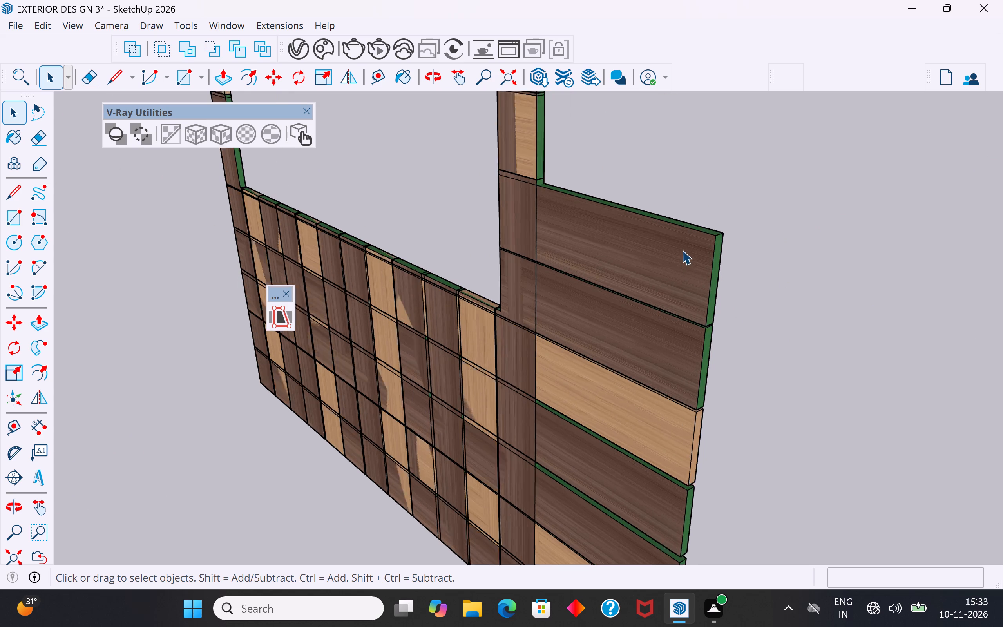
{"action": "scroll", "coordinate": [682, 250], "scroll_direction": "up", "scroll_amount": 1}
{"action": "scroll", "coordinate": [720, 252], "scroll_direction": "up", "scroll_amount": 4}
{"action": "left_click", "coordinate": [721, 252]}
{"action": "triple_click", "coordinate": [721, 252]}
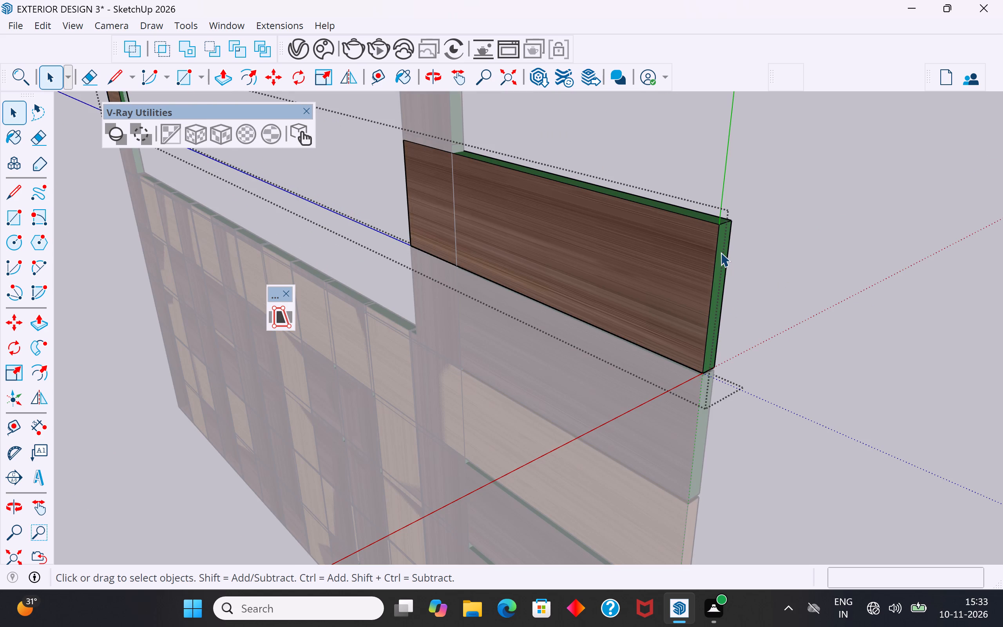
{"action": "double_click", "coordinate": [722, 260]}
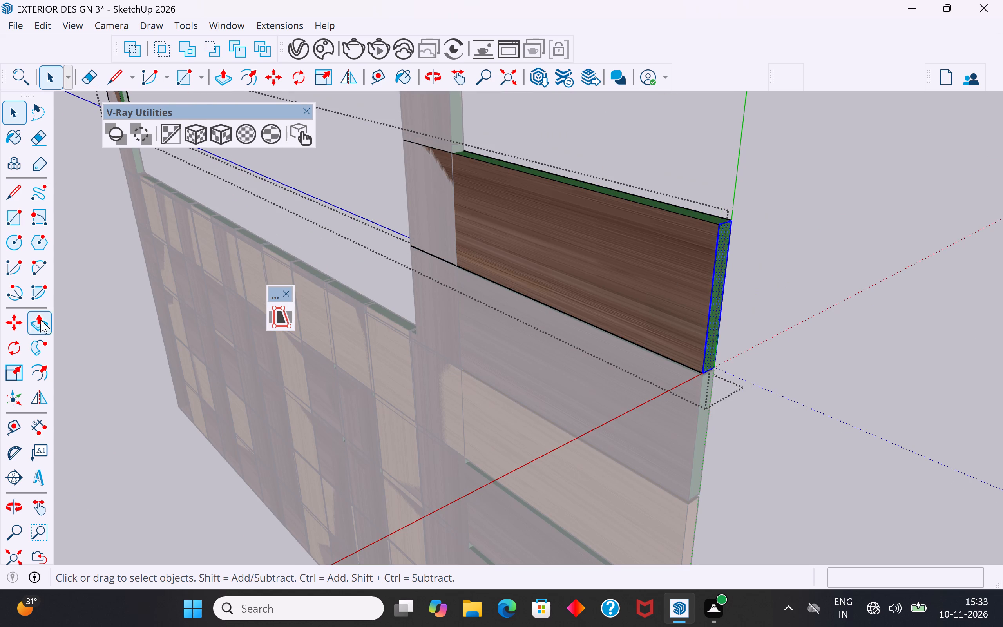
{"action": "left_click", "coordinate": [39, 321]}
{"action": "left_click", "coordinate": [712, 282]}
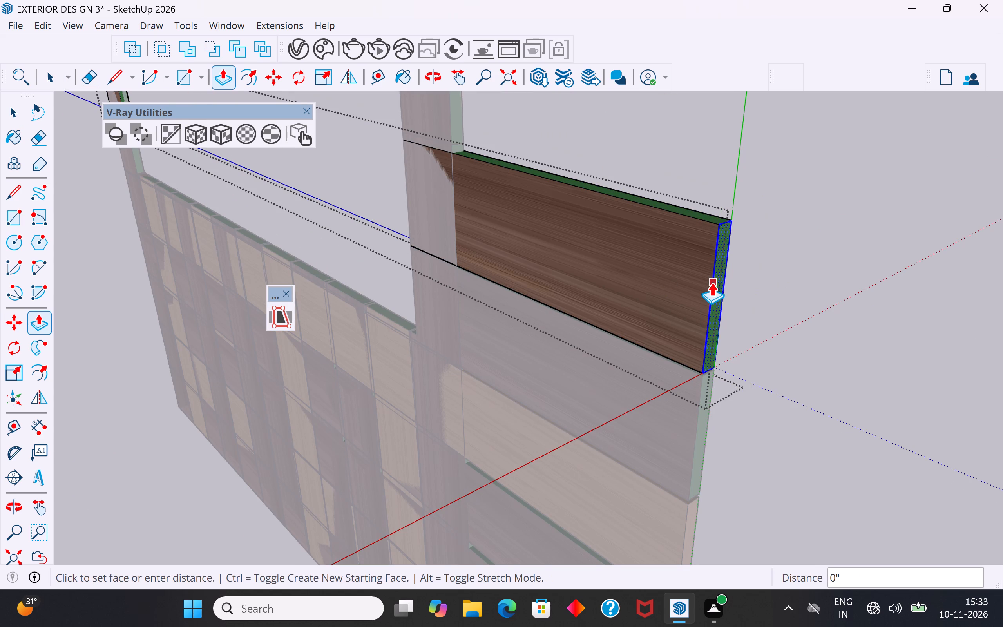
{"action": "left_click", "coordinate": [454, 212]}
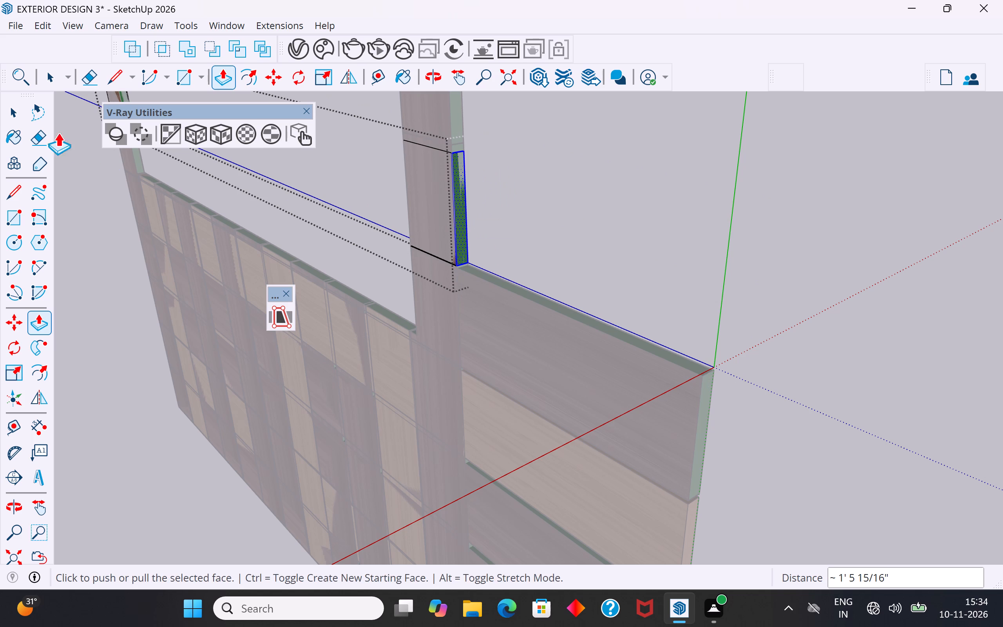
{"action": "left_click", "coordinate": [7, 113]}
{"action": "left_click", "coordinate": [781, 384]}
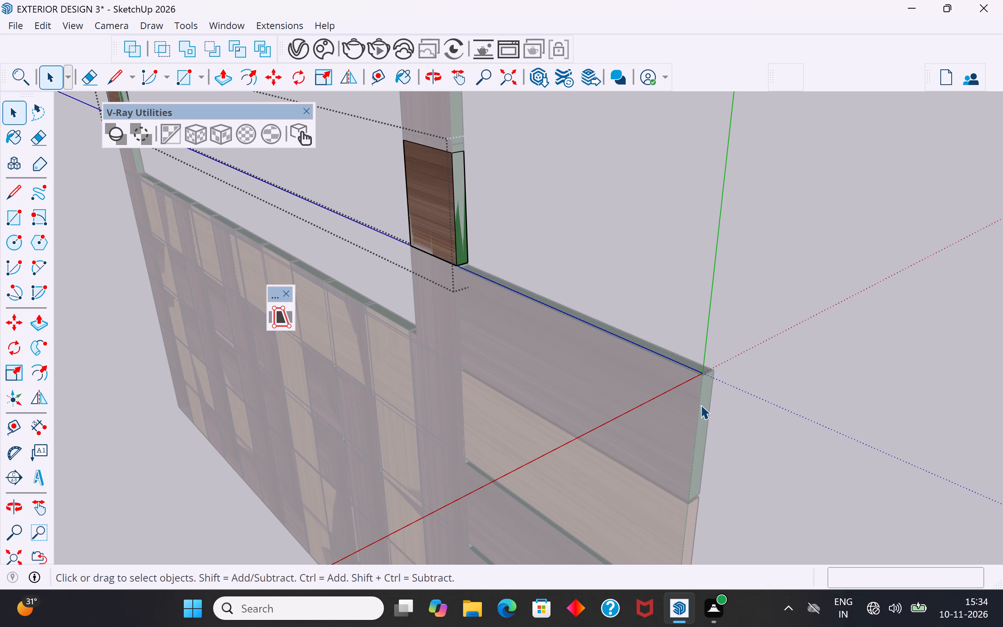
{"action": "left_click", "coordinate": [795, 308]}
Push/Pull the overhanging end face of the dark strip level with the window opening's bottom edge inward about 1' 5 7/8", and exit its group.
{"action": "scroll", "coordinate": [780, 310], "scroll_direction": "down", "scroll_amount": 4}
{"action": "scroll", "coordinate": [760, 348], "scroll_direction": "up", "scroll_amount": 3}
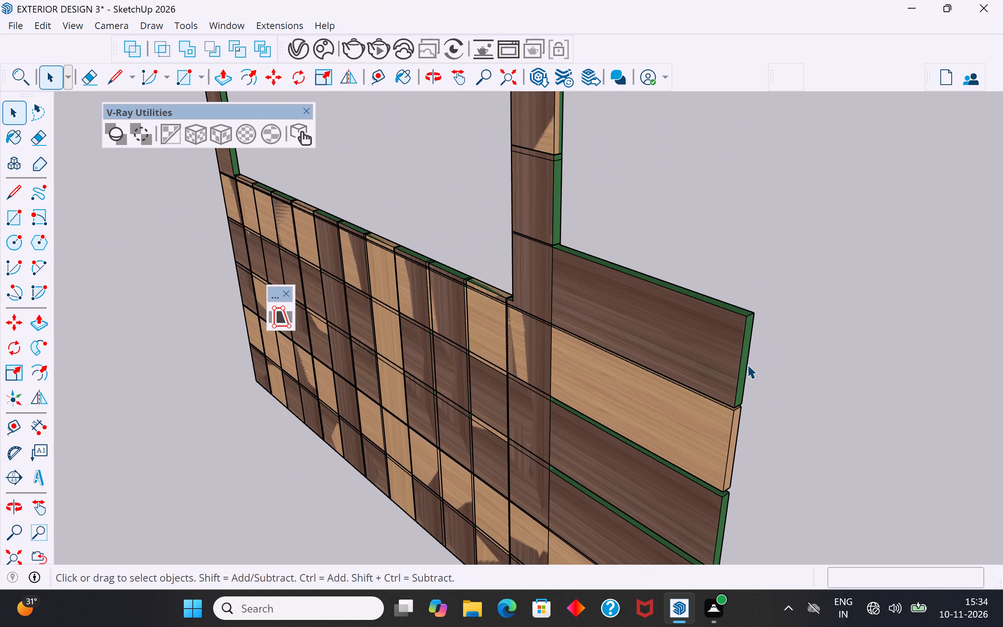
{"action": "scroll", "coordinate": [742, 368], "scroll_direction": "up", "scroll_amount": 5}
{"action": "triple_click", "coordinate": [742, 368]}
{"action": "left_click", "coordinate": [742, 368]}
{"action": "left_click", "coordinate": [744, 361]}
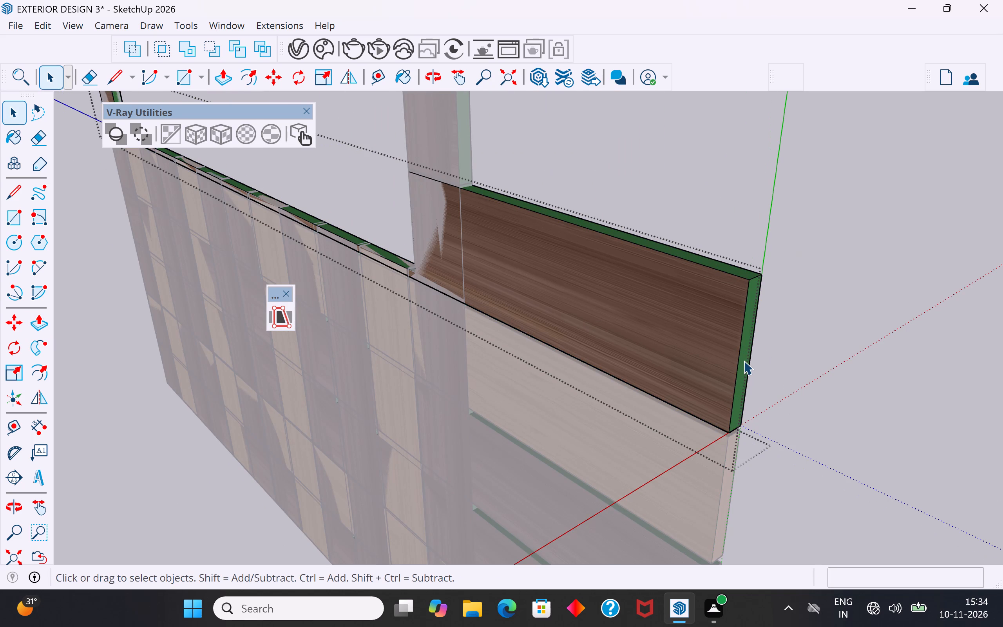
{"action": "left_click", "coordinate": [744, 361]}
{"action": "left_click", "coordinate": [41, 325]}
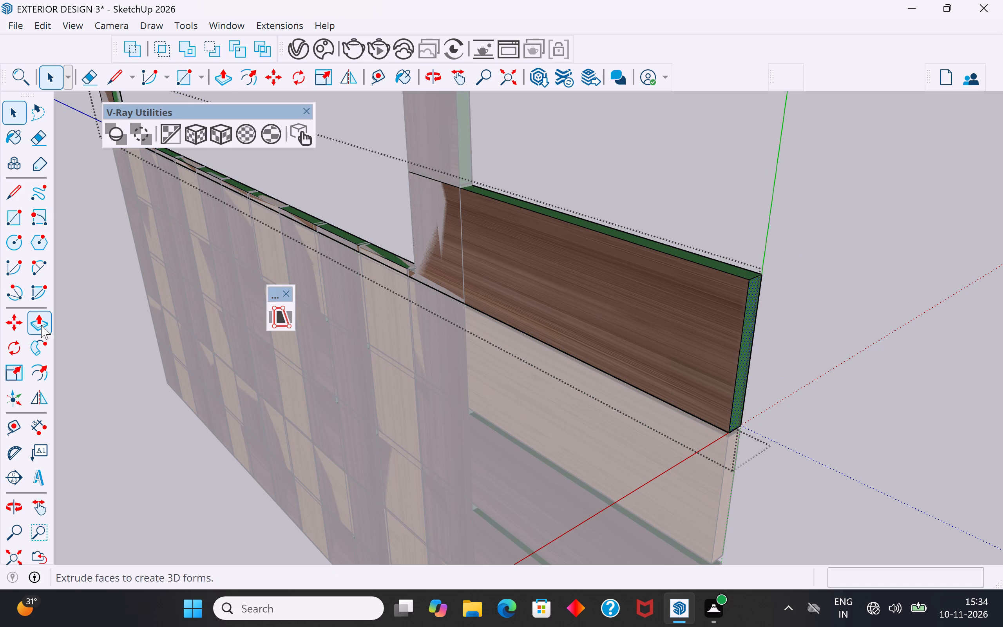
{"action": "left_click", "coordinate": [728, 365]}
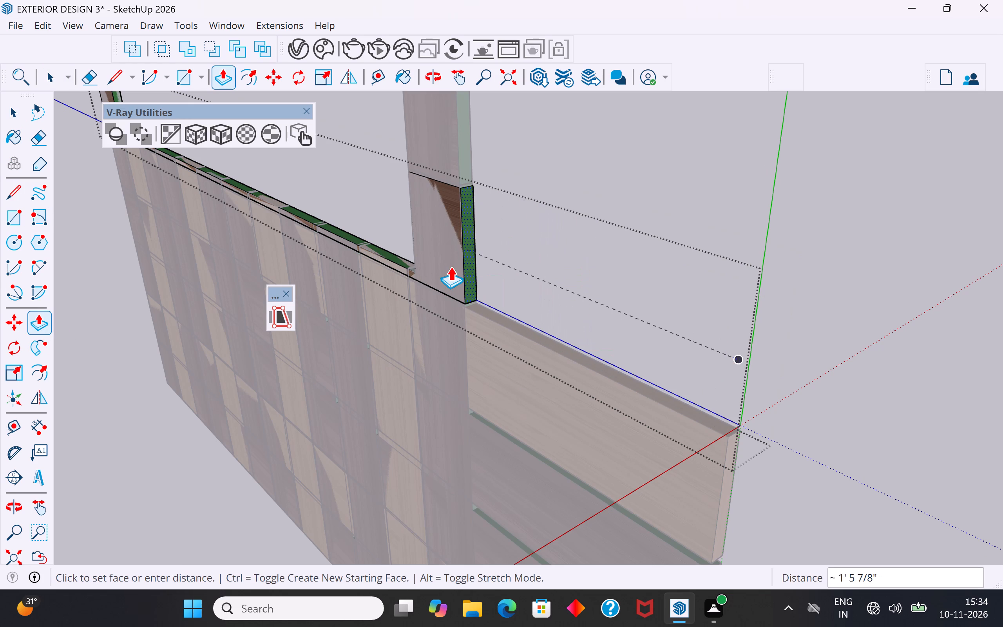
{"action": "left_click", "coordinate": [451, 266]}
{"action": "left_click", "coordinate": [9, 108]}
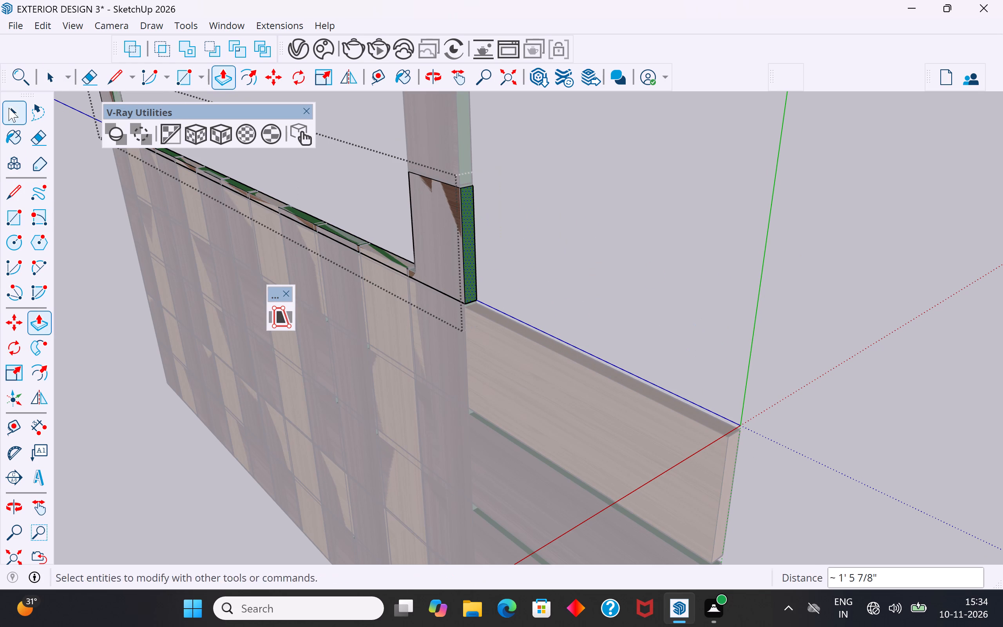
{"action": "left_click", "coordinate": [100, 248]}
{"action": "left_click", "coordinate": [723, 457]}
Push/Pull the light-wood strip's end face just below the window opening inward about 1' 5 15/16" to the outermost vertical strip's edge, and exit its group.
{"action": "scroll", "coordinate": [824, 333], "scroll_direction": "down", "scroll_amount": 5}
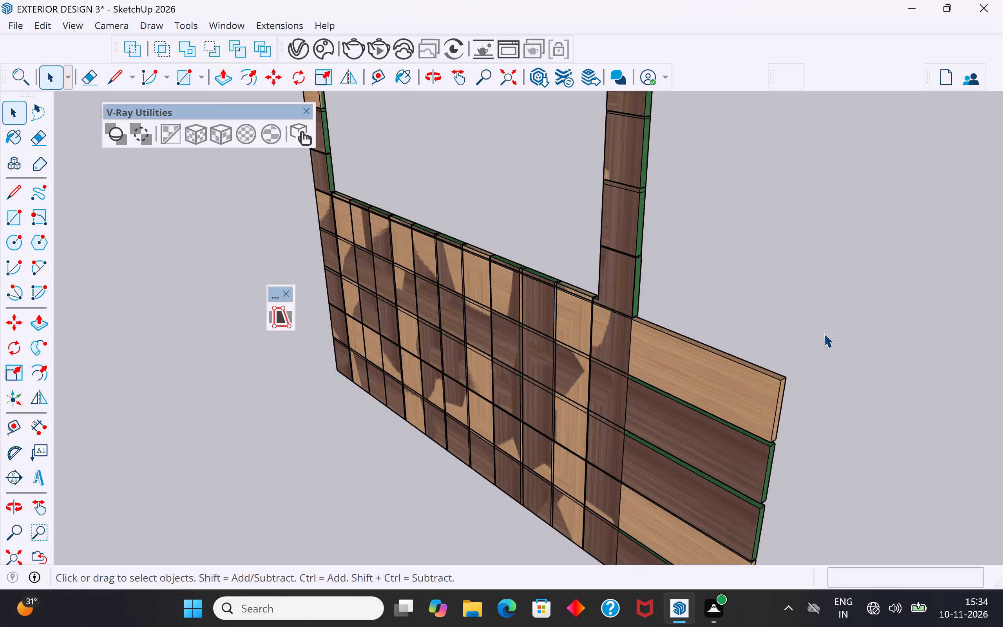
{"action": "middle_click_drag", "start_coordinate": [800, 364], "coordinate": [787, 301]}
{"action": "scroll", "coordinate": [786, 318], "scroll_direction": "up", "scroll_amount": 18}
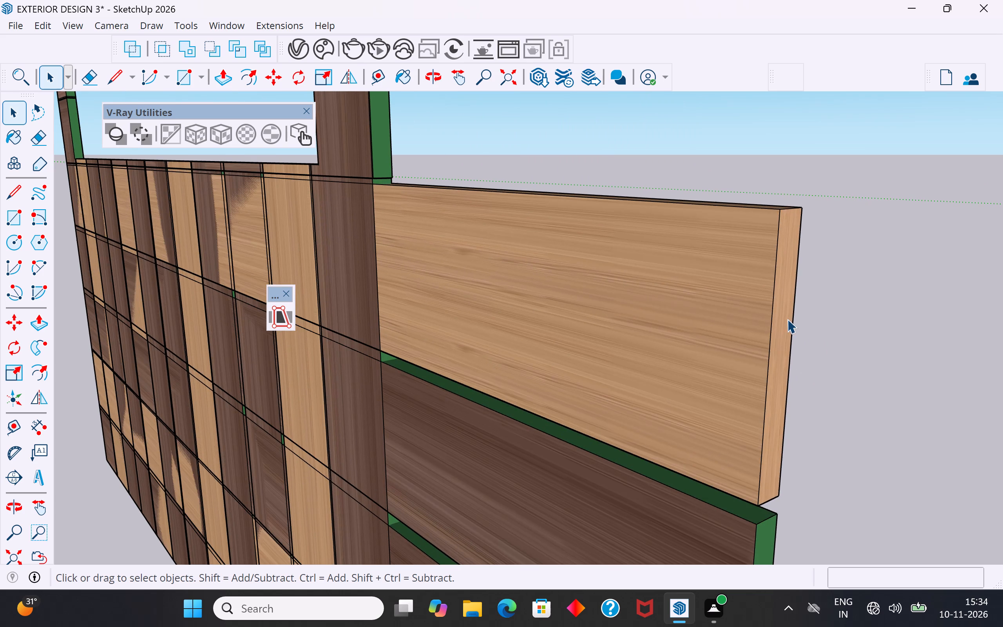
{"action": "left_click", "coordinate": [784, 305]}
{"action": "triple_click", "coordinate": [783, 306]}
{"action": "left_click", "coordinate": [778, 333]}
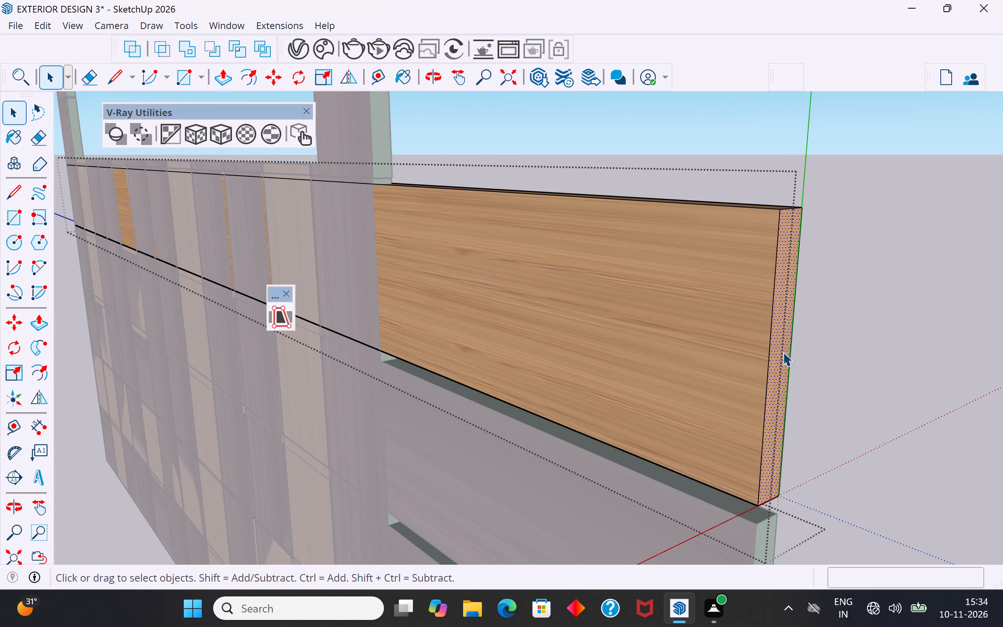
{"action": "left_click", "coordinate": [43, 327]}
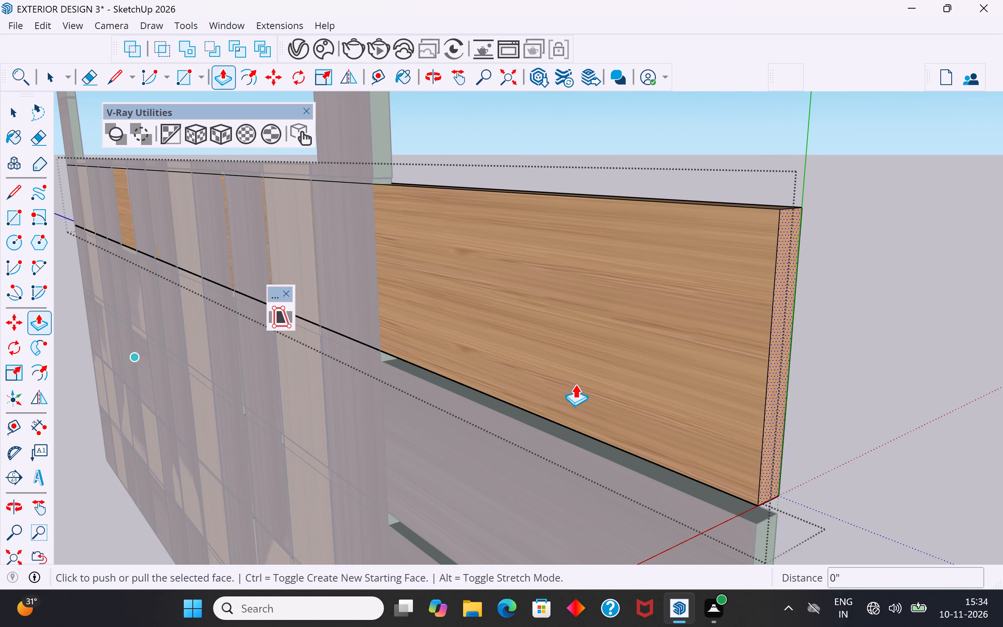
{"action": "left_click", "coordinate": [766, 415]}
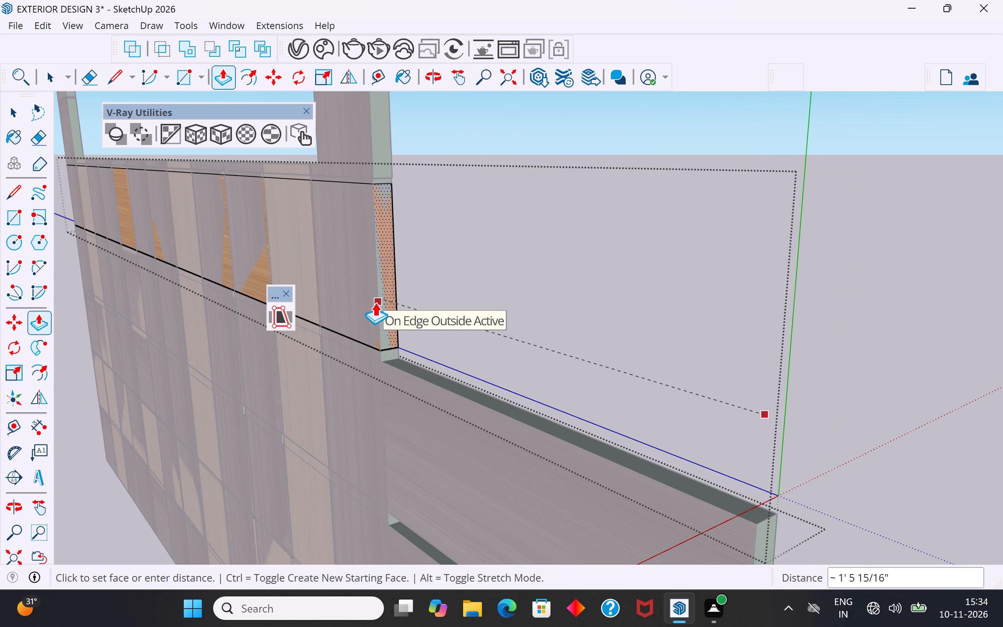
{"action": "left_click", "coordinate": [375, 302]}
{"action": "left_click", "coordinate": [13, 111]}
{"action": "left_click", "coordinate": [483, 269]}
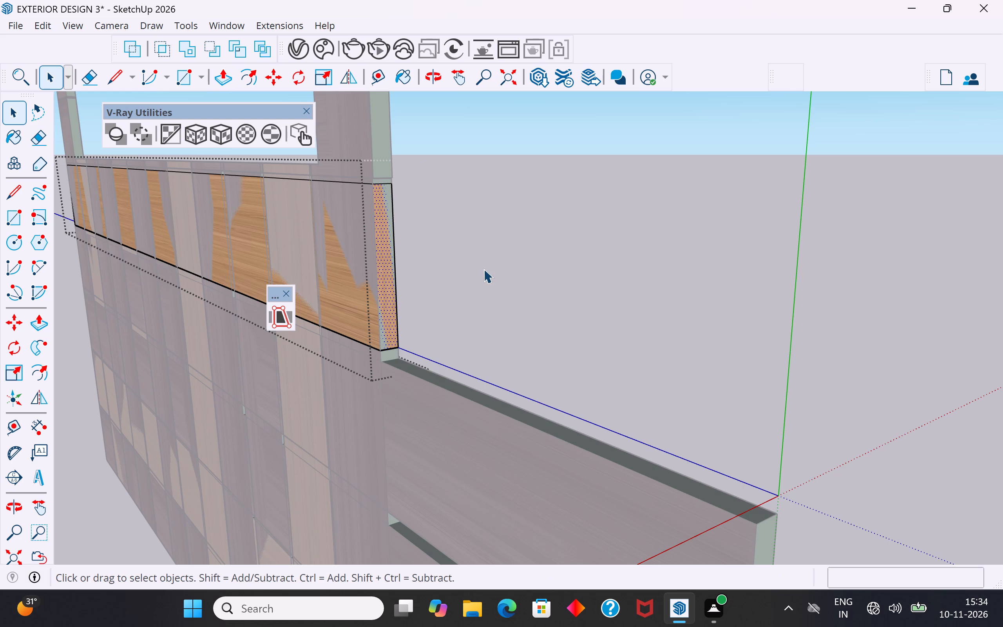
{"action": "scroll", "coordinate": [583, 343], "scroll_direction": "down", "scroll_amount": 5}
{"action": "middle_click_drag", "start_coordinate": [621, 363], "coordinate": [576, 332]}
{"action": "scroll", "coordinate": [538, 384], "scroll_direction": "up", "scroll_amount": 1}
{"action": "scroll", "coordinate": [685, 263], "scroll_direction": "down", "scroll_amount": 5}
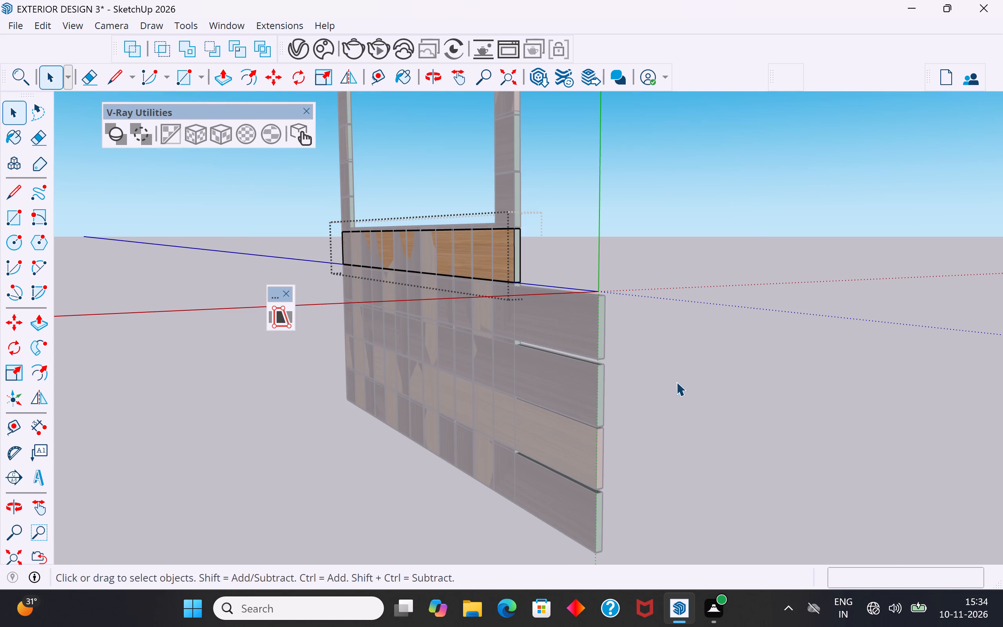
{"action": "left_click", "coordinate": [676, 382]}
Push/Pull the dark strip's end face directly below that light-wood strip inward about 1' 5 15/16" to the outermost vertical strip, and exit its group.
{"action": "scroll", "coordinate": [605, 359], "scroll_direction": "up", "scroll_amount": 4}
{"action": "scroll", "coordinate": [596, 317], "scroll_direction": "up", "scroll_amount": 6}
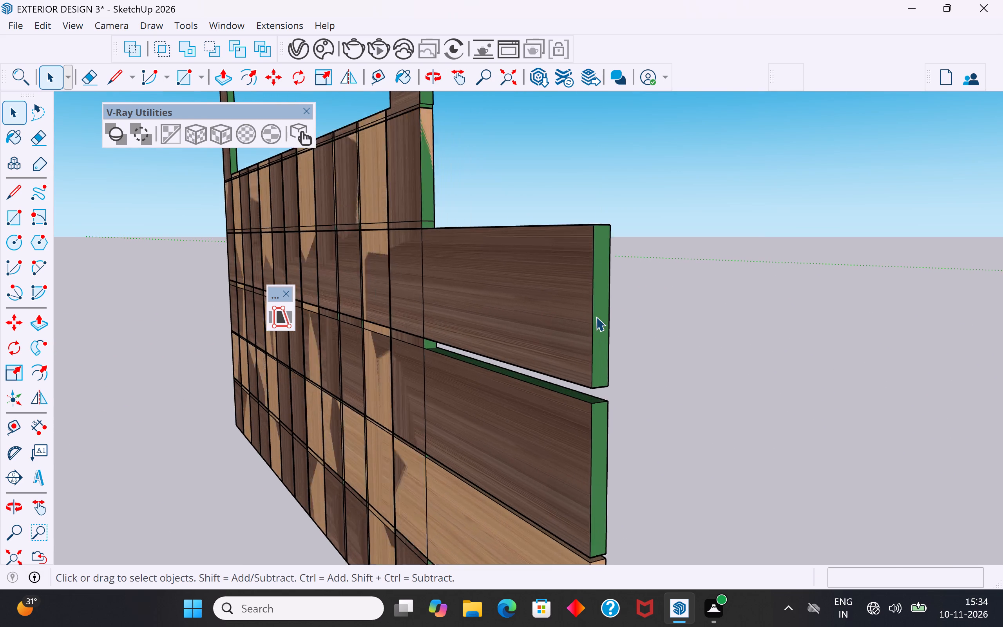
{"action": "scroll", "coordinate": [596, 317], "scroll_direction": "up", "scroll_amount": 2}
{"action": "left_click", "coordinate": [596, 317]}
{"action": "left_click", "coordinate": [593, 328]}
{"action": "double_click", "coordinate": [598, 338]}
{"action": "double_click", "coordinate": [597, 337]}
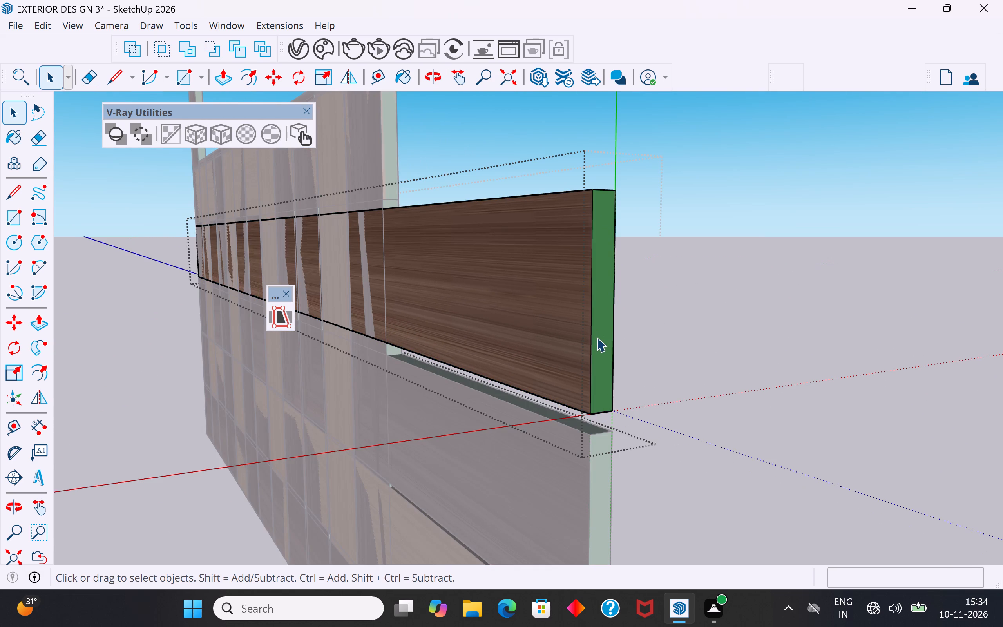
{"action": "double_click", "coordinate": [599, 337]}
{"action": "left_click", "coordinate": [602, 342]}
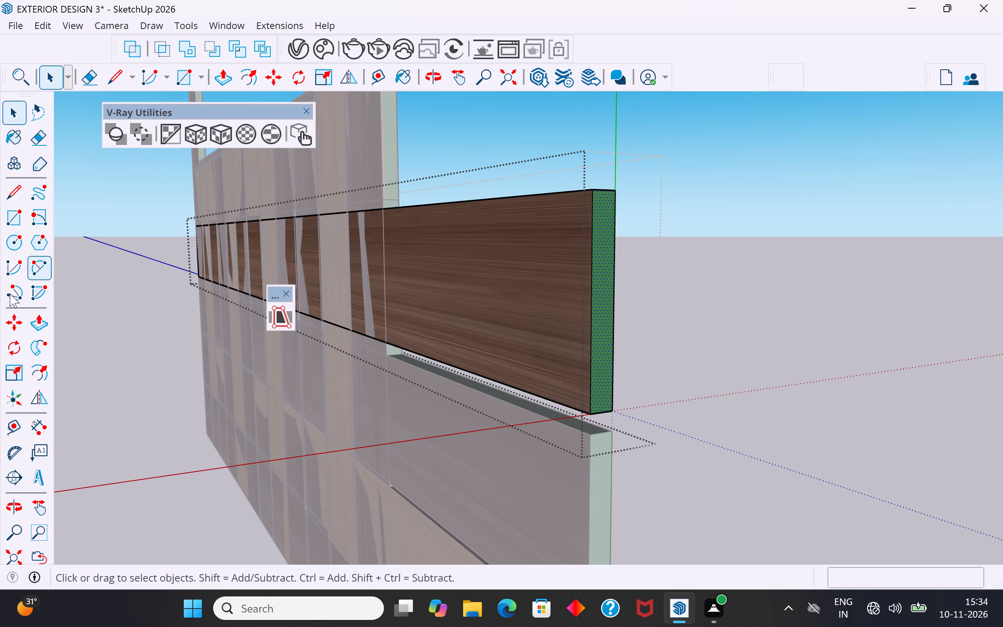
{"action": "left_click", "coordinate": [36, 317]}
{"action": "left_click", "coordinate": [595, 364]}
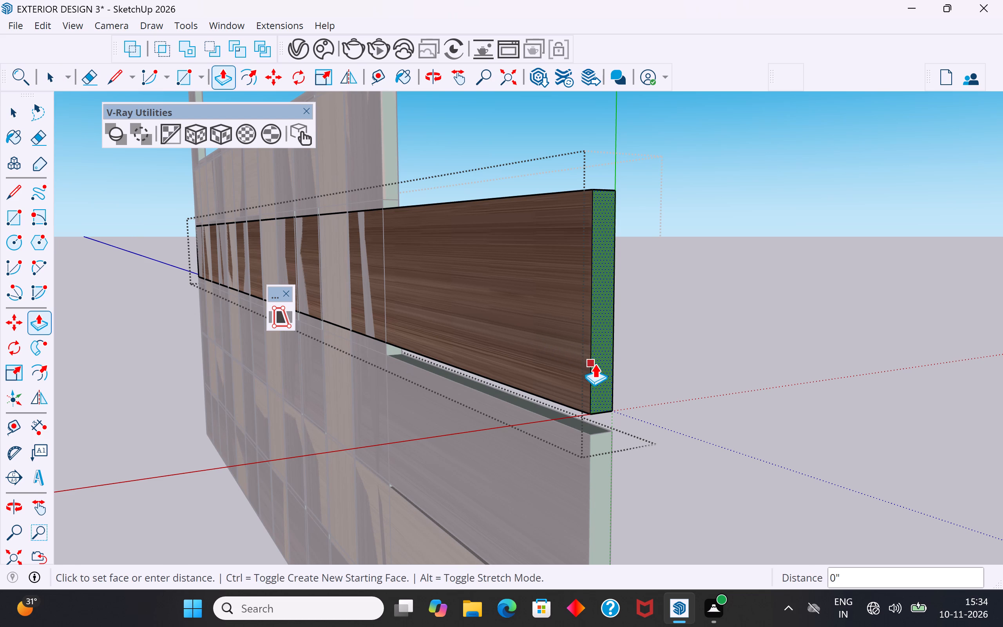
{"action": "left_click", "coordinate": [383, 334]}
{"action": "scroll", "coordinate": [789, 310], "scroll_direction": "down", "scroll_amount": 3}
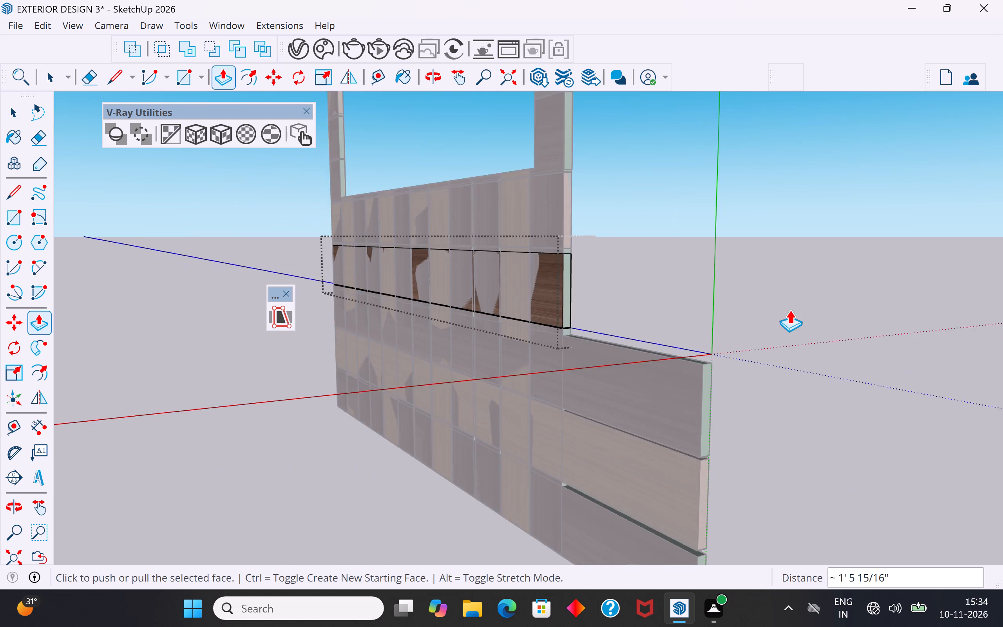
{"action": "scroll", "coordinate": [789, 310], "scroll_direction": "down", "scroll_amount": 6}
{"action": "left_click", "coordinate": [13, 117]}
{"action": "left_click", "coordinate": [318, 385]}
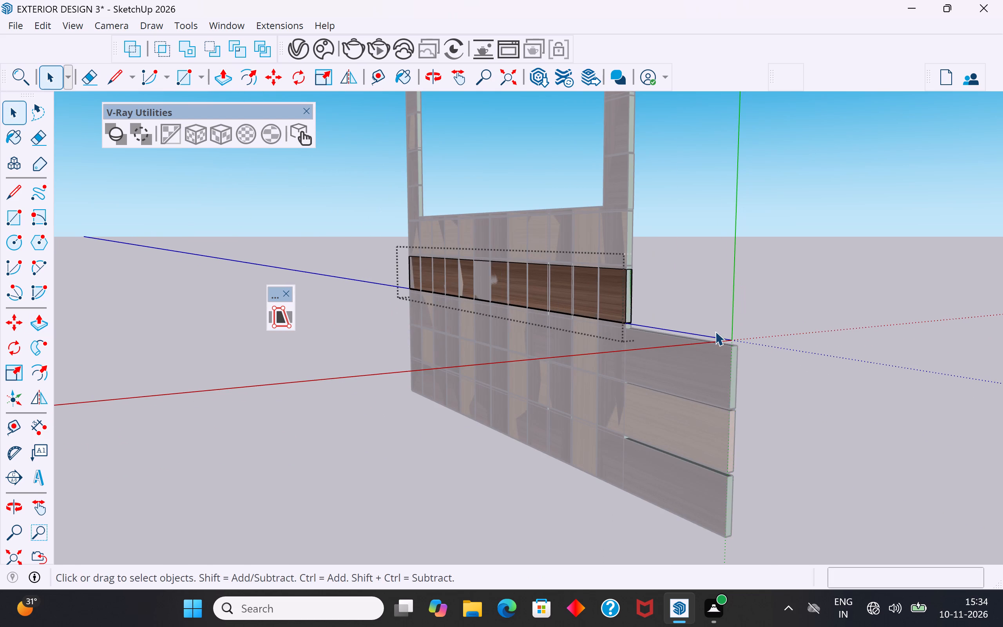
{"action": "scroll", "coordinate": [715, 331], "scroll_direction": "down", "scroll_amount": 6}
{"action": "middle_click_drag", "start_coordinate": [710, 448], "coordinate": [708, 484]}
{"action": "scroll", "coordinate": [723, 461], "scroll_direction": "up", "scroll_amount": 9}
{"action": "left_click", "coordinate": [759, 298]}
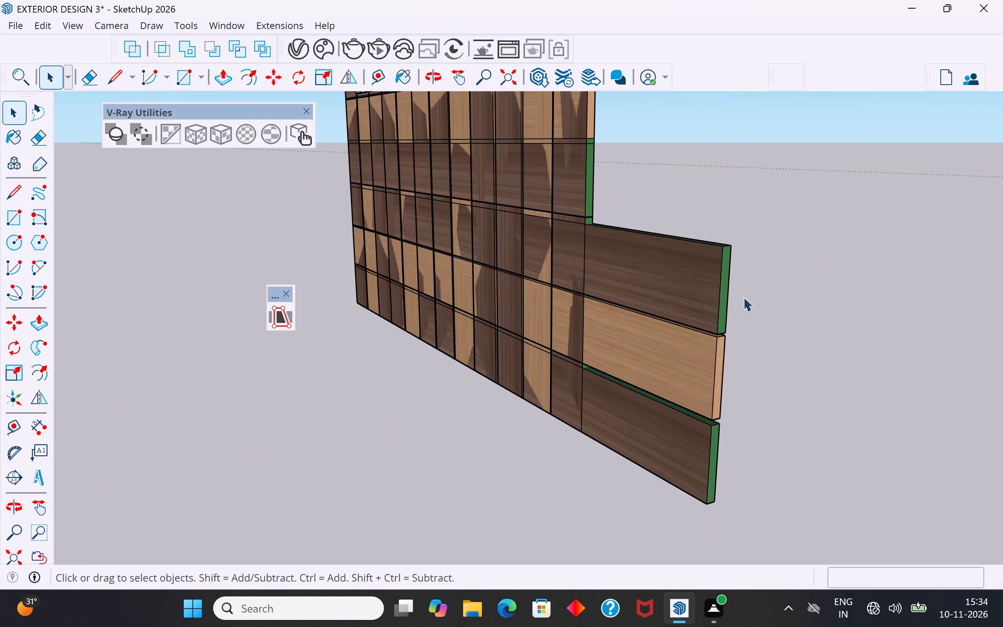
Push/Pull the end face of the uppermost overhanging dark strip below the opening inward about 1' 5 15/16" to the outermost vertical strip, and exit its group.
{"action": "scroll", "coordinate": [730, 291], "scroll_direction": "up", "scroll_amount": 12}
{"action": "double_click", "coordinate": [727, 275]}
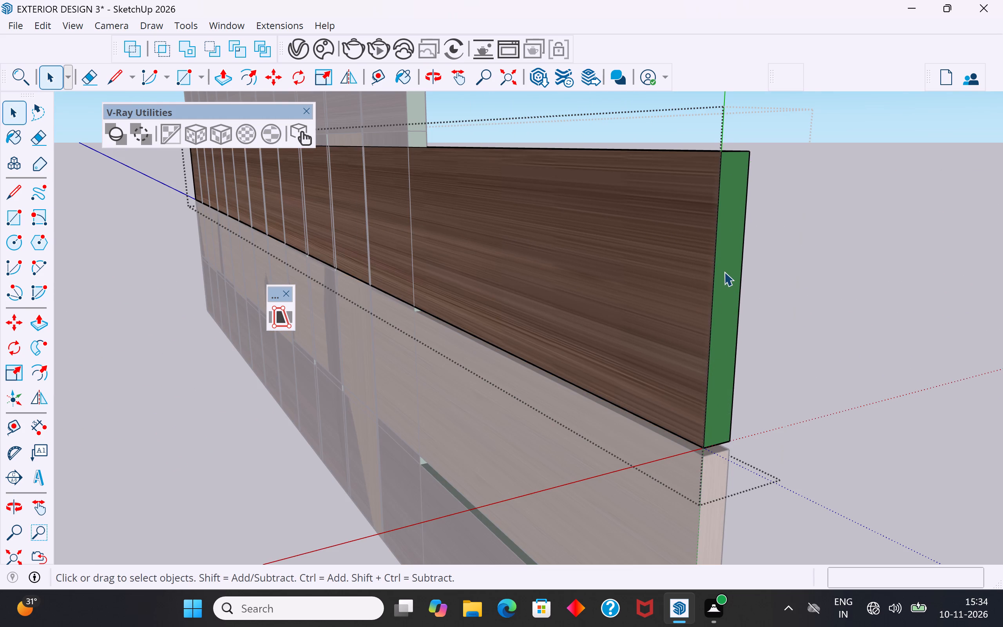
{"action": "left_click", "coordinate": [724, 272]}
{"action": "double_click", "coordinate": [726, 265]}
{"action": "double_click", "coordinate": [726, 276]}
{"action": "left_click", "coordinate": [726, 290]}
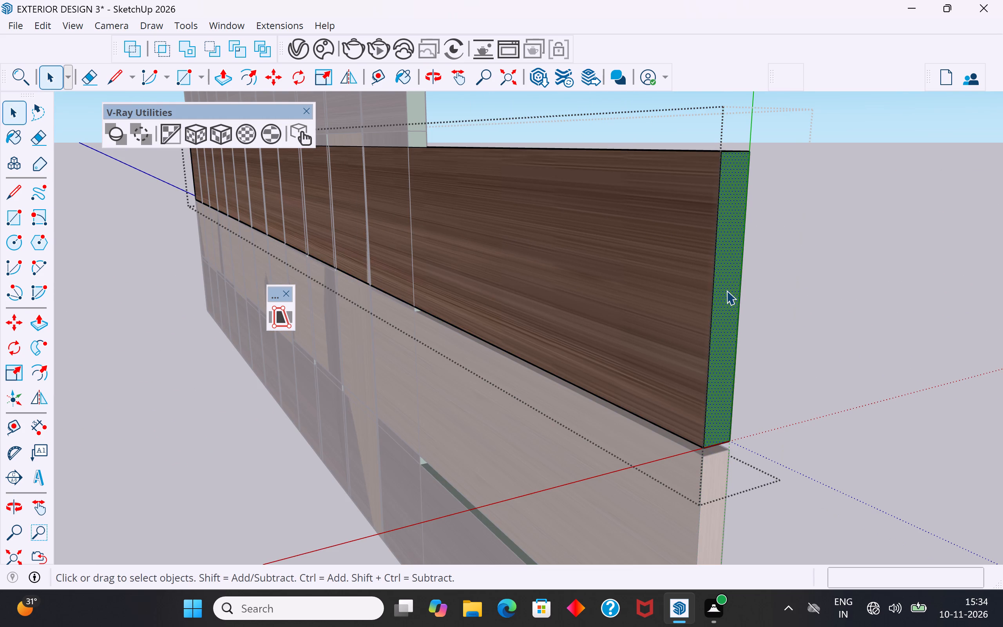
{"action": "left_click", "coordinate": [48, 331]}
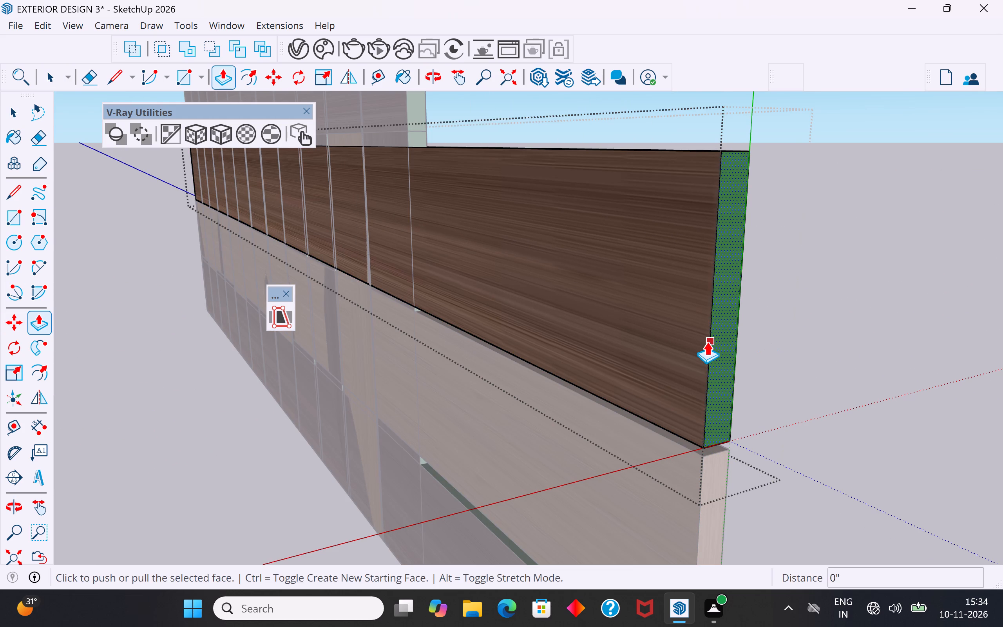
{"action": "left_click", "coordinate": [707, 341]}
{"action": "left_click", "coordinate": [415, 285]}
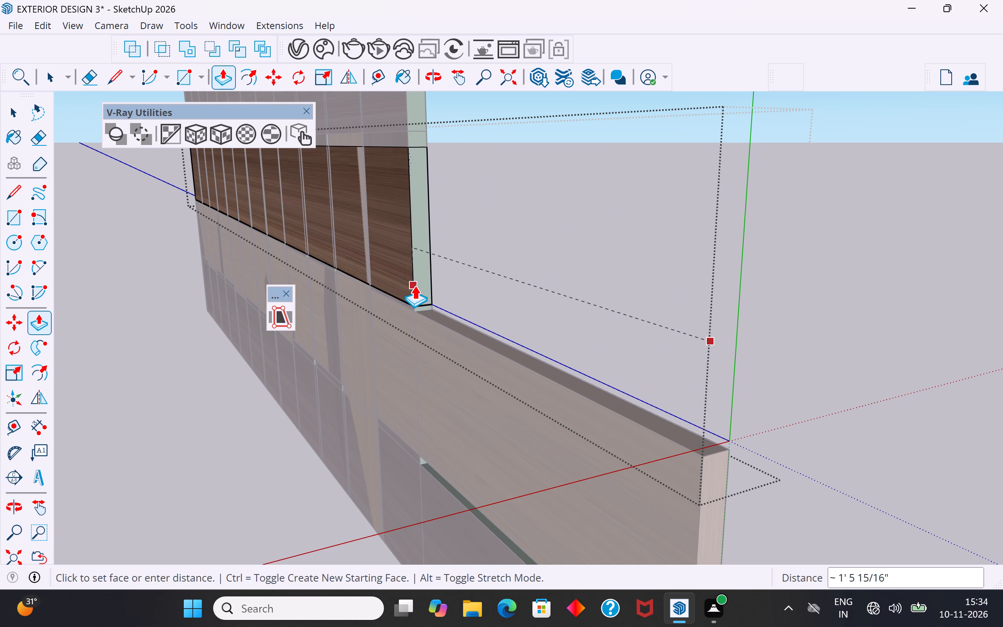
{"action": "left_click", "coordinate": [19, 113]}
{"action": "left_click", "coordinate": [223, 313]}
{"action": "scroll", "coordinate": [526, 252], "scroll_direction": "down", "scroll_amount": 5}
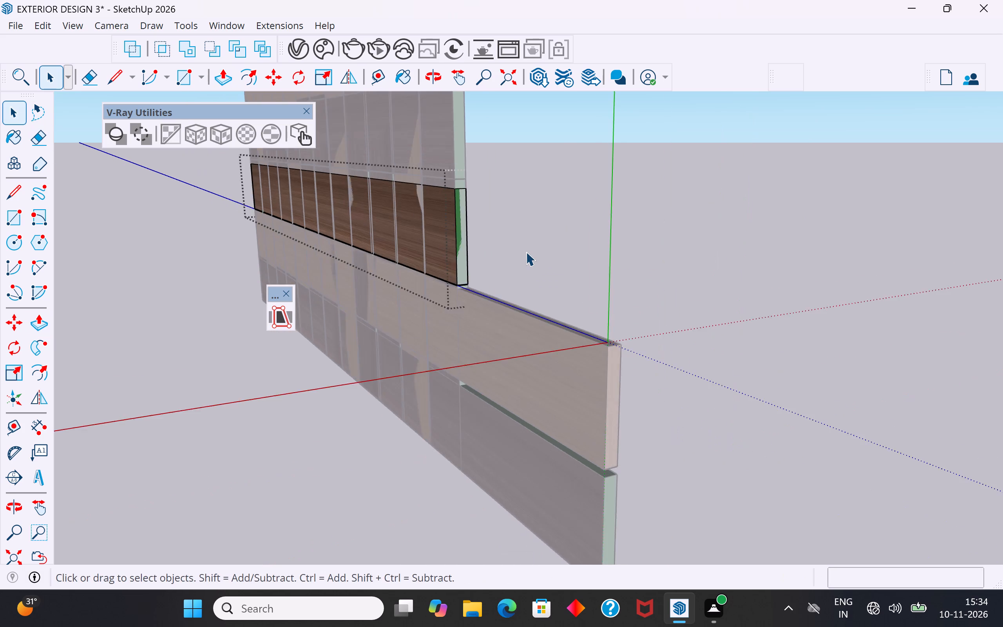
{"action": "scroll", "coordinate": [526, 252], "scroll_direction": "down", "scroll_amount": 4}
{"action": "left_click", "coordinate": [667, 381]}
Push/Pull the remaining overhanging light-wood strip's end face inward about 1' 5 15/16" to the outermost vertical strip's edge, and exit its group.
{"action": "scroll", "coordinate": [708, 217], "scroll_direction": "down", "scroll_amount": 5}
{"action": "scroll", "coordinate": [683, 272], "scroll_direction": "up", "scroll_amount": 12}
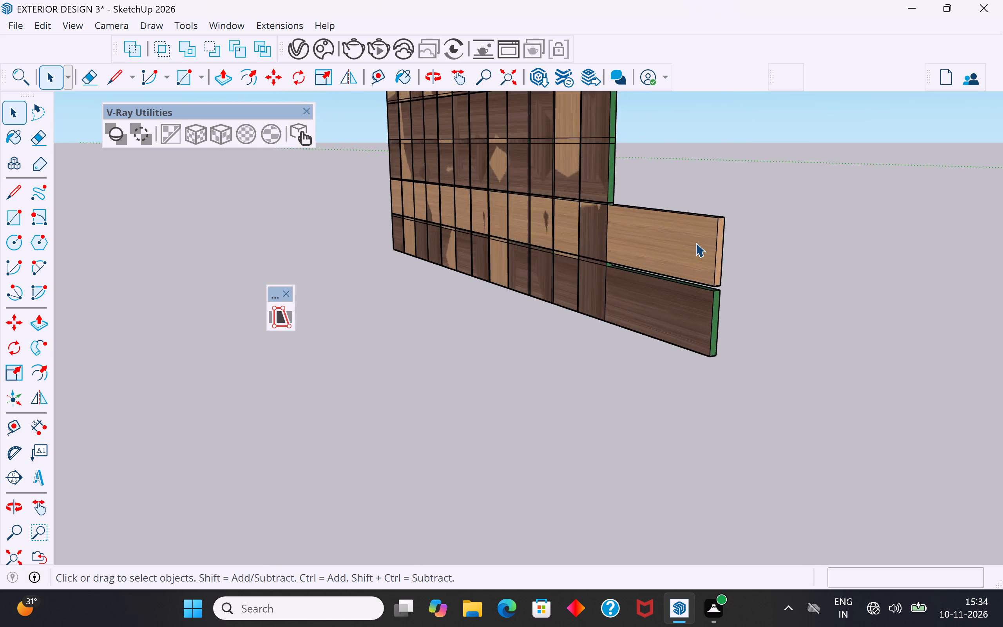
{"action": "scroll", "coordinate": [695, 243], "scroll_direction": "up", "scroll_amount": 9}
{"action": "middle_click_drag", "start_coordinate": [731, 249], "coordinate": [739, 280]}
{"action": "left_click", "coordinate": [753, 243]}
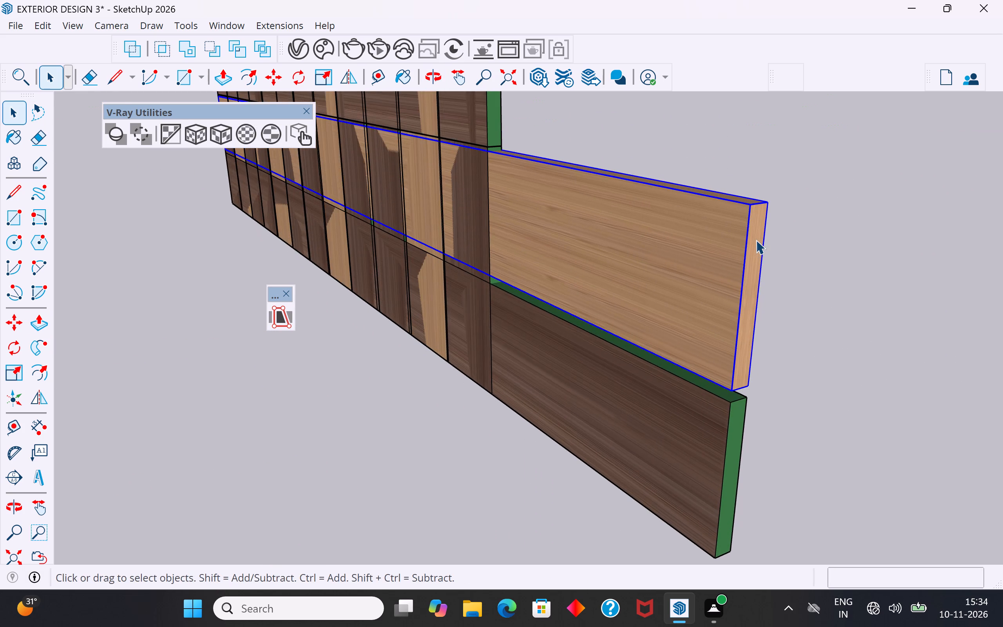
{"action": "triple_click", "coordinate": [756, 240]}
{"action": "left_click", "coordinate": [756, 240]}
{"action": "left_click", "coordinate": [756, 240]}
{"action": "left_click", "coordinate": [756, 260]}
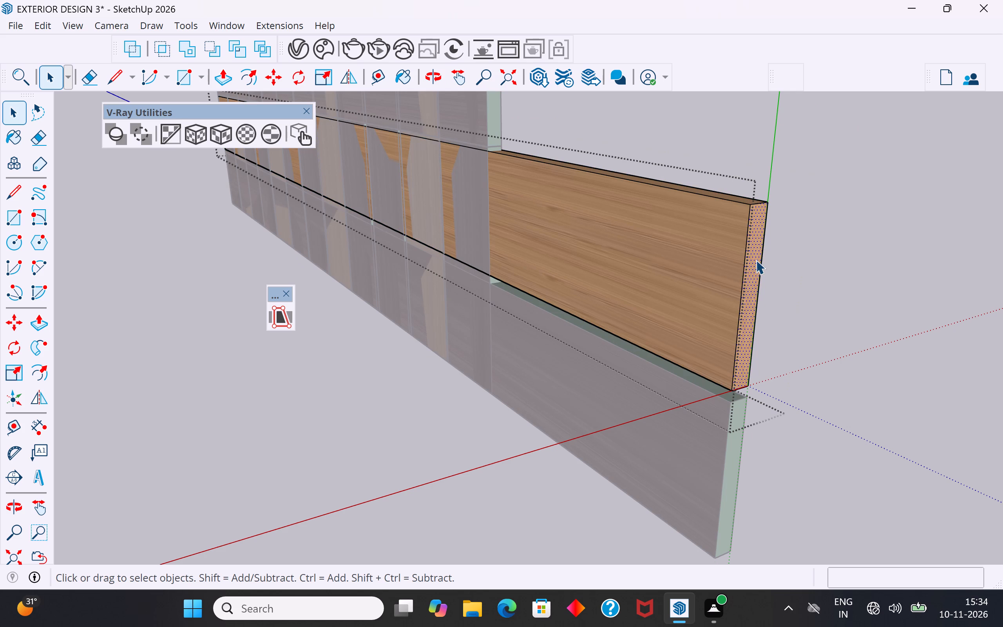
{"action": "left_click", "coordinate": [39, 326]}
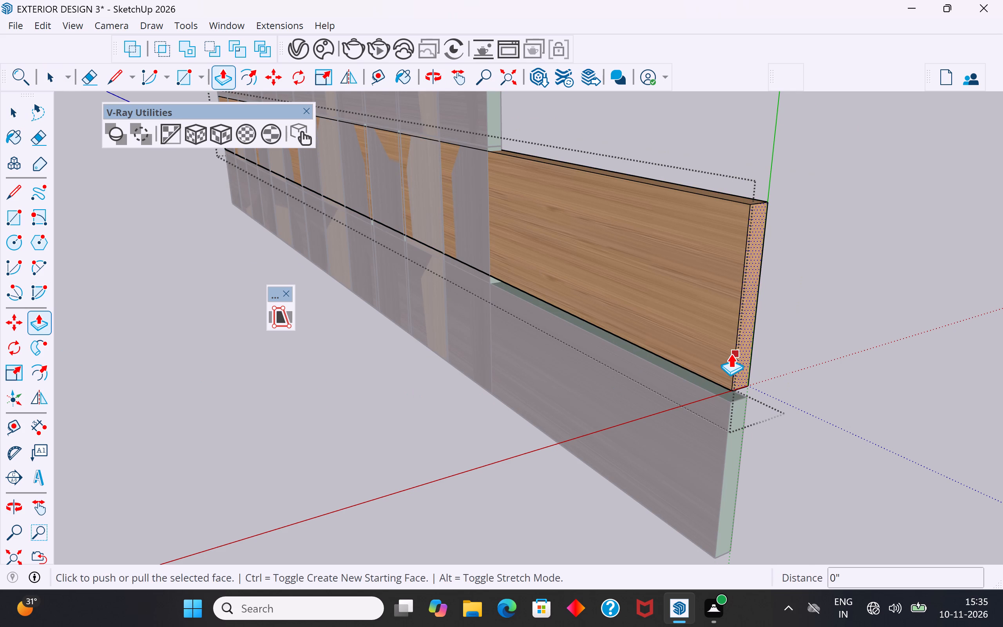
{"action": "left_click", "coordinate": [731, 353]}
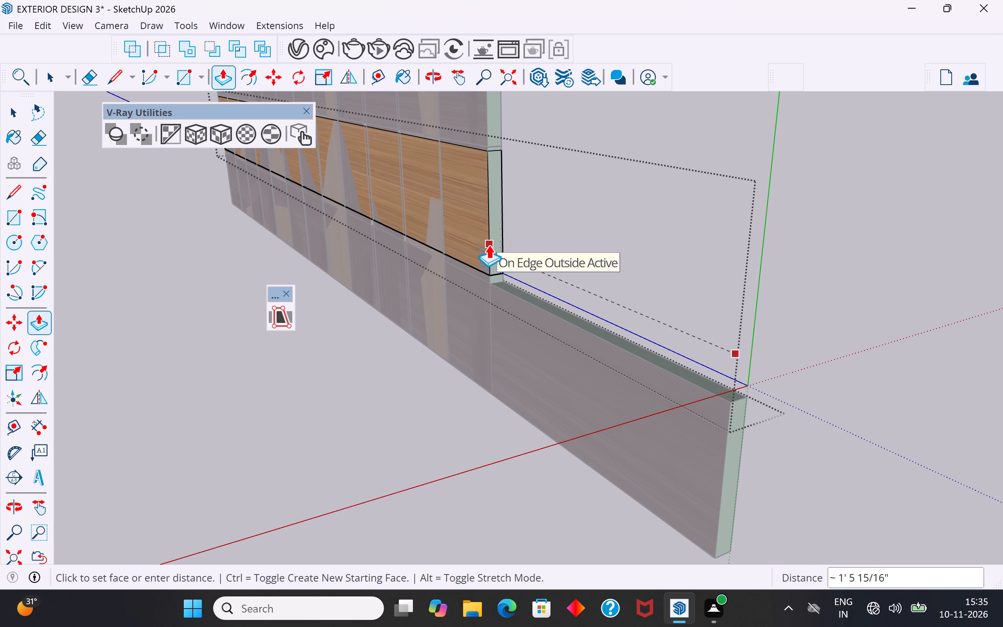
{"action": "left_click", "coordinate": [489, 245]}
{"action": "left_click", "coordinate": [15, 122]}
{"action": "left_click", "coordinate": [314, 379]}
{"action": "scroll", "coordinate": [580, 310], "scroll_direction": "down", "scroll_amount": 3}
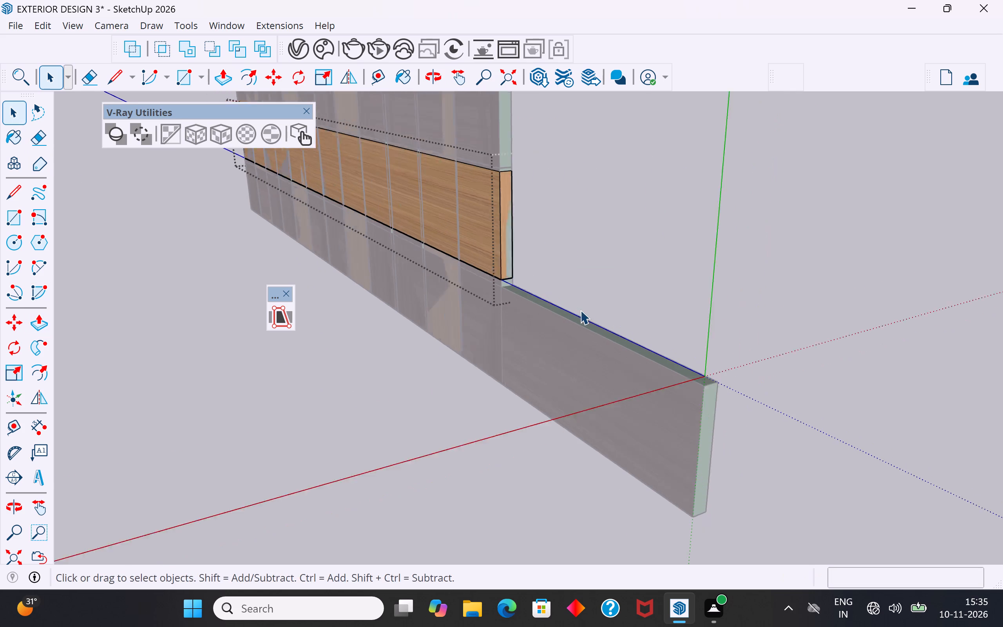
{"action": "scroll", "coordinate": [580, 310], "scroll_direction": "down", "scroll_amount": 3}
{"action": "middle_click_drag", "start_coordinate": [617, 383], "coordinate": [631, 325]}
{"action": "scroll", "coordinate": [675, 288], "scroll_direction": "up", "scroll_amount": 5}
{"action": "left_click", "coordinate": [747, 340]}
Push/Pull the bottommost dark strip's end face inward about 1' 5 15/16" to the outermost vertical strip's edge, and exit its group.
{"action": "scroll", "coordinate": [770, 207], "scroll_direction": "down", "scroll_amount": 5}
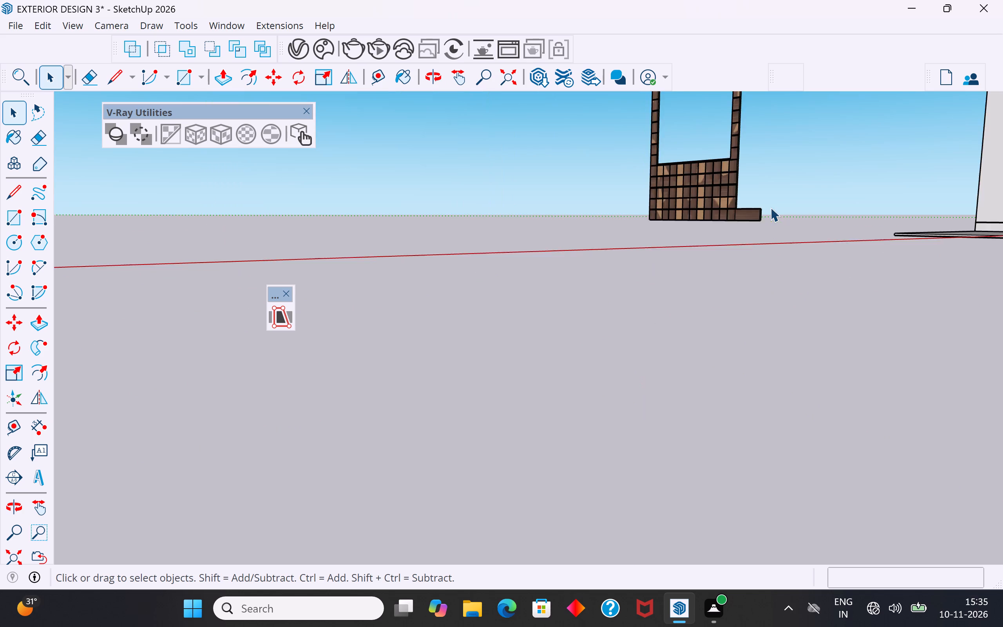
{"action": "middle_click_drag", "start_coordinate": [760, 252], "coordinate": [740, 363]}
{"action": "scroll", "coordinate": [689, 163], "scroll_direction": "down", "scroll_amount": 10}
{"action": "scroll", "coordinate": [700, 327], "scroll_direction": "up", "scroll_amount": 4}
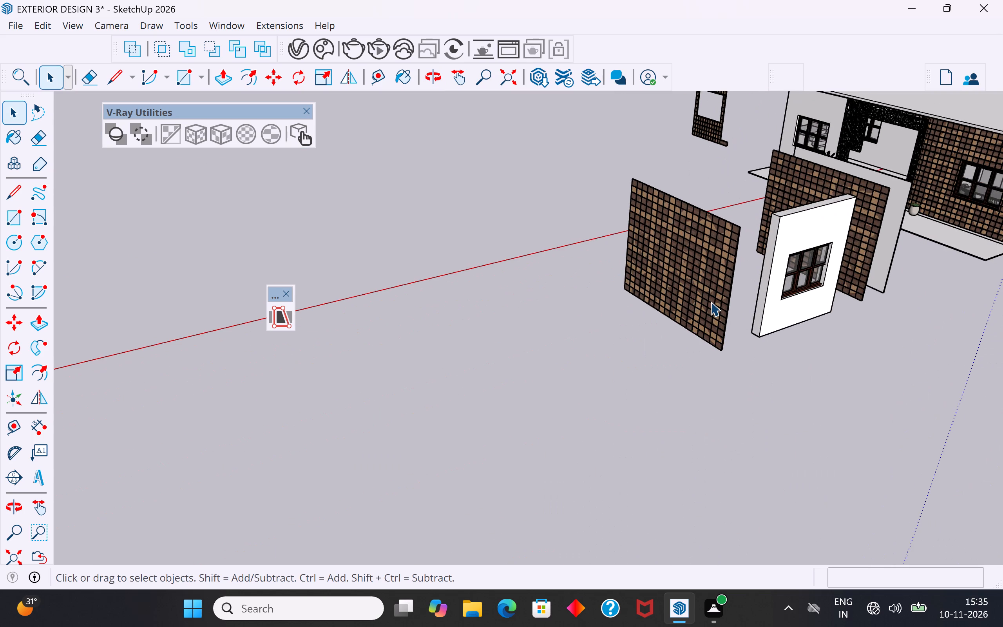
{"action": "scroll", "coordinate": [711, 302], "scroll_direction": "down", "scroll_amount": 7}
{"action": "scroll", "coordinate": [714, 195], "scroll_direction": "up", "scroll_amount": 14}
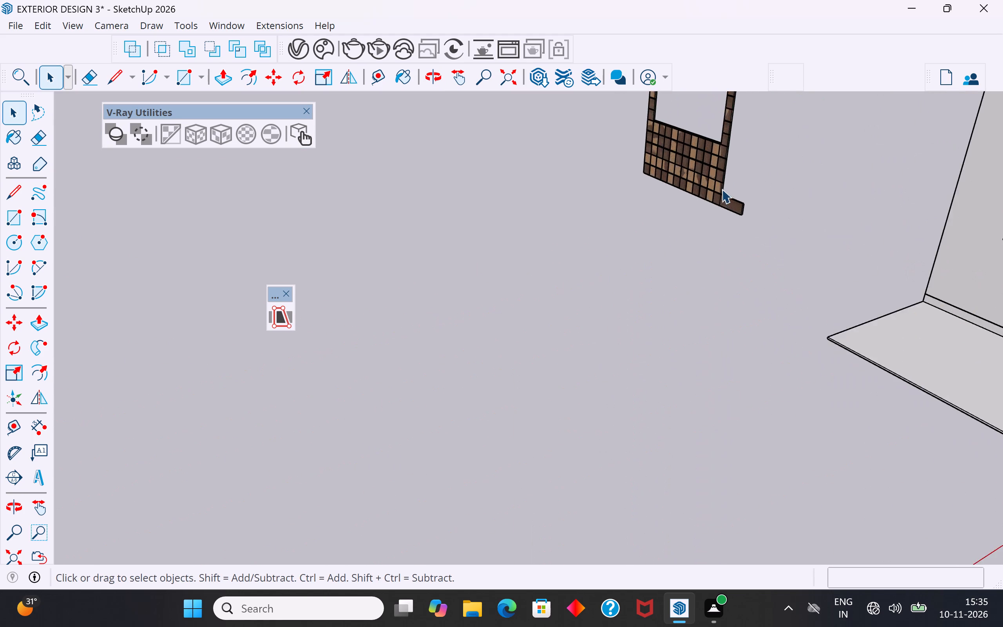
{"action": "scroll", "coordinate": [722, 189], "scroll_direction": "up", "scroll_amount": 20}
{"action": "scroll", "coordinate": [722, 189], "scroll_direction": "up", "scroll_amount": 1}
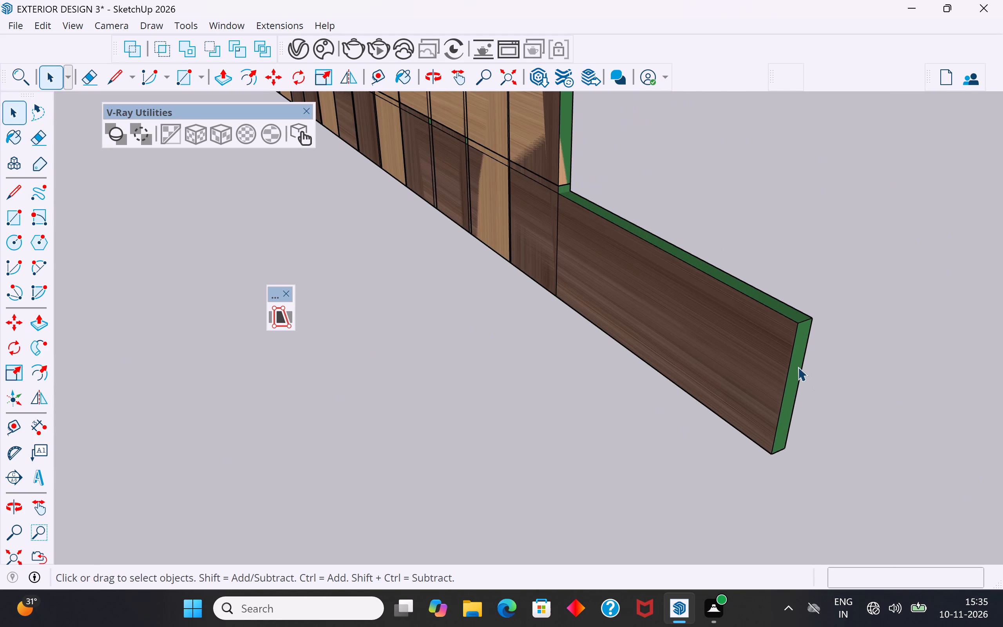
{"action": "triple_click", "coordinate": [798, 367]}
{"action": "triple_click", "coordinate": [798, 362]}
{"action": "left_click", "coordinate": [798, 365]}
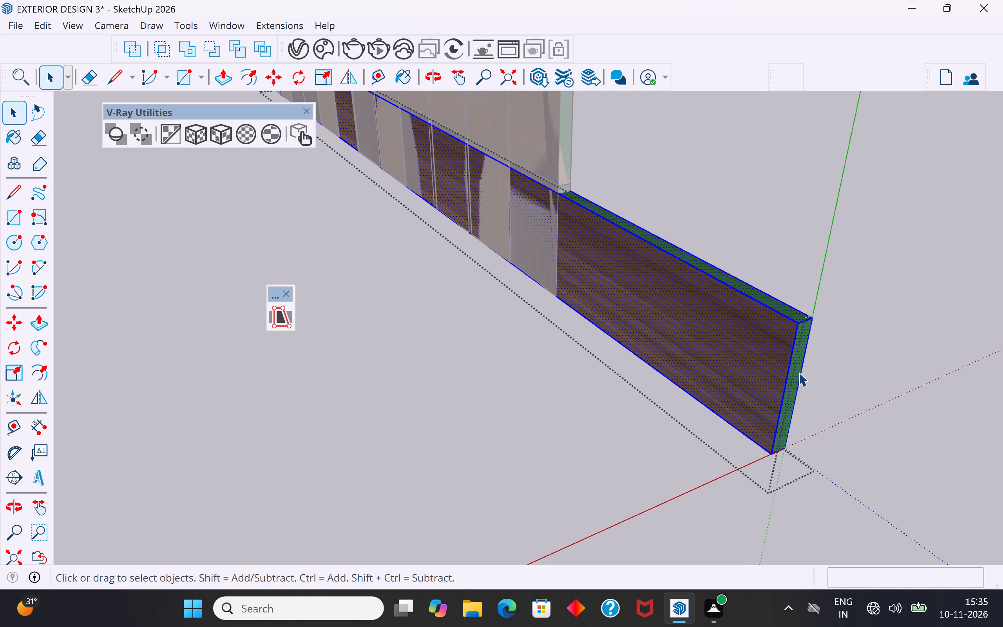
{"action": "left_click", "coordinate": [798, 372]}
{"action": "triple_click", "coordinate": [790, 399]}
{"action": "left_click", "coordinate": [790, 399]}
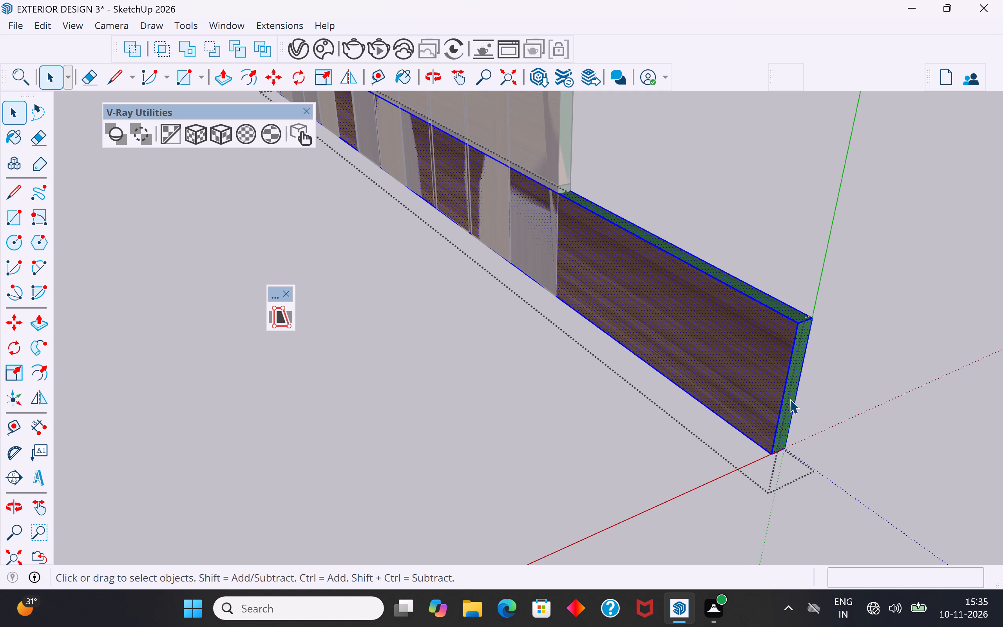
{"action": "left_click", "coordinate": [787, 403]}
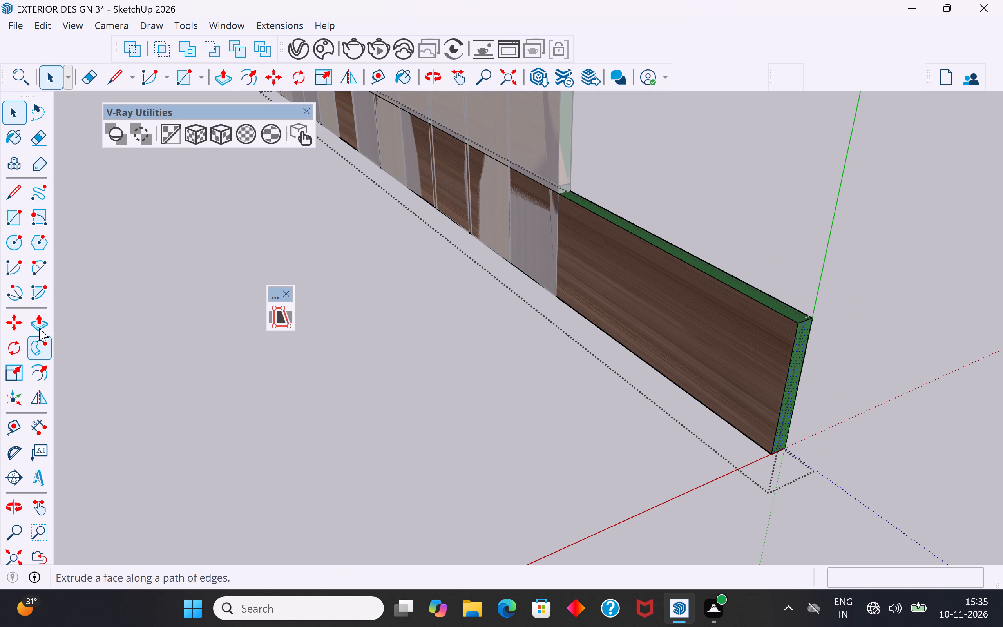
{"action": "left_click", "coordinate": [39, 328]}
{"action": "left_click", "coordinate": [796, 348]}
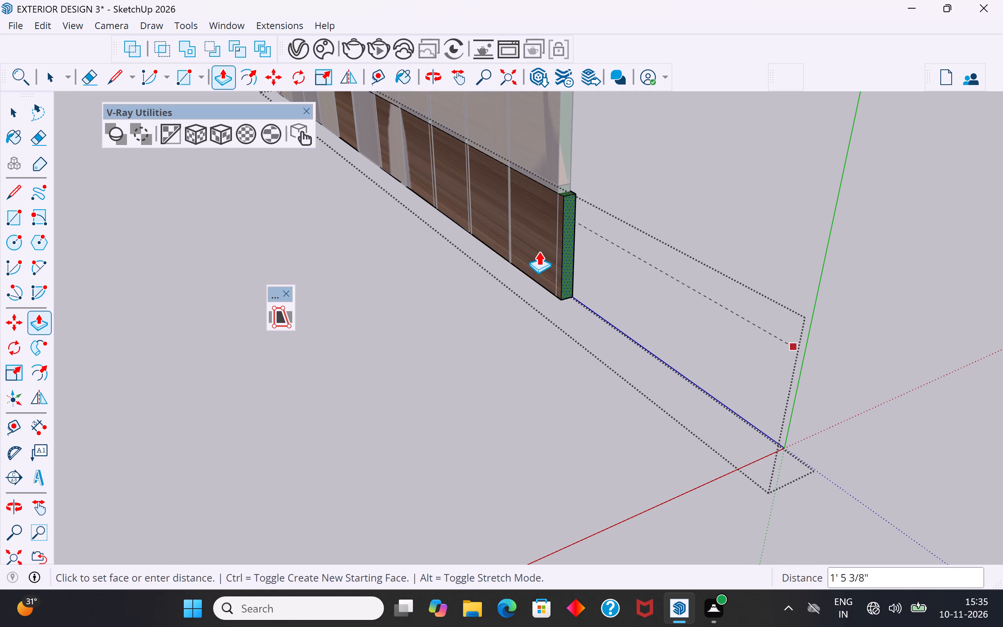
{"action": "left_click", "coordinate": [556, 207]}
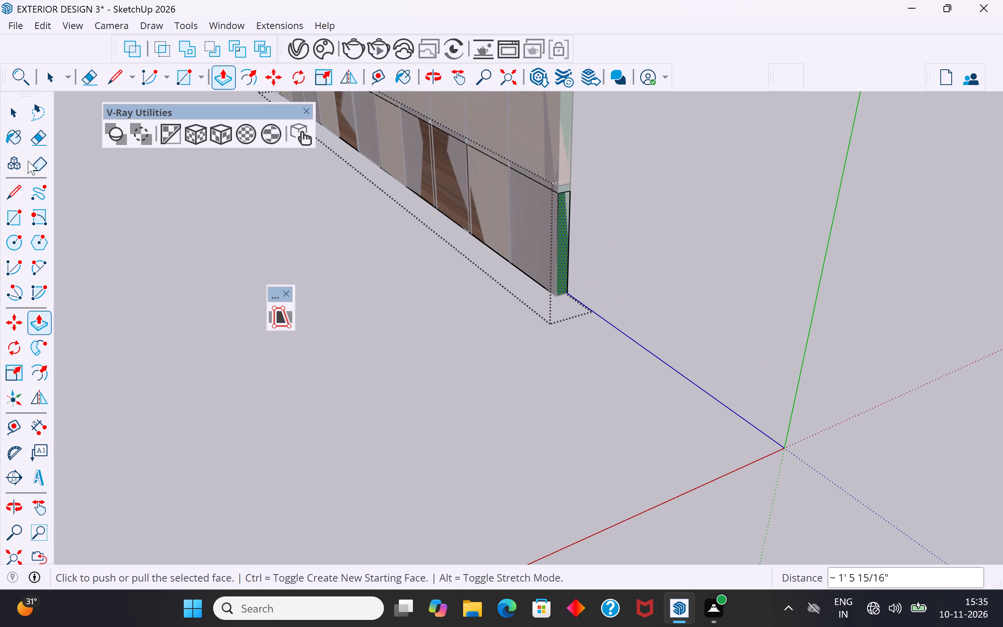
{"action": "left_click", "coordinate": [23, 116]}
{"action": "left_click", "coordinate": [567, 322]}
{"action": "scroll", "coordinate": [622, 389], "scroll_direction": "down", "scroll_amount": 15}
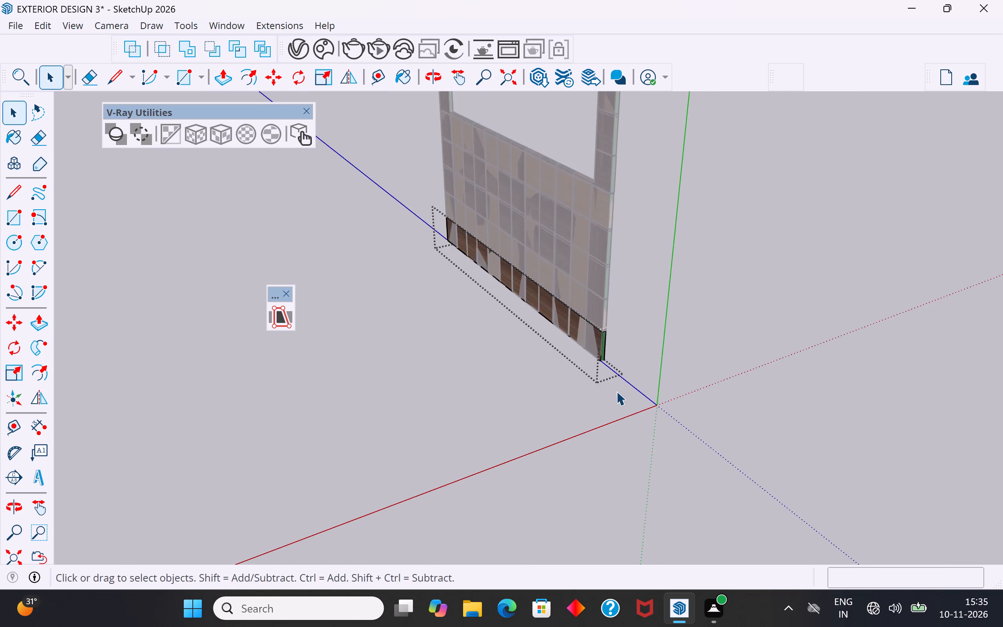
{"action": "scroll", "coordinate": [616, 391], "scroll_direction": "down", "scroll_amount": 6}
{"action": "scroll", "coordinate": [586, 428], "scroll_direction": "down", "scroll_amount": 10}
{"action": "left_click", "coordinate": [579, 468]}
Select all strips of the trimmed window-cut panel and combine them into one group.
{"action": "scroll", "coordinate": [650, 491], "scroll_direction": "down", "scroll_amount": 5}
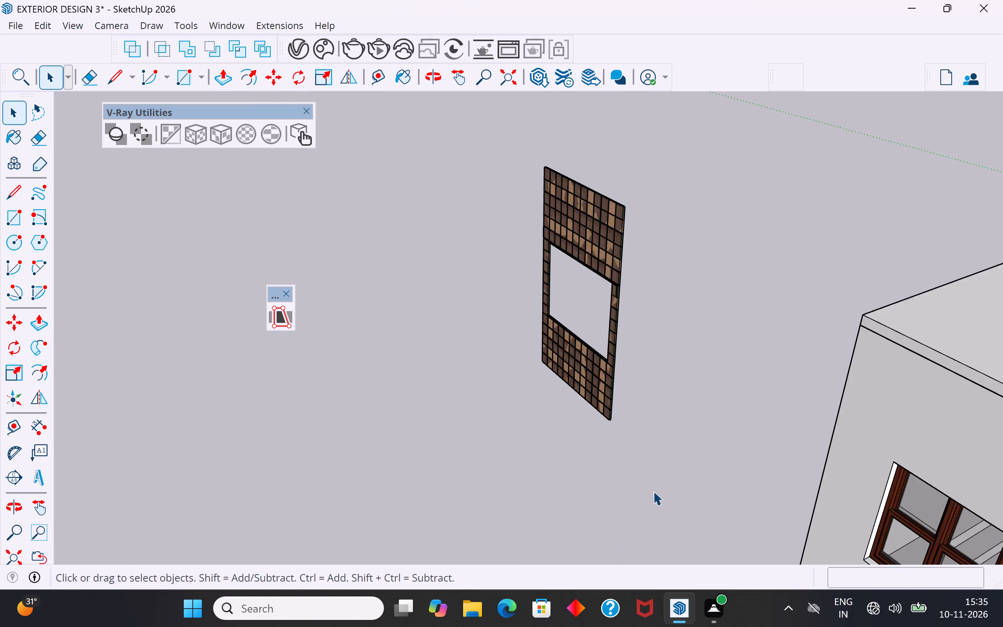
{"action": "middle_click_drag", "start_coordinate": [688, 470], "coordinate": [795, 447]}
{"action": "left_click_drag", "start_coordinate": [679, 201], "coordinate": [434, 444]}
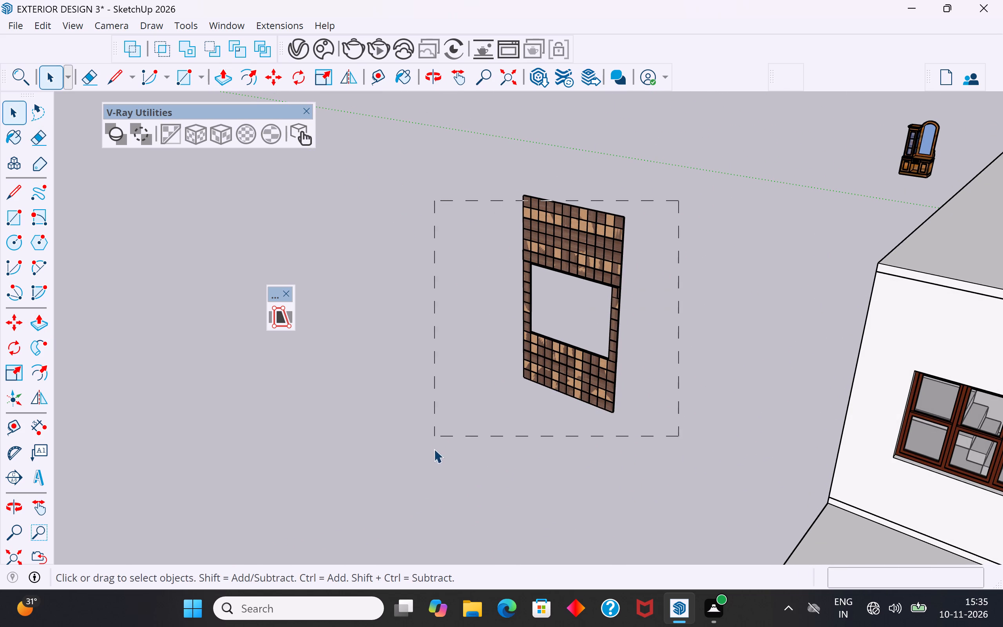
{"action": "left_click_drag", "start_coordinate": [673, 172], "coordinate": [464, 474]}
{"action": "right_click", "coordinate": [590, 378]}
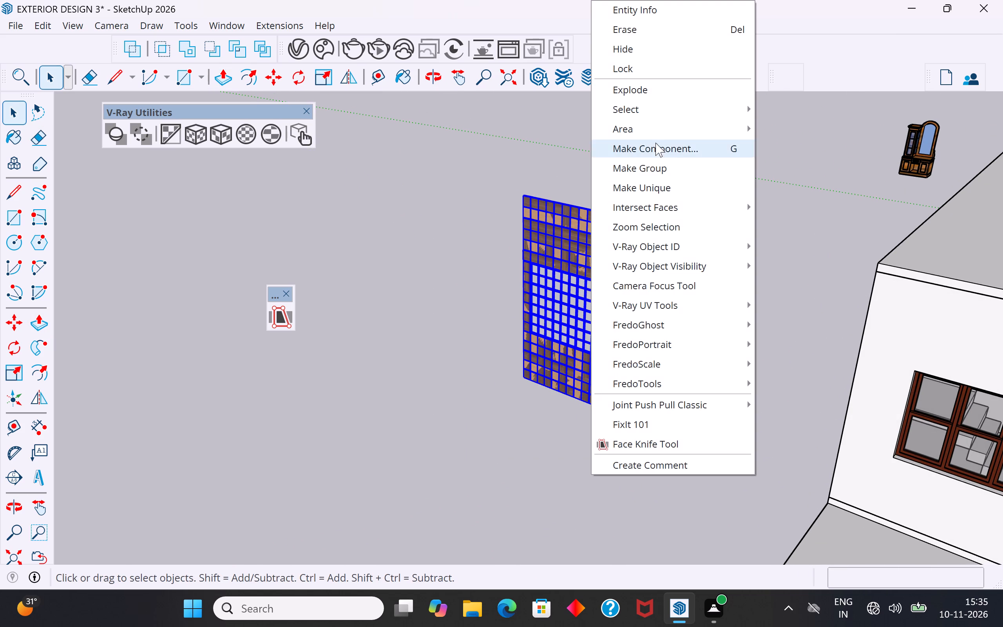
{"action": "left_click", "coordinate": [663, 170]}
{"action": "left_click", "coordinate": [604, 472]}
Move the window-cut panel group by its bottom corner about 18' 9 1/4" onto the house's bare front wall, around the window.
{"action": "scroll", "coordinate": [731, 267], "scroll_direction": "down", "scroll_amount": 11}
{"action": "middle_click_drag", "start_coordinate": [717, 400], "coordinate": [728, 407]}
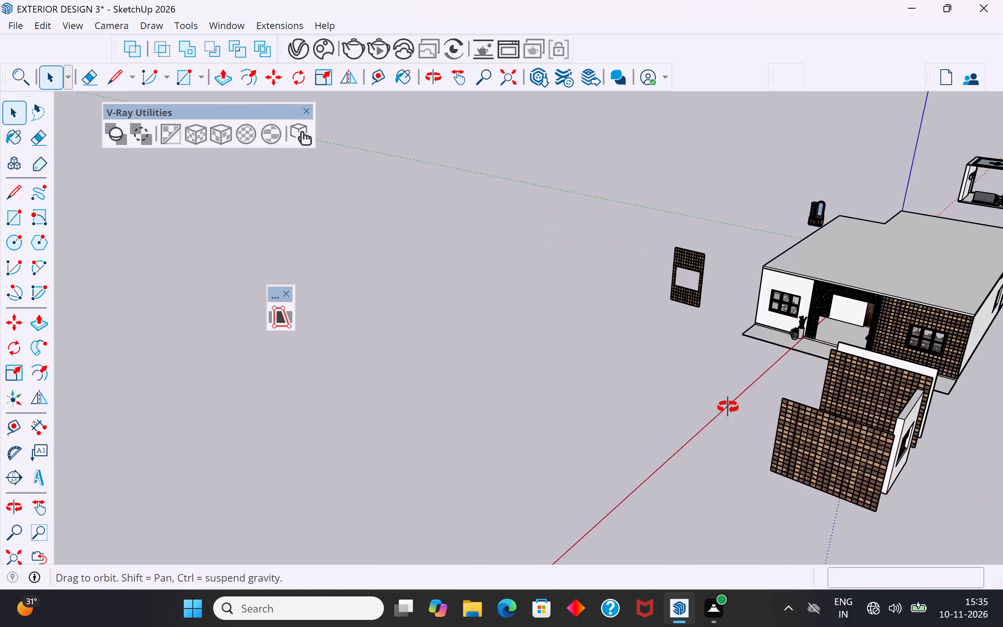
{"action": "middle_click_drag", "start_coordinate": [728, 407], "coordinate": [905, 436]}
{"action": "scroll", "coordinate": [672, 304], "scroll_direction": "up", "scroll_amount": 12}
{"action": "scroll", "coordinate": [567, 340], "scroll_direction": "up", "scroll_amount": 2}
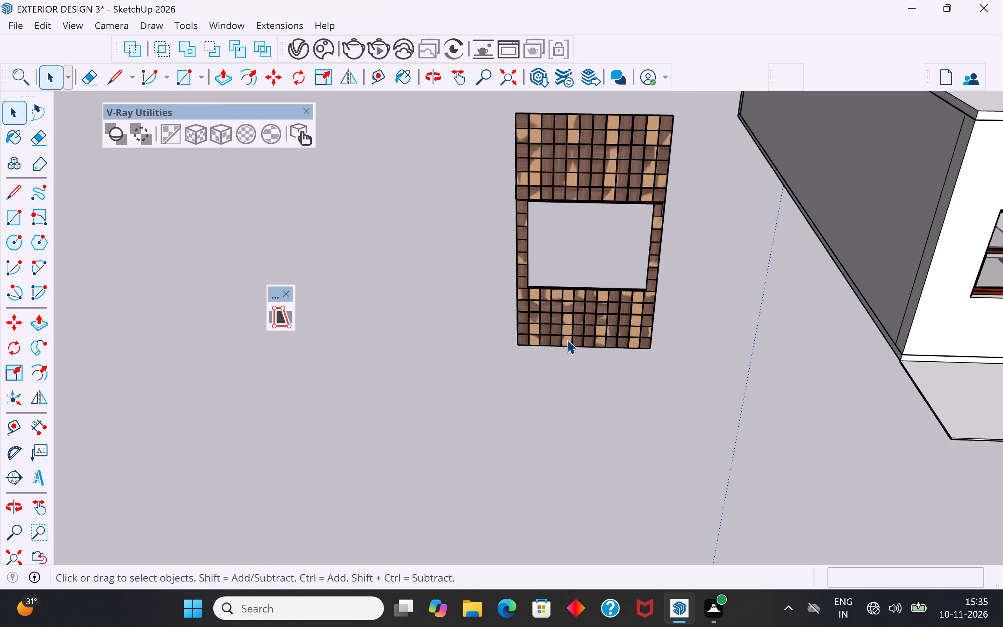
{"action": "scroll", "coordinate": [567, 340], "scroll_direction": "up", "scroll_amount": 1}
{"action": "left_click", "coordinate": [567, 340]}
{"action": "middle_click_drag", "start_coordinate": [518, 382], "coordinate": [767, 375]}
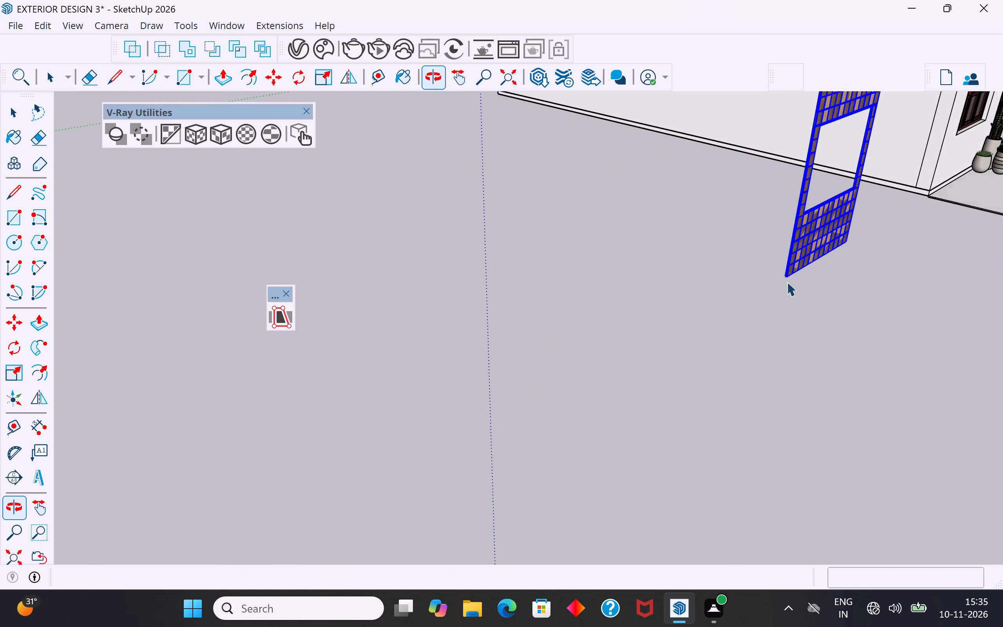
{"action": "scroll", "coordinate": [786, 267], "scroll_direction": "up", "scroll_amount": 4}
{"action": "key", "text": "m"}
{"action": "scroll", "coordinate": [790, 267], "scroll_direction": "up", "scroll_amount": 15}
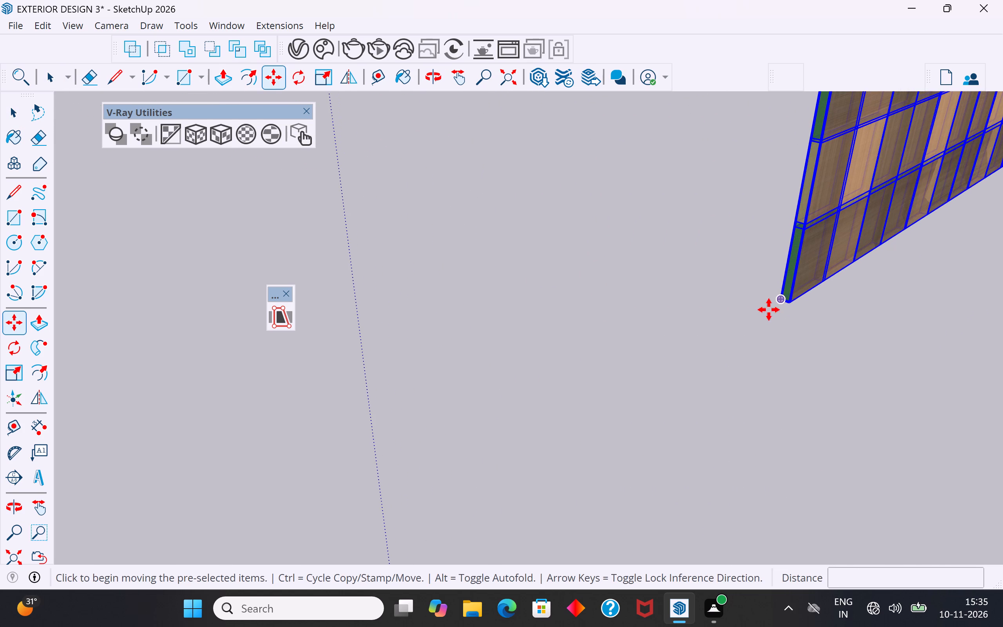
{"action": "left_click", "coordinate": [775, 302]}
{"action": "scroll", "coordinate": [565, 439], "scroll_direction": "down", "scroll_amount": 20}
{"action": "scroll", "coordinate": [565, 439], "scroll_direction": "down", "scroll_amount": 5}
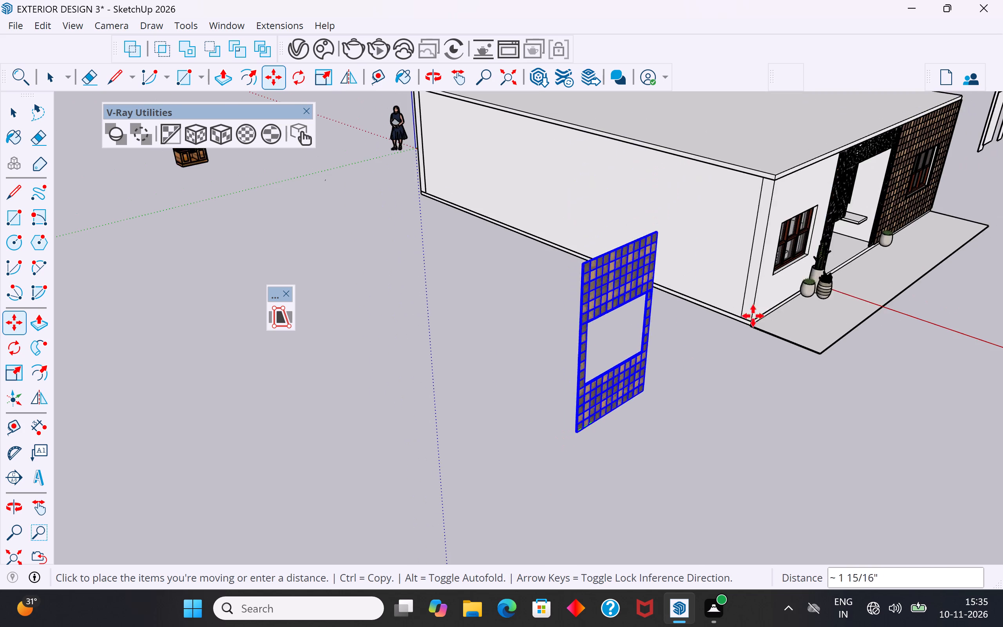
{"action": "scroll", "coordinate": [802, 281], "scroll_direction": "up", "scroll_amount": 5}
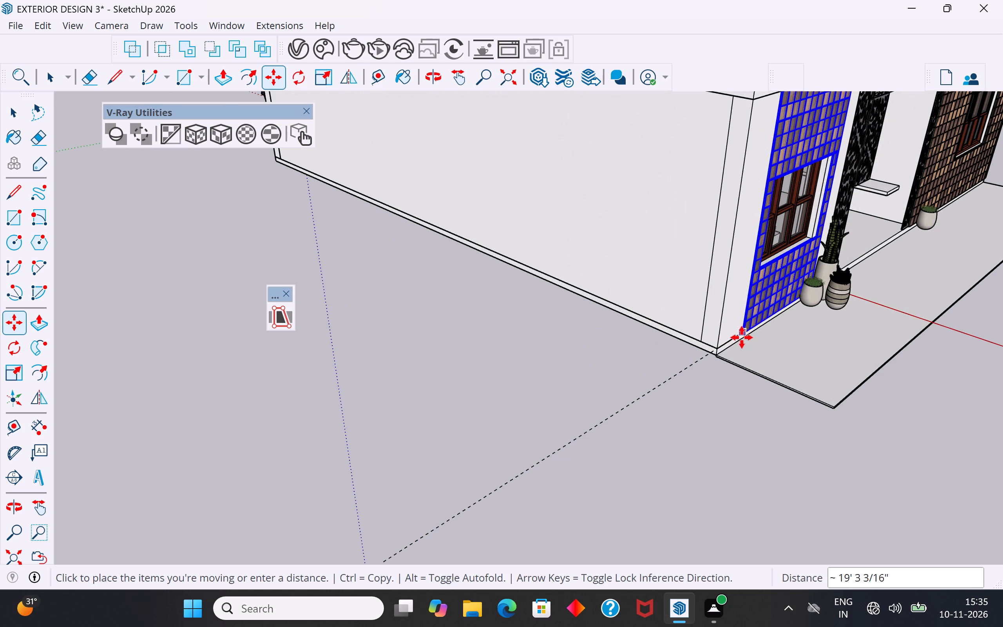
{"action": "left_click", "coordinate": [738, 340]}
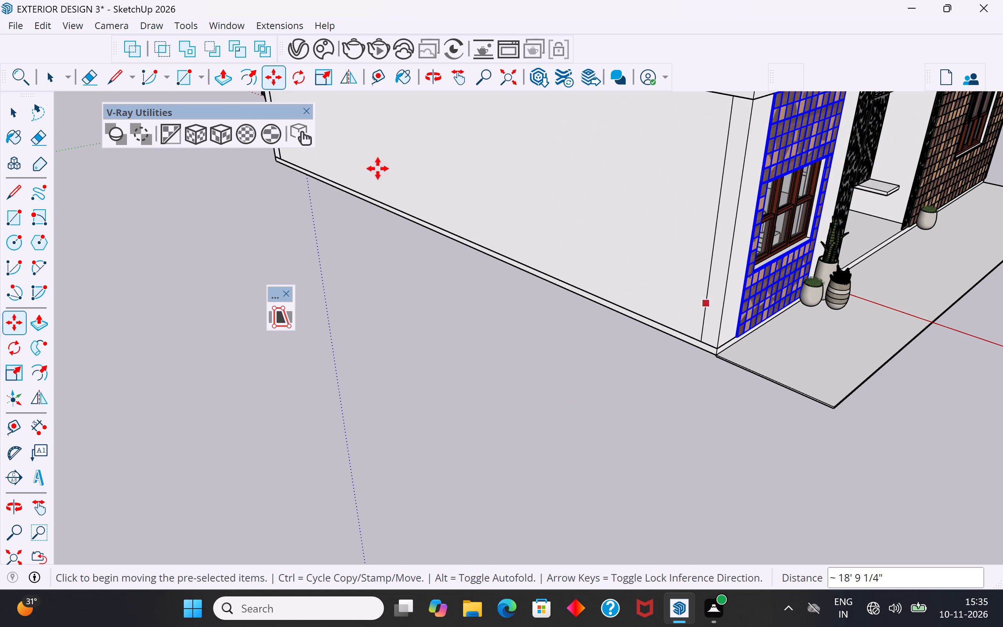
{"action": "left_click", "coordinate": [26, 117]}
{"action": "left_click", "coordinate": [6, 112]}
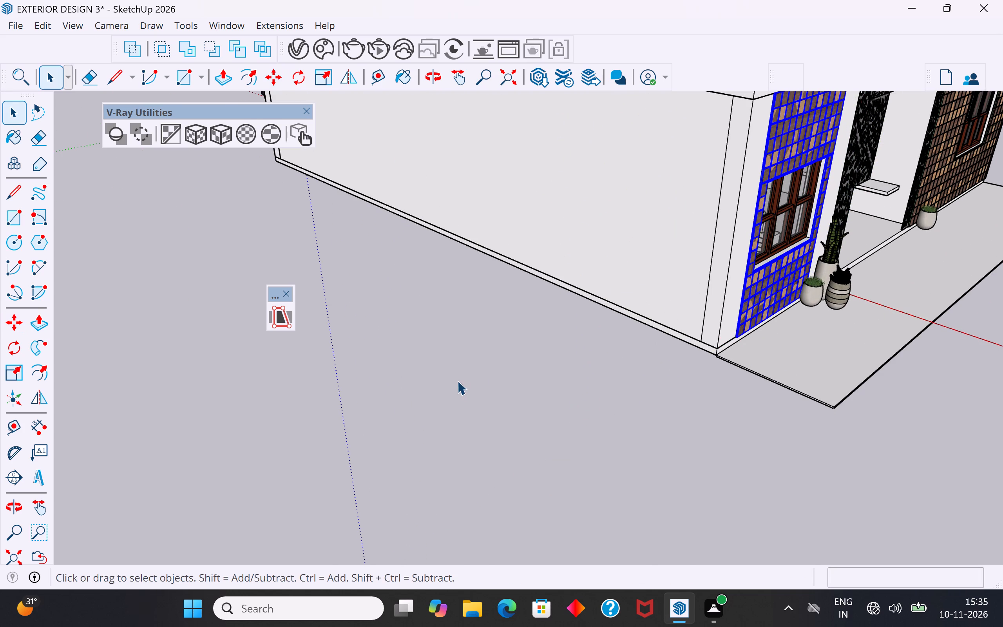
{"action": "left_click", "coordinate": [460, 382]}
Move the window-cut panel group by its opening's upper corner about 1 7/8" to the wall's window-opening corner, and deselect it.
{"action": "scroll", "coordinate": [746, 242], "scroll_direction": "down", "scroll_amount": 4}
{"action": "middle_click_drag", "start_coordinate": [789, 262], "coordinate": [680, 205]}
{"action": "scroll", "coordinate": [698, 111], "scroll_direction": "up", "scroll_amount": 8}
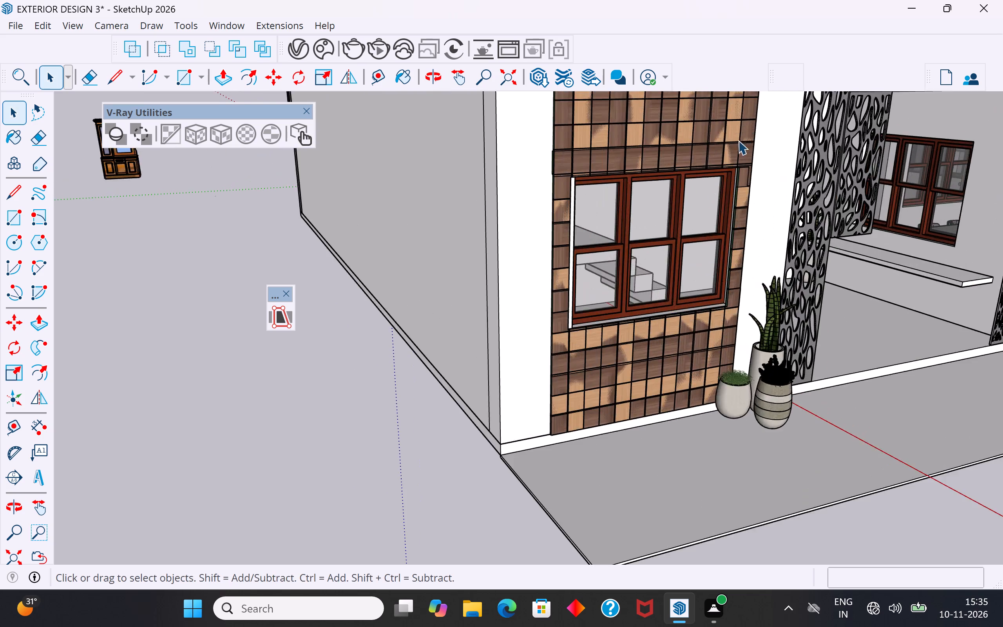
{"action": "scroll", "coordinate": [738, 140], "scroll_direction": "up", "scroll_amount": 3}
{"action": "middle_click_drag", "start_coordinate": [713, 192], "coordinate": [727, 145]}
{"action": "scroll", "coordinate": [728, 131], "scroll_direction": "down", "scroll_amount": 1}
{"action": "scroll", "coordinate": [728, 123], "scroll_direction": "up", "scroll_amount": 7}
{"action": "middle_click_drag", "start_coordinate": [742, 144], "coordinate": [725, 111]}
{"action": "scroll", "coordinate": [738, 167], "scroll_direction": "up", "scroll_amount": 2}
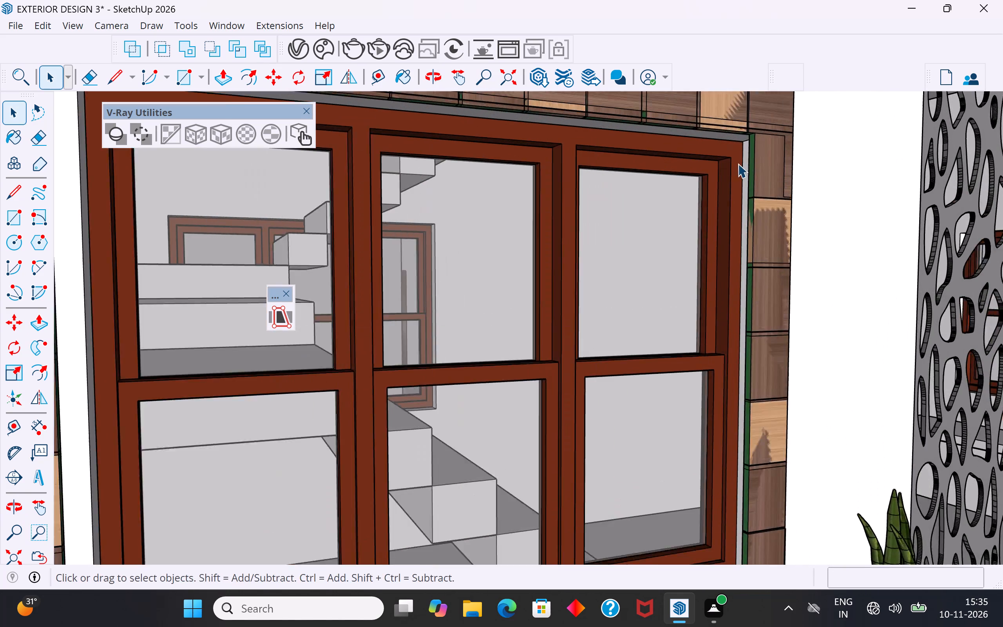
{"action": "scroll", "coordinate": [738, 163], "scroll_direction": "up", "scroll_amount": 4}
{"action": "middle_click_drag", "start_coordinate": [747, 139], "coordinate": [781, 101]}
{"action": "scroll", "coordinate": [723, 142], "scroll_direction": "up", "scroll_amount": 3}
{"action": "left_click", "coordinate": [749, 147]}
{"action": "middle_click_drag", "start_coordinate": [749, 147], "coordinate": [773, 149]}
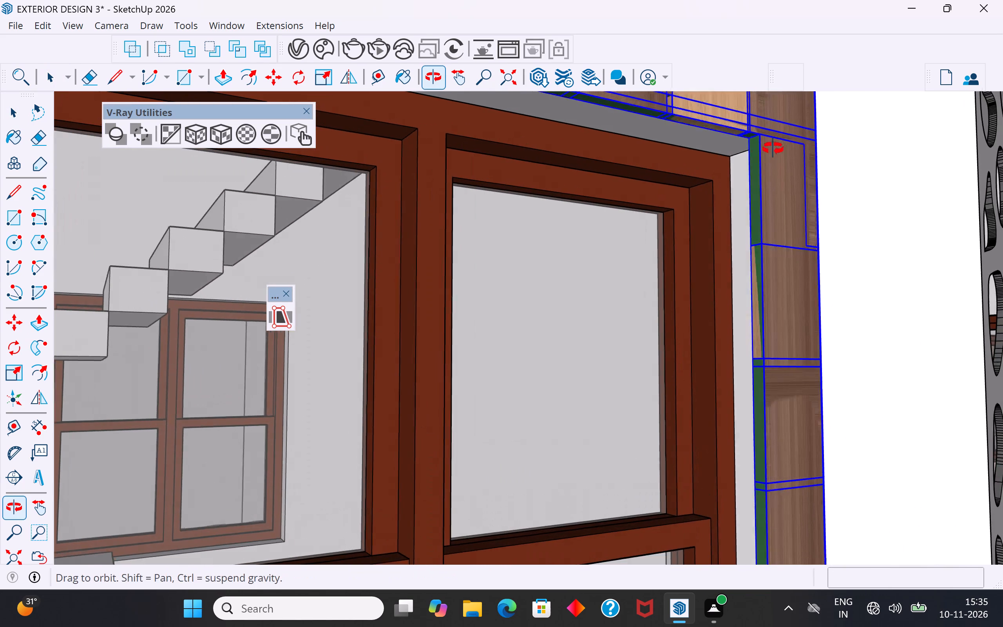
{"action": "middle_click_drag", "start_coordinate": [773, 149], "coordinate": [784, 141]}
{"action": "key", "text": "m"}
{"action": "scroll", "coordinate": [735, 150], "scroll_direction": "up", "scroll_amount": 4}
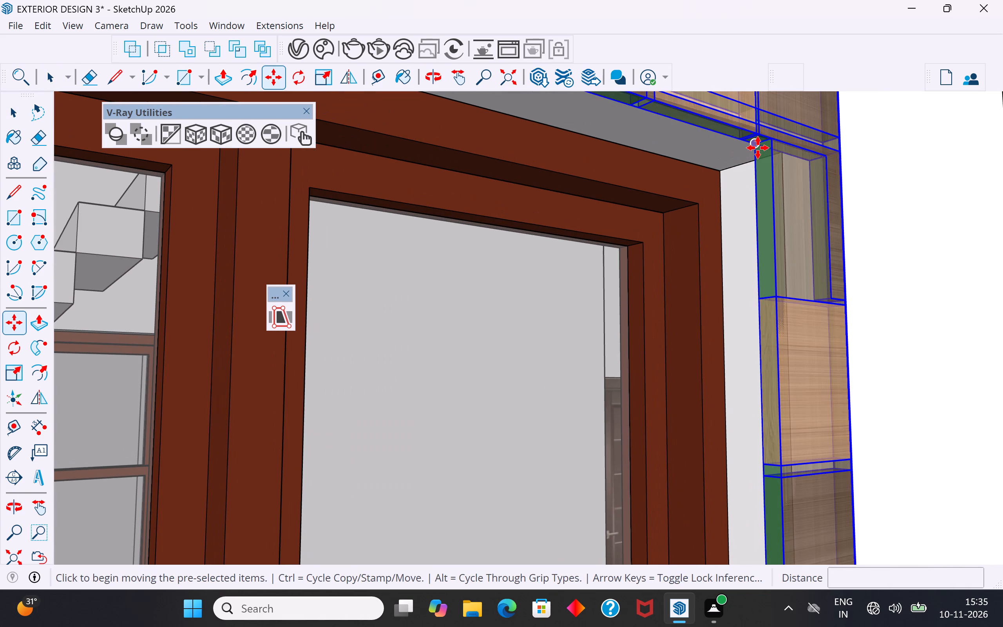
{"action": "left_click", "coordinate": [758, 148]}
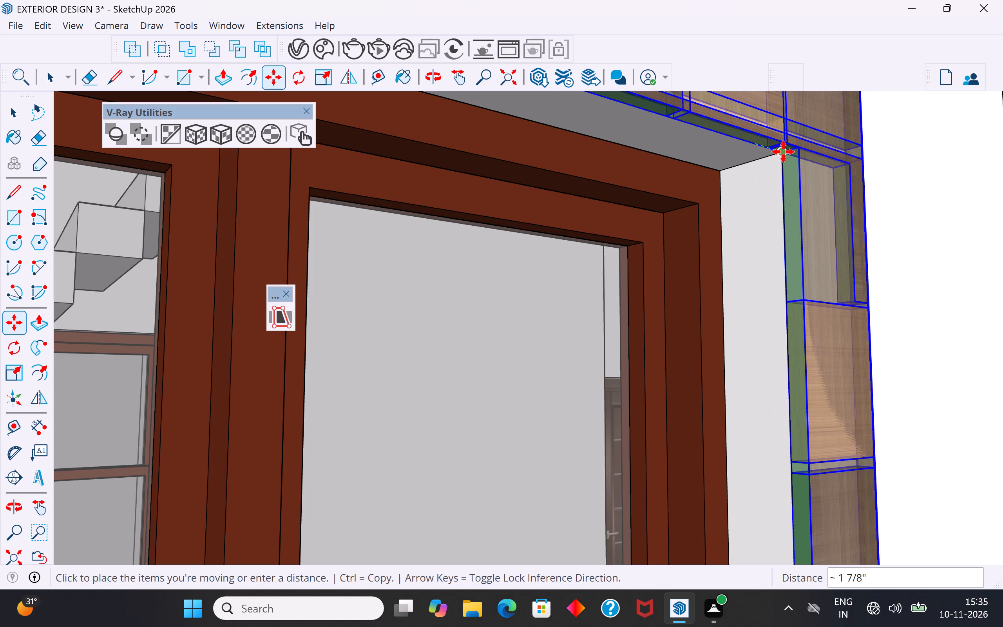
{"action": "left_click", "coordinate": [783, 152]}
{"action": "scroll", "coordinate": [714, 320], "scroll_direction": "down", "scroll_amount": 18}
{"action": "middle_click_drag", "start_coordinate": [745, 322], "coordinate": [592, 406]}
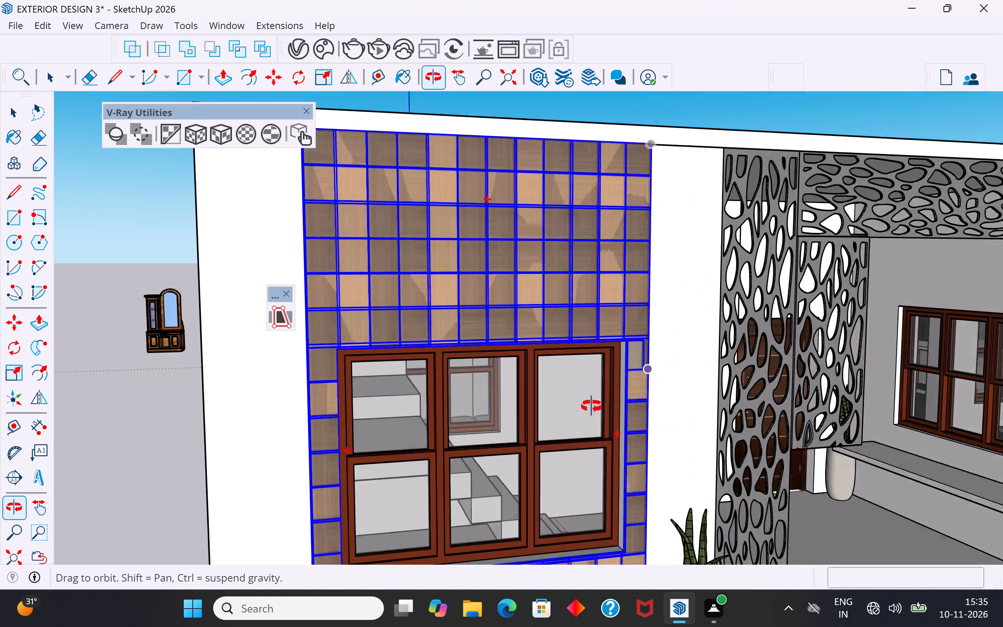
{"action": "middle_click_drag", "start_coordinate": [592, 406], "coordinate": [591, 408]}
{"action": "scroll", "coordinate": [657, 263], "scroll_direction": "down", "scroll_amount": 17}
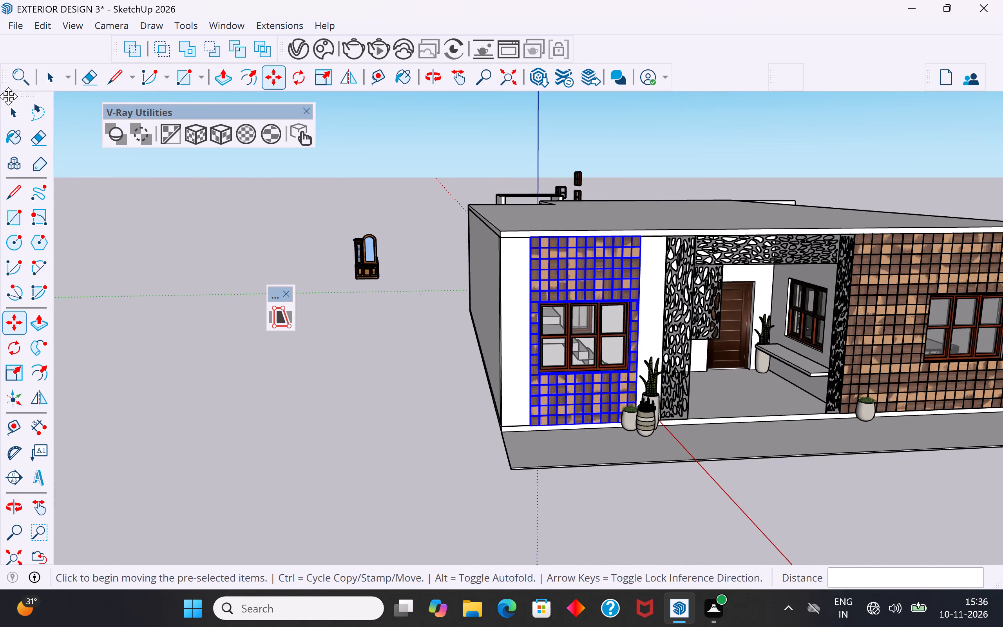
{"action": "left_click", "coordinate": [14, 106]}
{"action": "left_click", "coordinate": [94, 178]}
Copy the vertical strip near the outer end of the other front wall's cladding about 31' 2 11/16" to the window-cut panel's outer edge.
{"action": "scroll", "coordinate": [289, 369], "scroll_direction": "down", "scroll_amount": 11}
{"action": "middle_click_drag", "start_coordinate": [624, 473], "coordinate": [624, 473]}
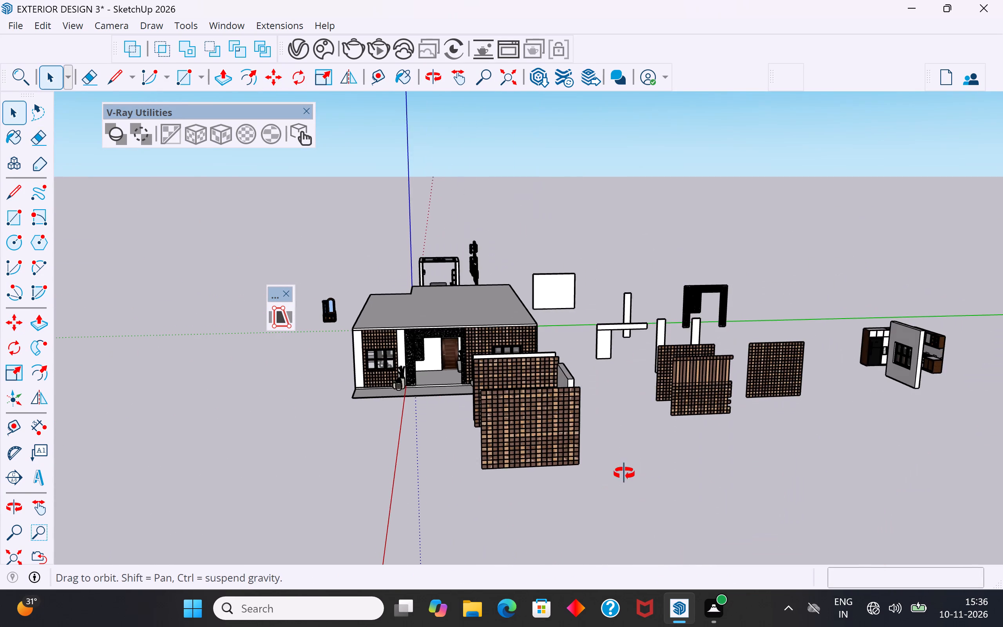
{"action": "middle_click_drag", "start_coordinate": [624, 473], "coordinate": [500, 488]}
{"action": "scroll", "coordinate": [478, 423], "scroll_direction": "up", "scroll_amount": 6}
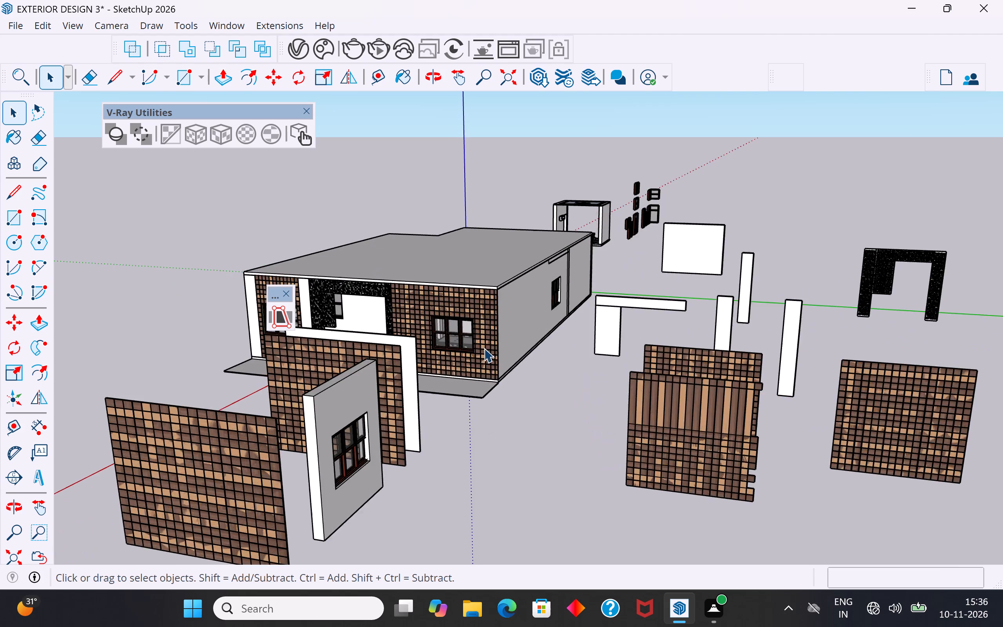
{"action": "scroll", "coordinate": [484, 348], "scroll_direction": "up", "scroll_amount": 14}
{"action": "left_click", "coordinate": [482, 370]}
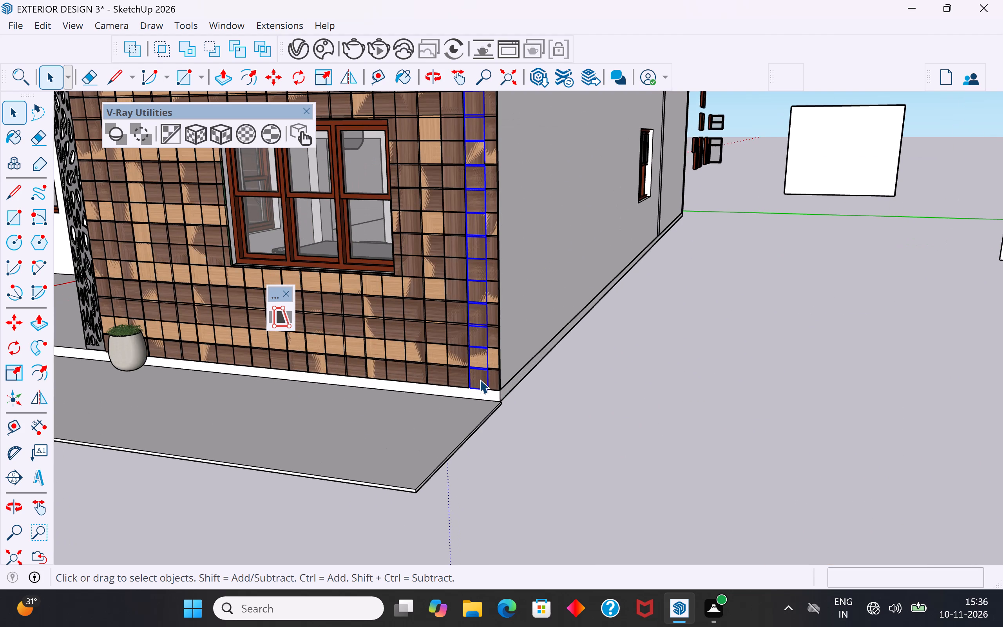
{"action": "key", "text": "m"}
{"action": "left_click", "coordinate": [489, 395], "text": "ctrl"}
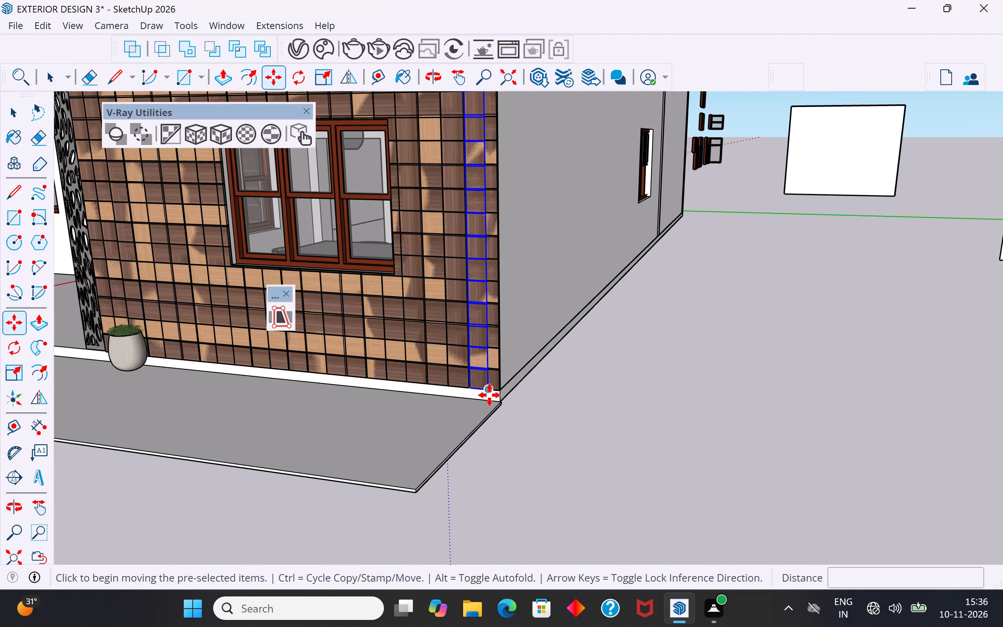
{"action": "scroll", "coordinate": [835, 434], "scroll_direction": "down", "scroll_amount": 13}
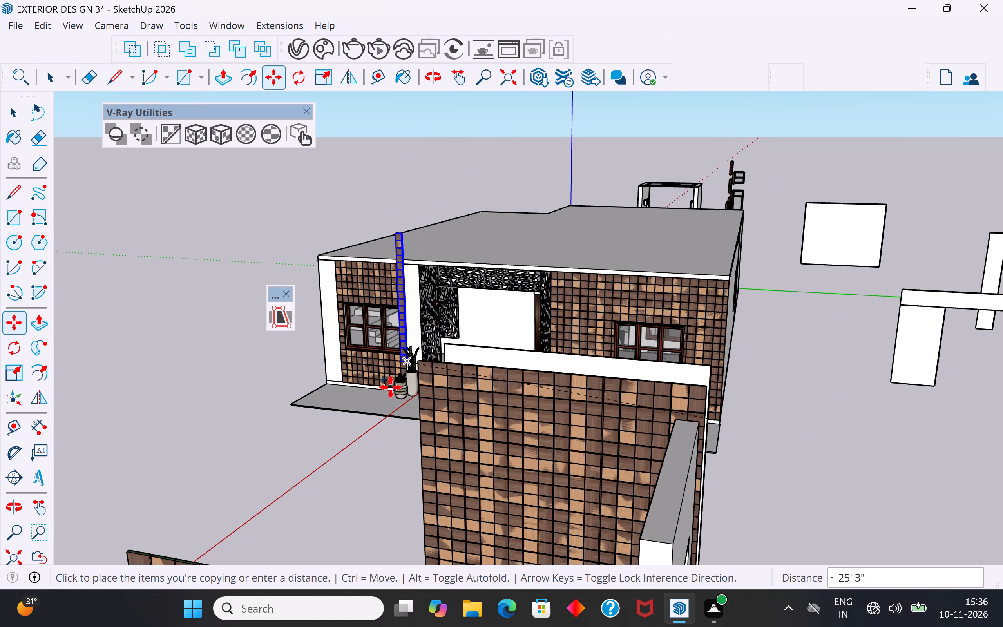
{"action": "middle_click_drag", "start_coordinate": [390, 389], "coordinate": [672, 385]}
{"action": "scroll", "coordinate": [576, 403], "scroll_direction": "up", "scroll_amount": 14}
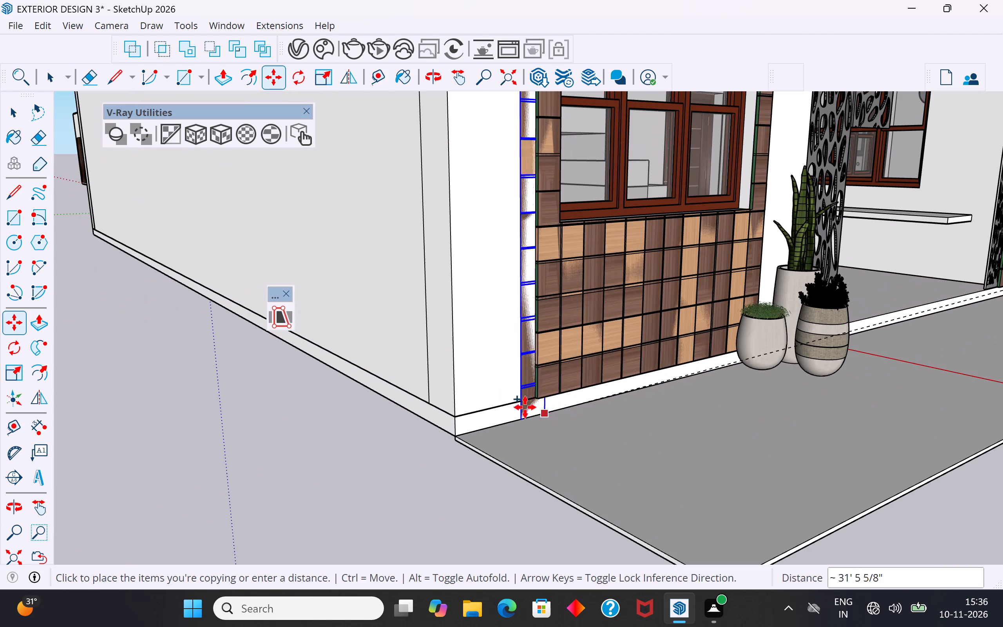
{"action": "left_click", "coordinate": [534, 400]}
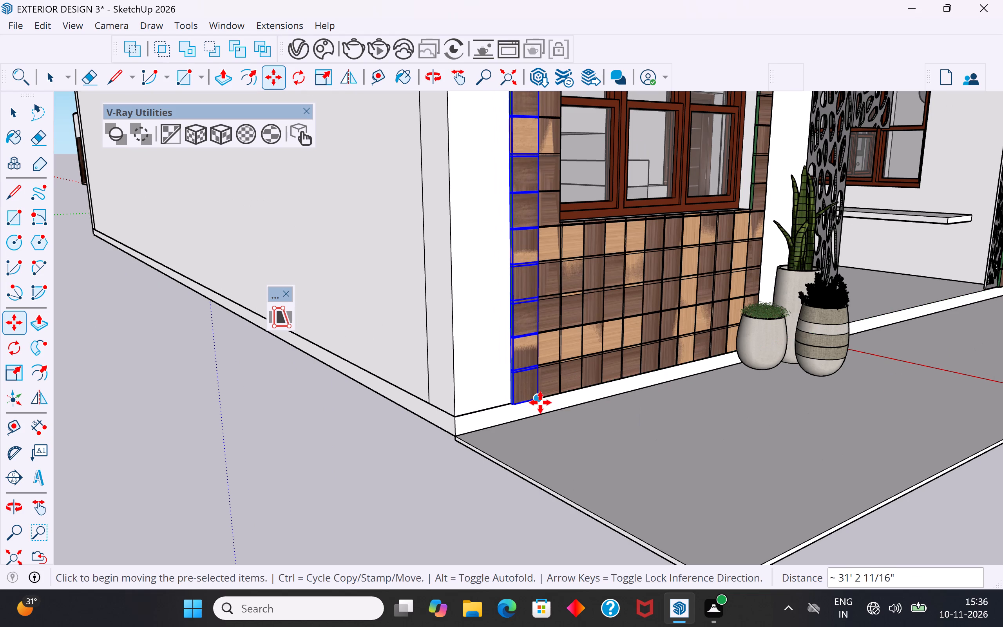
Make two more copies of the vertical strip side by side, filling the bare wall out to the house's outer corner.
{"action": "key", "text": "m"}
{"action": "left_click", "coordinate": [540, 402]}
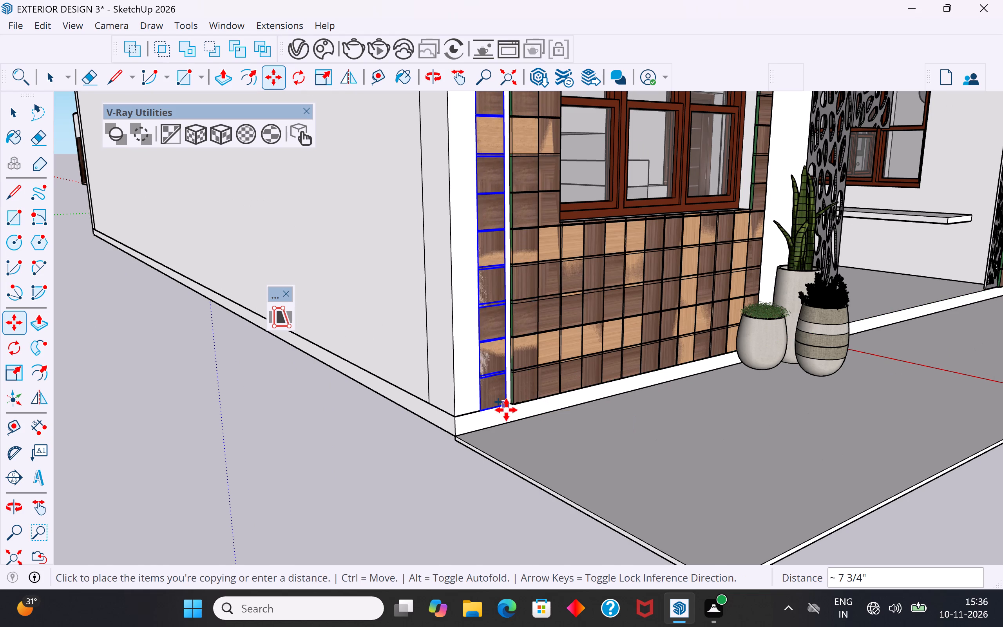
{"action": "left_click", "coordinate": [511, 408]}
{"action": "left_click", "coordinate": [511, 408], "text": "ctrl"}
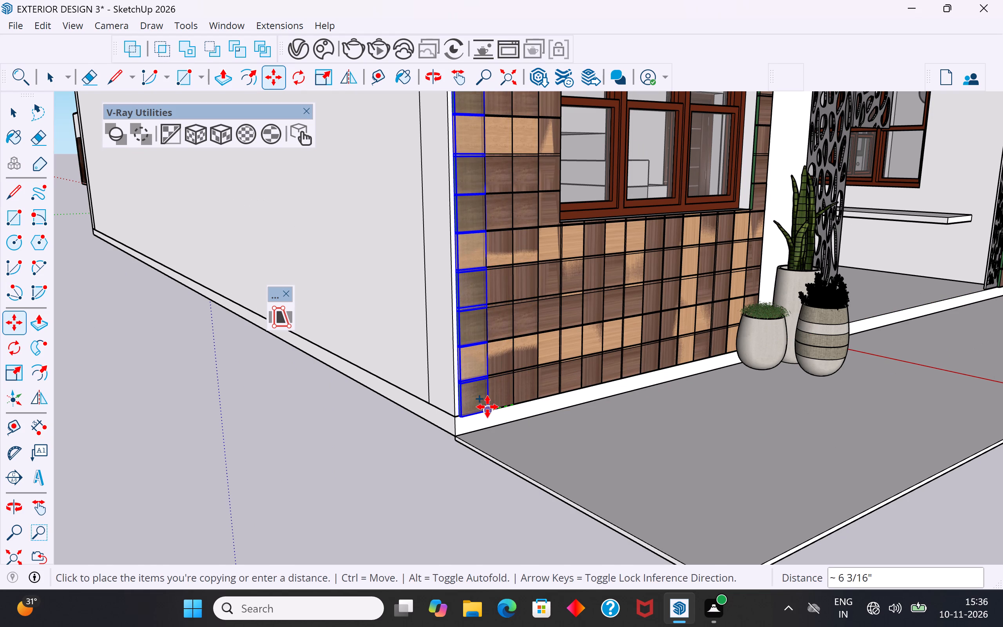
{"action": "left_click", "coordinate": [487, 406]}
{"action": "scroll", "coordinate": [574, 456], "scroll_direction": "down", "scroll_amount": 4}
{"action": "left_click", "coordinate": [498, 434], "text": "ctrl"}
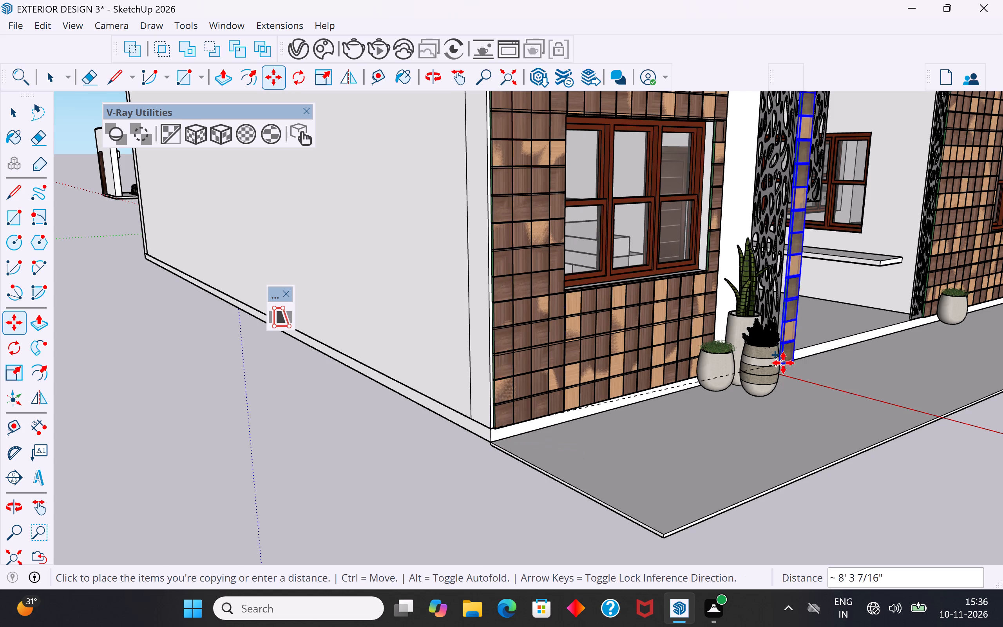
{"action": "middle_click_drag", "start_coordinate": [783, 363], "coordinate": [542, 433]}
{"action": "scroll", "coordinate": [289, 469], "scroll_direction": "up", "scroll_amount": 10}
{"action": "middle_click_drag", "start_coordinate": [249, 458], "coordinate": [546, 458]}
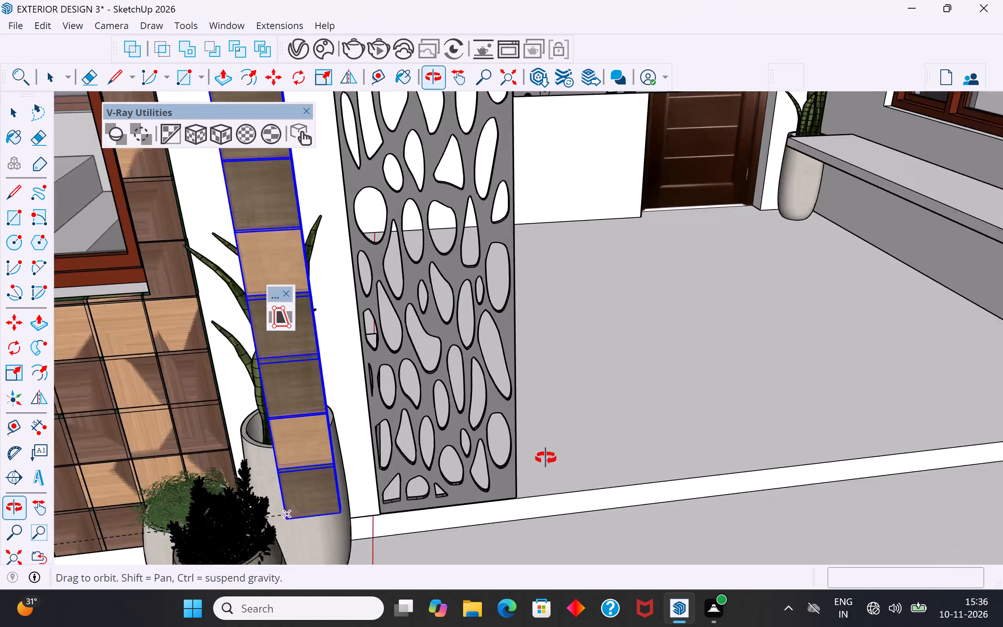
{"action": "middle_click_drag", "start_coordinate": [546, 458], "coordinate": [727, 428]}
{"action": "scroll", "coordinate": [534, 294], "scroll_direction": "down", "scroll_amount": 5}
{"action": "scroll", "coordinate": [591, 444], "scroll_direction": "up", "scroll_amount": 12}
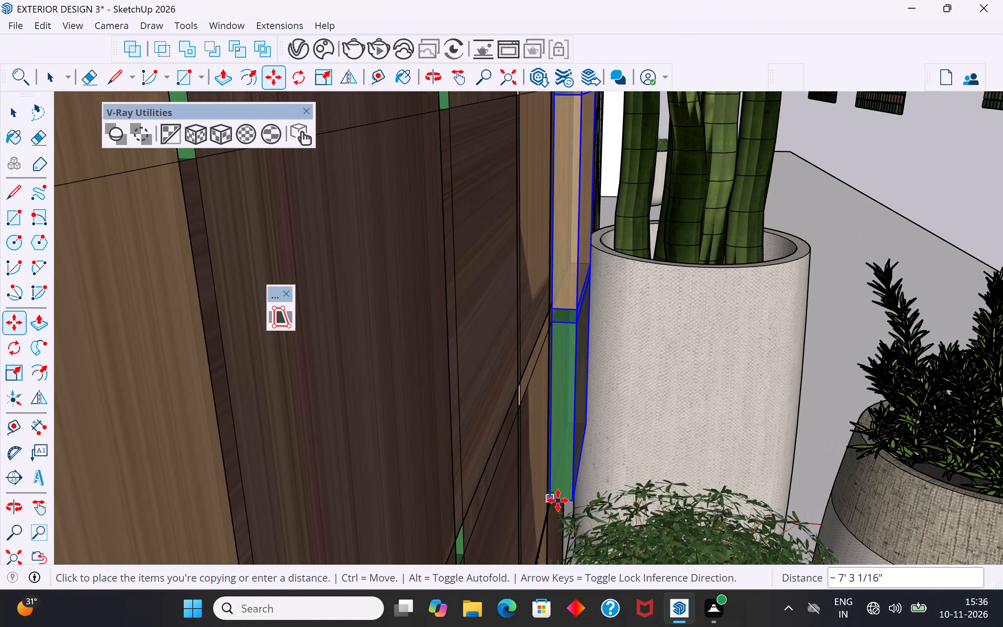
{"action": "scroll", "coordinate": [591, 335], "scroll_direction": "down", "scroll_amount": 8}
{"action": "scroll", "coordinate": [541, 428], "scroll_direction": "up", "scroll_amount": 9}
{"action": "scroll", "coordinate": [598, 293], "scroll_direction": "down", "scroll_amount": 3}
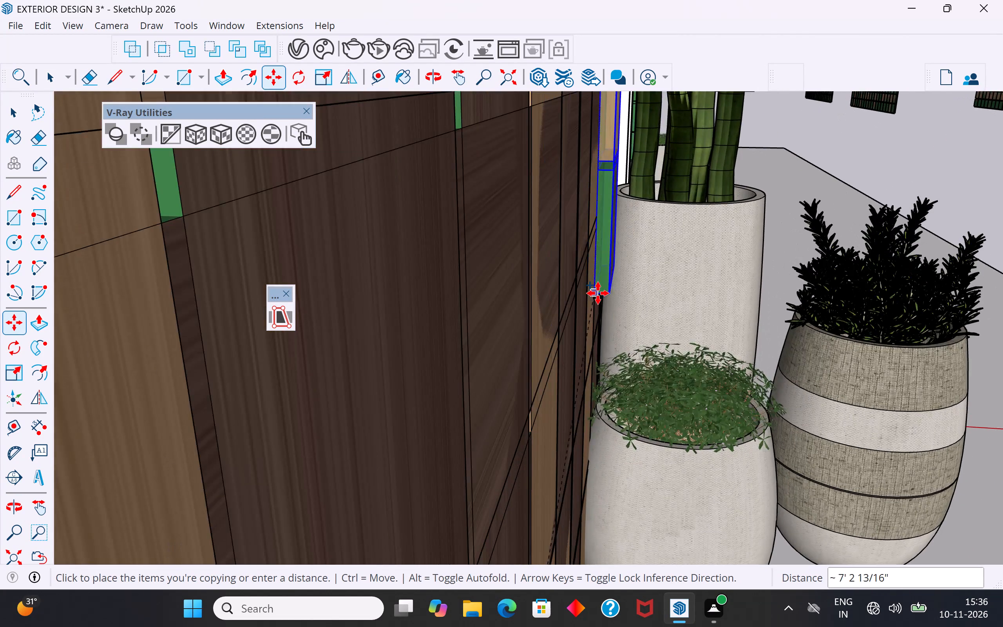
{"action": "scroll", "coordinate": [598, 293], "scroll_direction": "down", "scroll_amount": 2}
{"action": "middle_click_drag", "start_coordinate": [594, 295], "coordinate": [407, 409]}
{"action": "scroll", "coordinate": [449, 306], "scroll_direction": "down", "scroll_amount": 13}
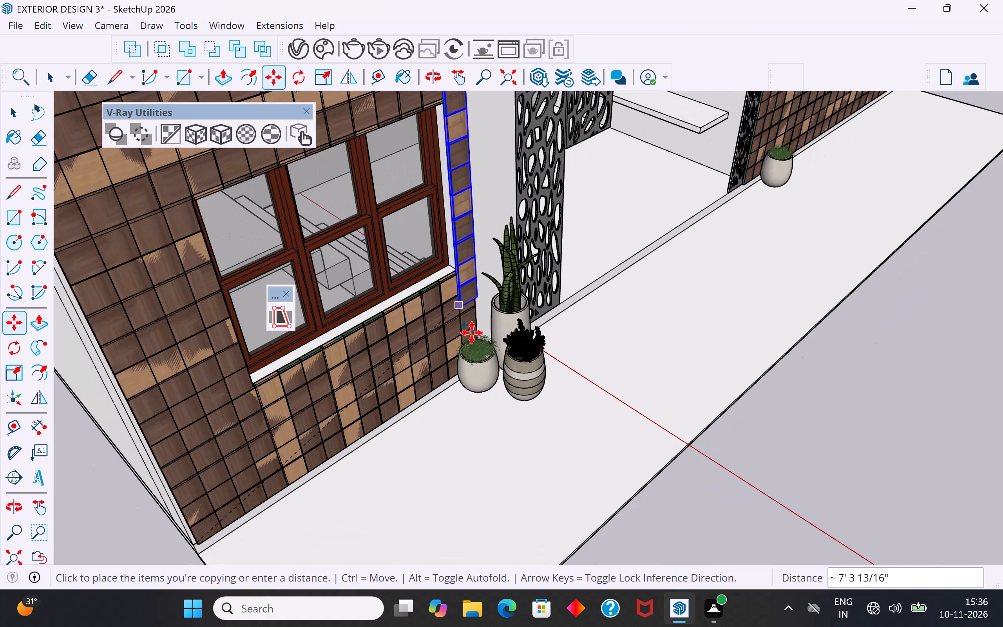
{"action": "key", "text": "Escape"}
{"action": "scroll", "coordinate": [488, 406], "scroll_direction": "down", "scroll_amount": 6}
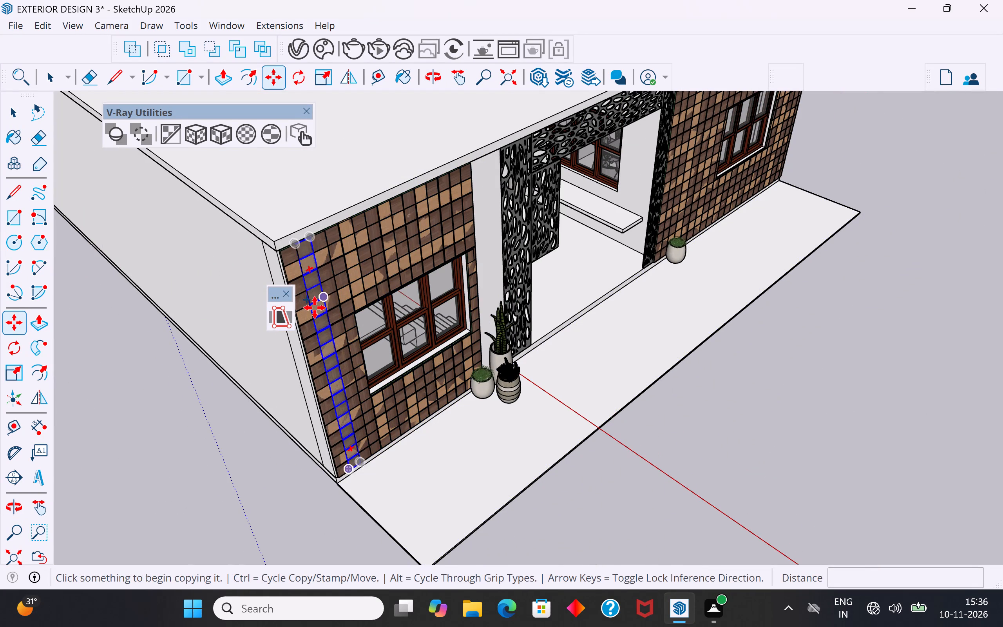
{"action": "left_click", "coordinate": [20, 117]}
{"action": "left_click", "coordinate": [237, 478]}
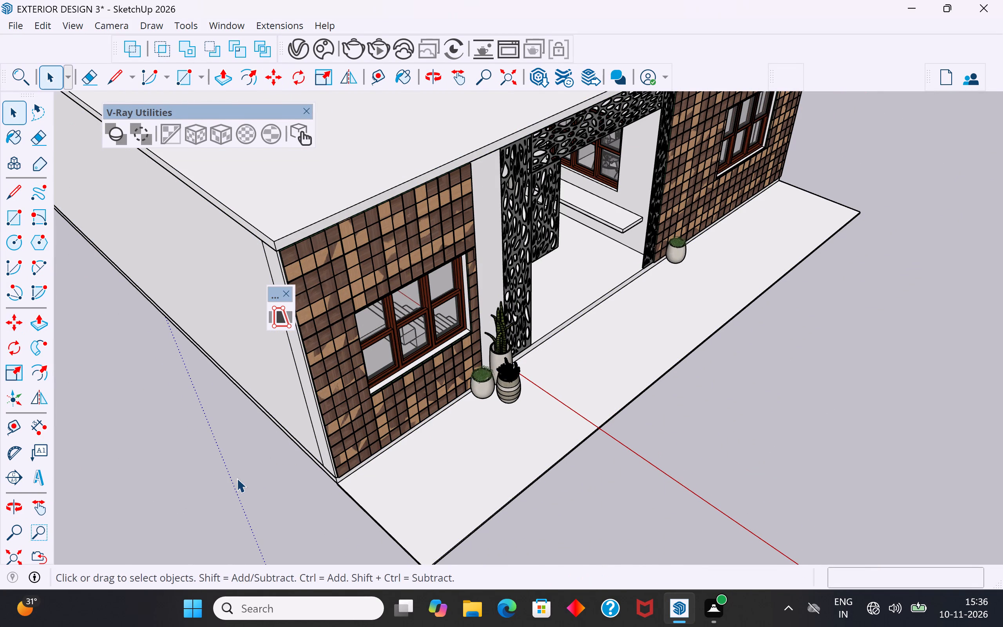
Copy the house-corner vertical strip by its top corner about 7' 7" to the window-cut panel's edge facing the entrance, and leave the Move tool.
{"action": "scroll", "coordinate": [390, 411], "scroll_direction": "down", "scroll_amount": 5}
{"action": "middle_click_drag", "start_coordinate": [463, 335], "coordinate": [388, 340]}
{"action": "scroll", "coordinate": [375, 245], "scroll_direction": "up", "scroll_amount": 1}
{"action": "scroll", "coordinate": [853, 316], "scroll_direction": "down", "scroll_amount": 5}
{"action": "middle_click_drag", "start_coordinate": [817, 323], "coordinate": [741, 339]}
{"action": "scroll", "coordinate": [509, 297], "scroll_direction": "up", "scroll_amount": 13}
{"action": "left_click", "coordinate": [255, 377]}
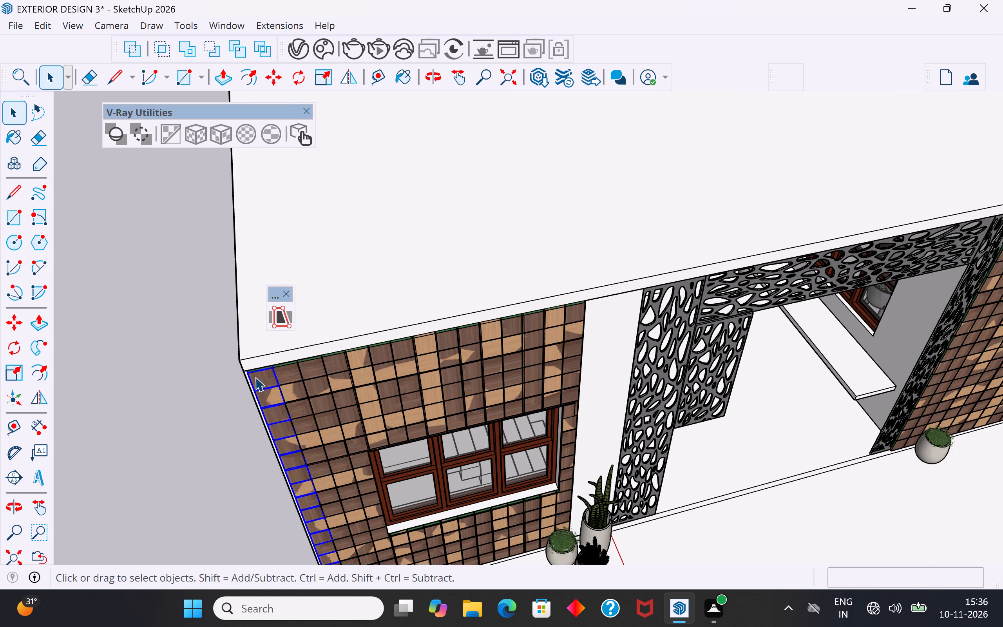
{"action": "key", "text": "m"}
{"action": "scroll", "coordinate": [249, 370], "scroll_direction": "up", "scroll_amount": 9}
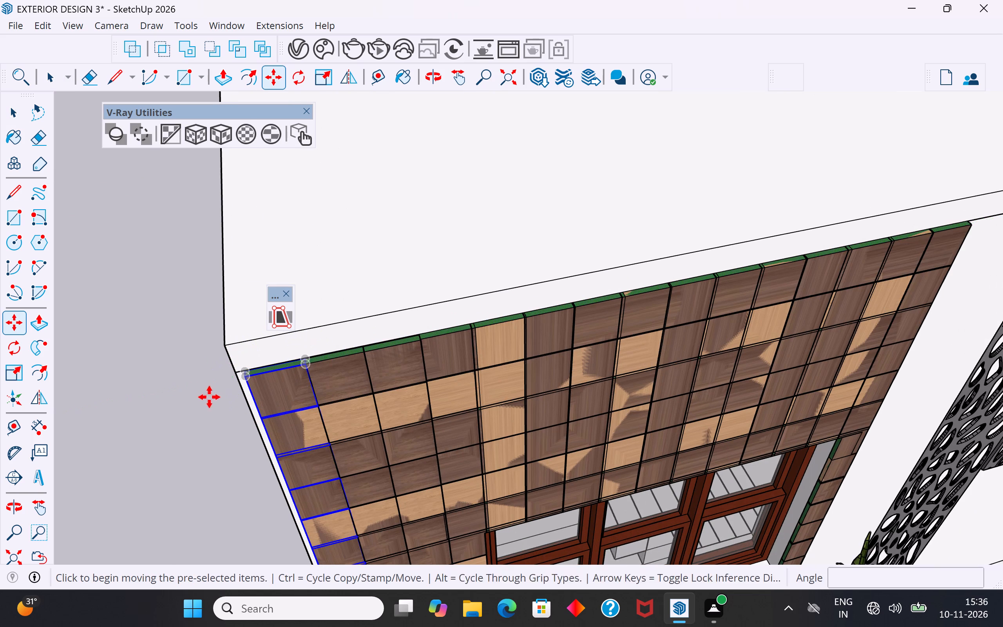
{"action": "scroll", "coordinate": [246, 371], "scroll_direction": "up", "scroll_amount": 6}
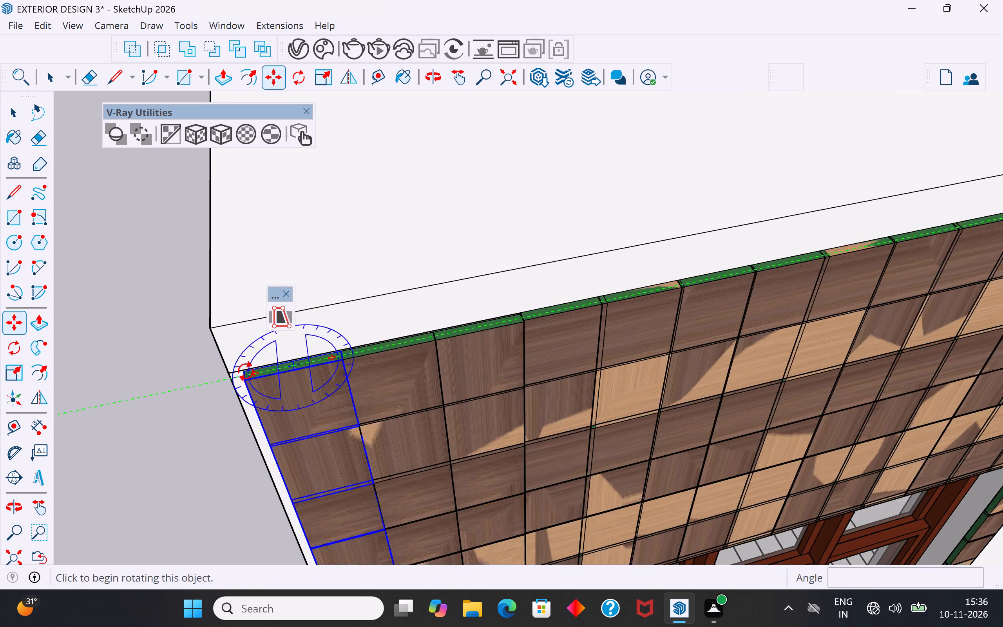
{"action": "scroll", "coordinate": [246, 371], "scroll_direction": "up", "scroll_amount": 4}
{"action": "left_click", "coordinate": [243, 370], "text": "ctrl"}
{"action": "scroll", "coordinate": [243, 370], "scroll_direction": "down", "scroll_amount": 8}
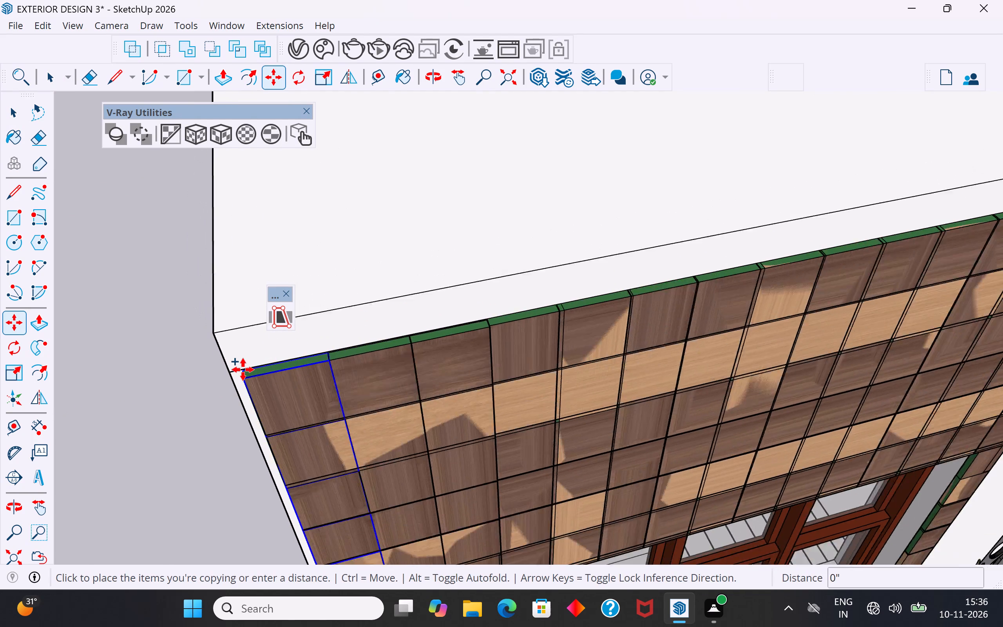
{"action": "scroll", "coordinate": [243, 370], "scroll_direction": "down", "scroll_amount": 8}
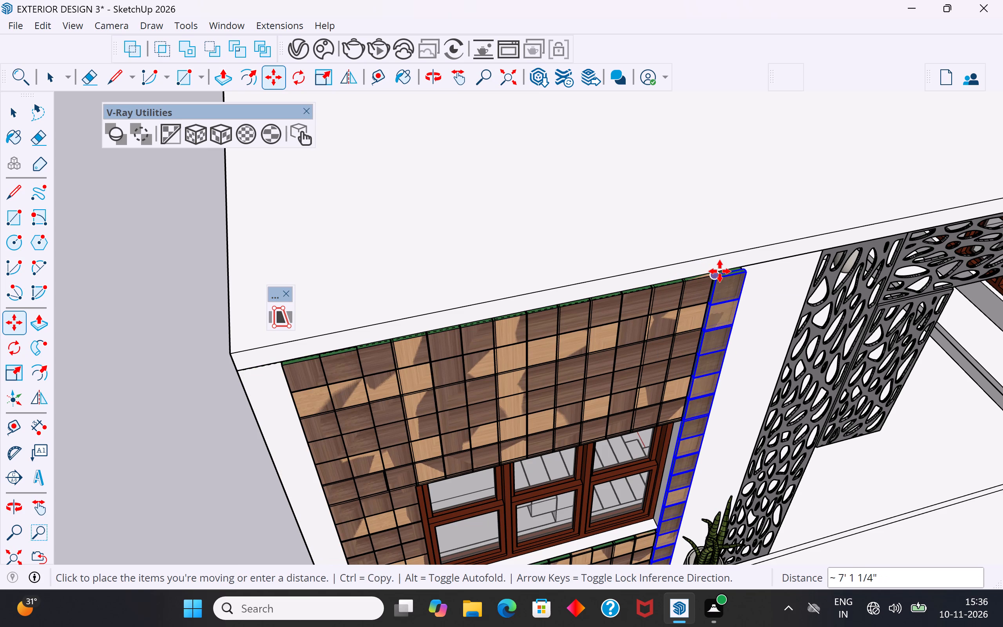
{"action": "scroll", "coordinate": [760, 259], "scroll_direction": "up", "scroll_amount": 11}
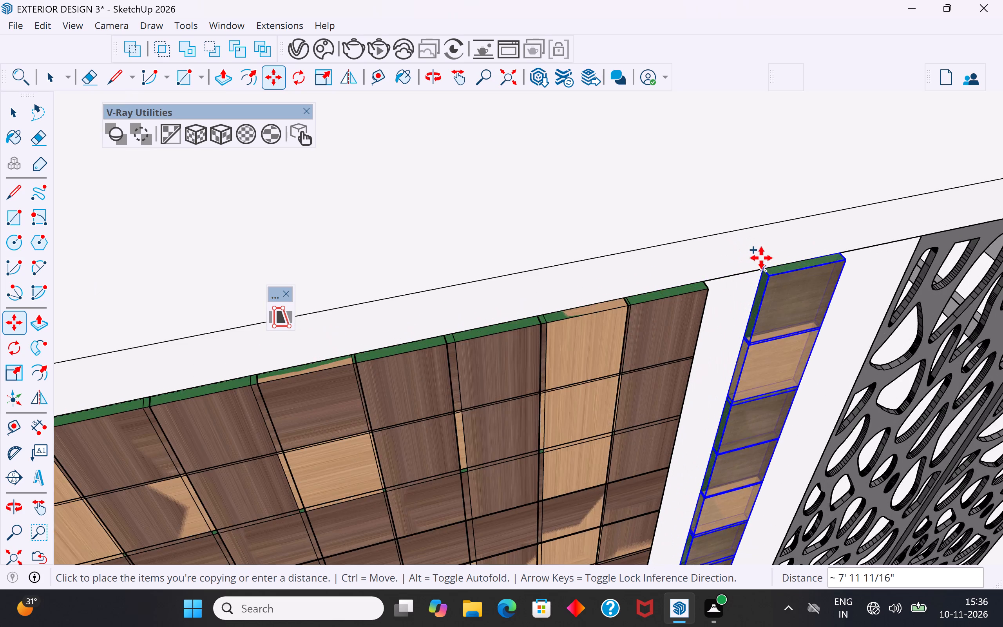
{"action": "scroll", "coordinate": [761, 258], "scroll_direction": "up", "scroll_amount": 3}
{"action": "middle_click_drag", "start_coordinate": [761, 258], "coordinate": [623, 290]}
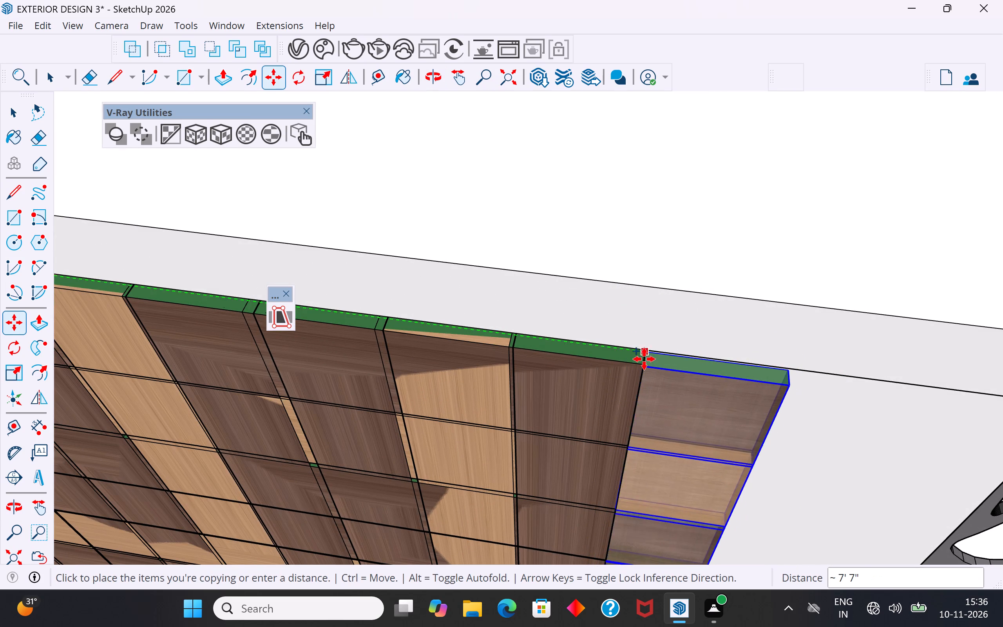
{"action": "scroll", "coordinate": [647, 355], "scroll_direction": "up", "scroll_amount": 9}
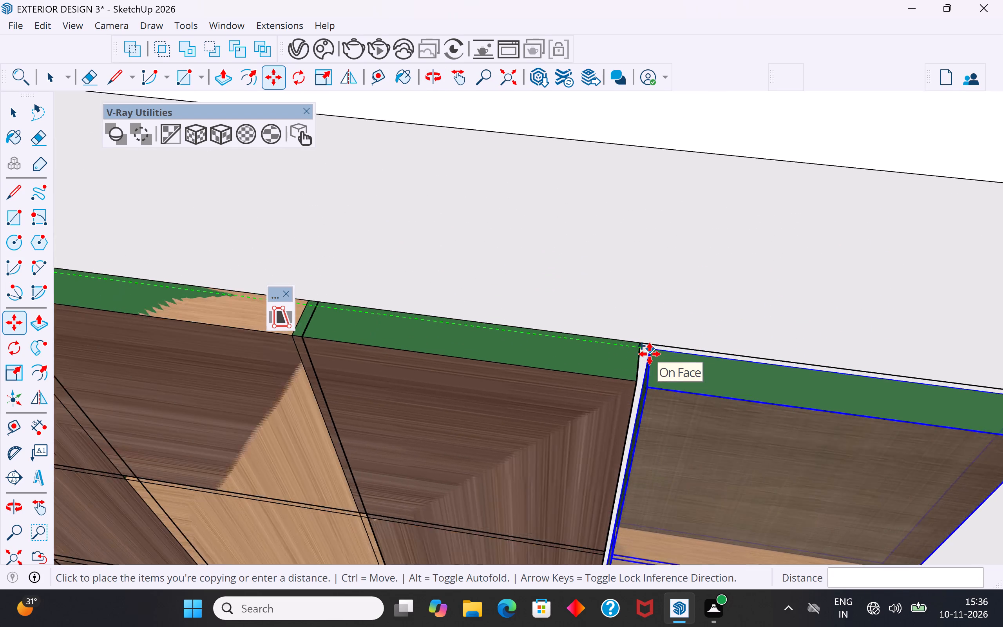
{"action": "scroll", "coordinate": [650, 354], "scroll_direction": "up", "scroll_amount": 2}
{"action": "left_click", "coordinate": [636, 346]}
{"action": "scroll", "coordinate": [636, 346], "scroll_direction": "down", "scroll_amount": 7}
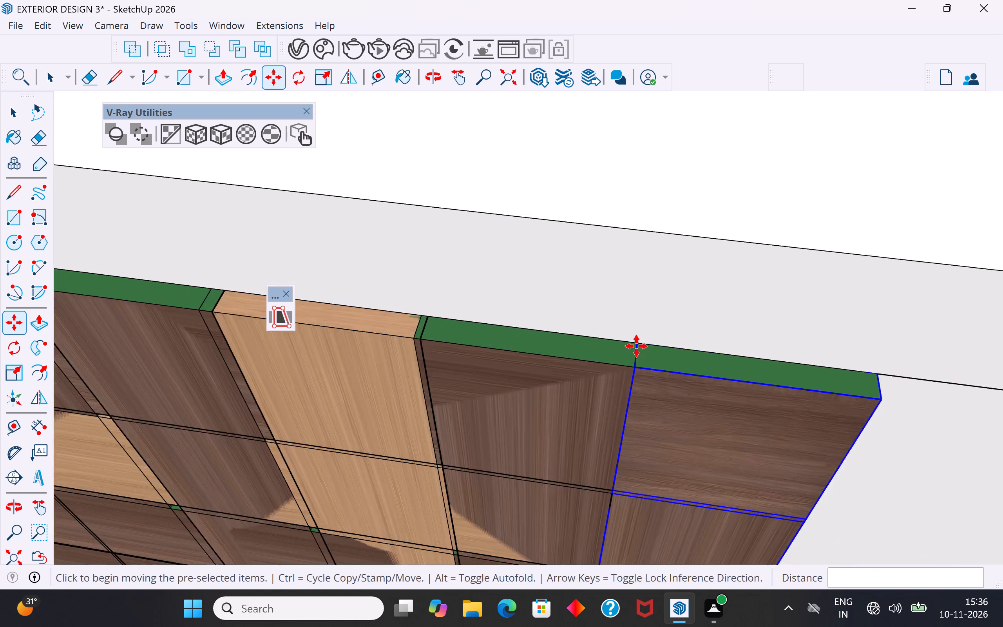
{"action": "scroll", "coordinate": [636, 346], "scroll_direction": "down", "scroll_amount": 12}
{"action": "left_click", "coordinate": [636, 346]}
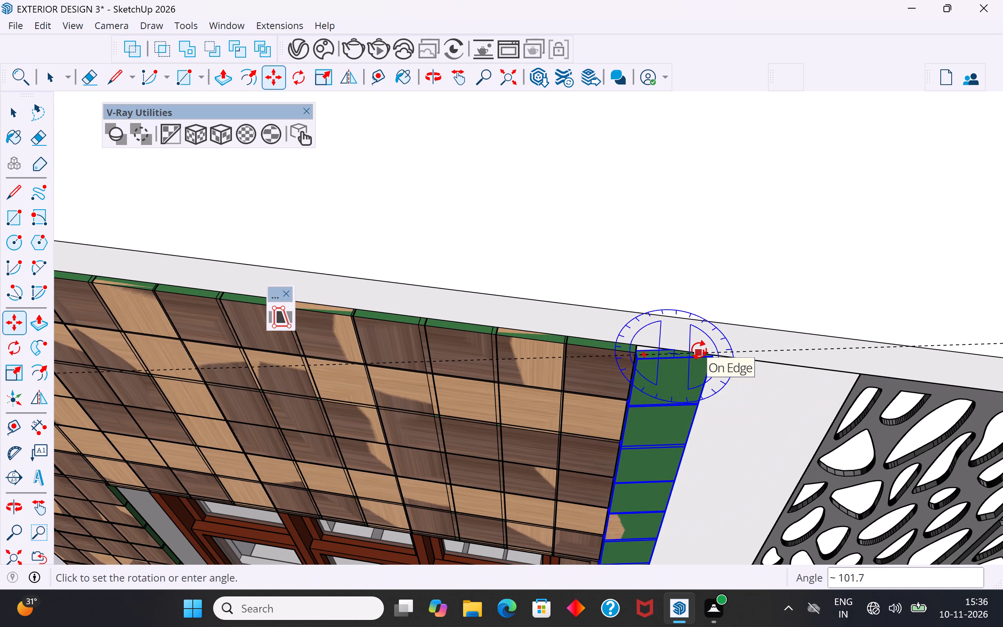
{"action": "key", "text": "Escape"}
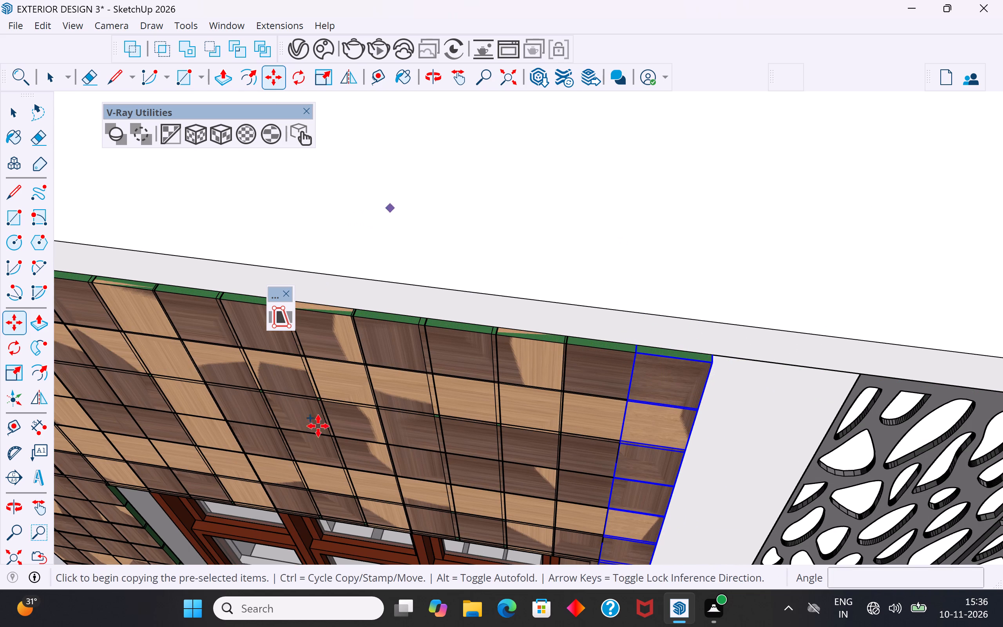
{"action": "left_click", "coordinate": [23, 115]}
{"action": "scroll", "coordinate": [602, 179], "scroll_direction": "down", "scroll_amount": 12}
{"action": "middle_click_drag", "start_coordinate": [664, 303], "coordinate": [755, 296]}
{"action": "scroll", "coordinate": [806, 173], "scroll_direction": "up", "scroll_amount": 5}
{"action": "scroll", "coordinate": [690, 219], "scroll_direction": "down", "scroll_amount": 8}
{"action": "left_click", "coordinate": [302, 402]}
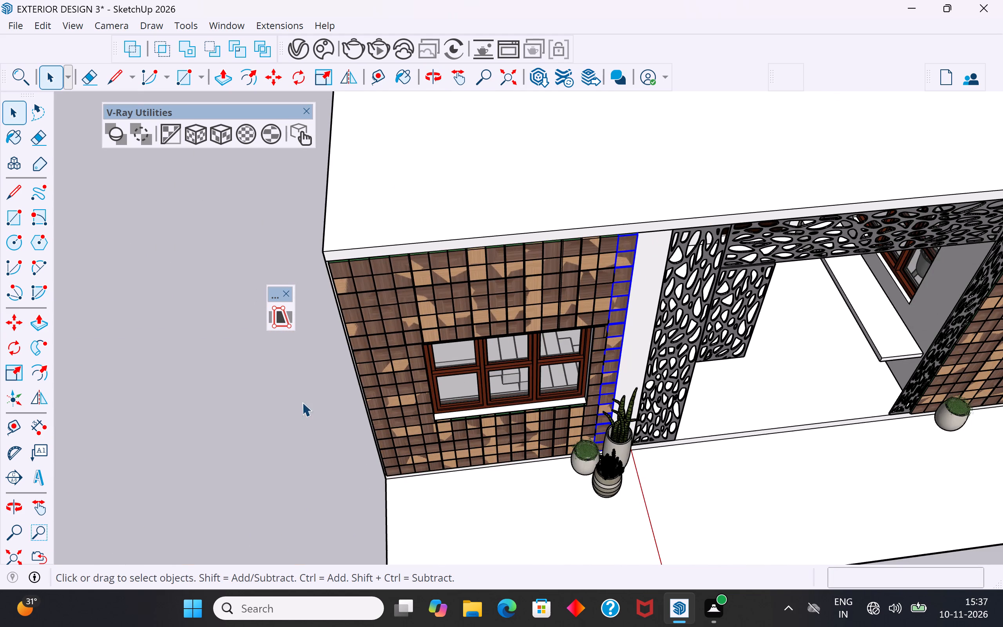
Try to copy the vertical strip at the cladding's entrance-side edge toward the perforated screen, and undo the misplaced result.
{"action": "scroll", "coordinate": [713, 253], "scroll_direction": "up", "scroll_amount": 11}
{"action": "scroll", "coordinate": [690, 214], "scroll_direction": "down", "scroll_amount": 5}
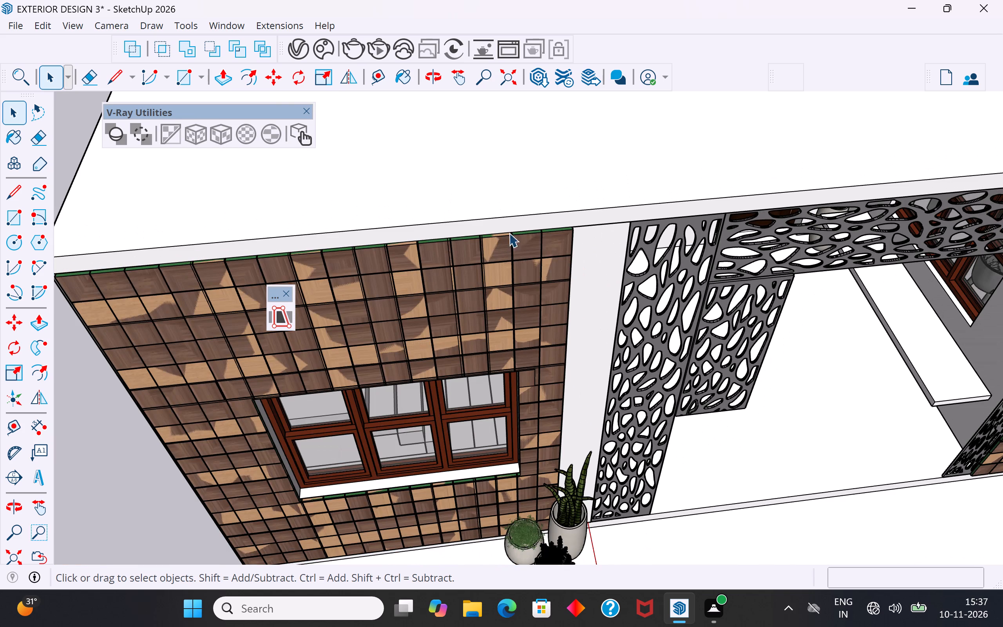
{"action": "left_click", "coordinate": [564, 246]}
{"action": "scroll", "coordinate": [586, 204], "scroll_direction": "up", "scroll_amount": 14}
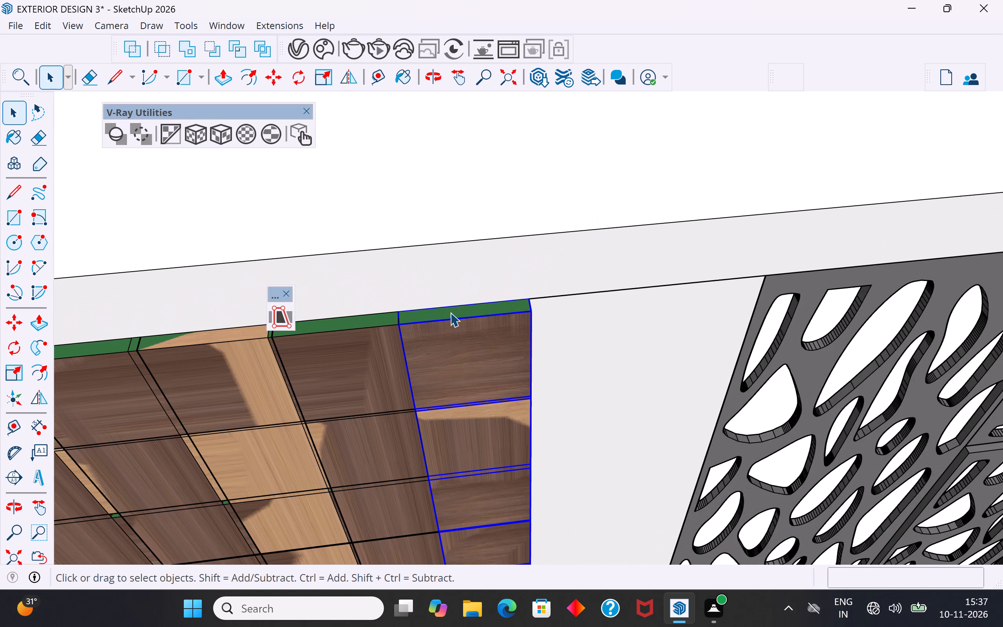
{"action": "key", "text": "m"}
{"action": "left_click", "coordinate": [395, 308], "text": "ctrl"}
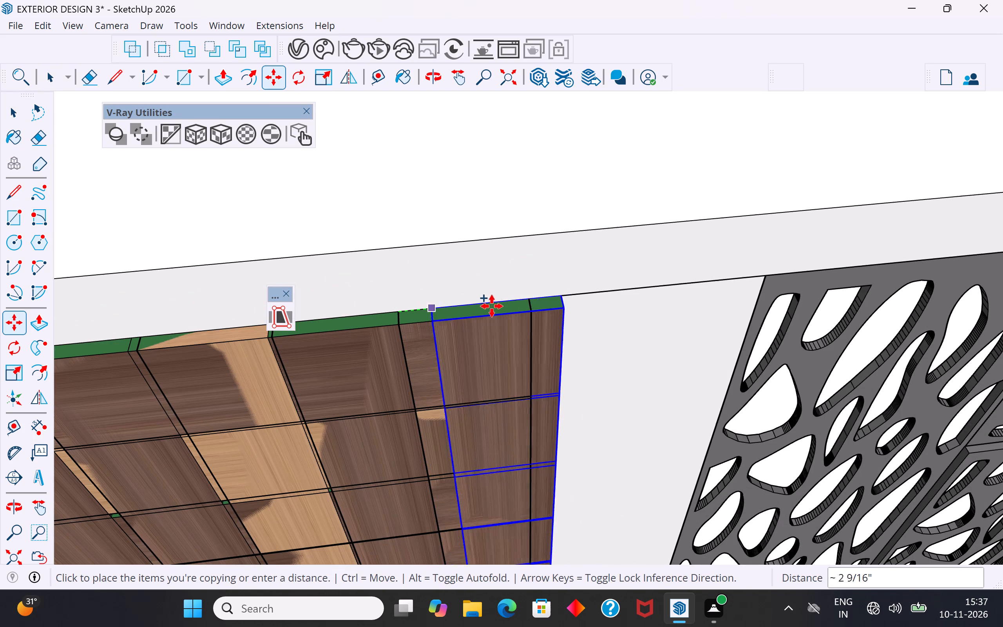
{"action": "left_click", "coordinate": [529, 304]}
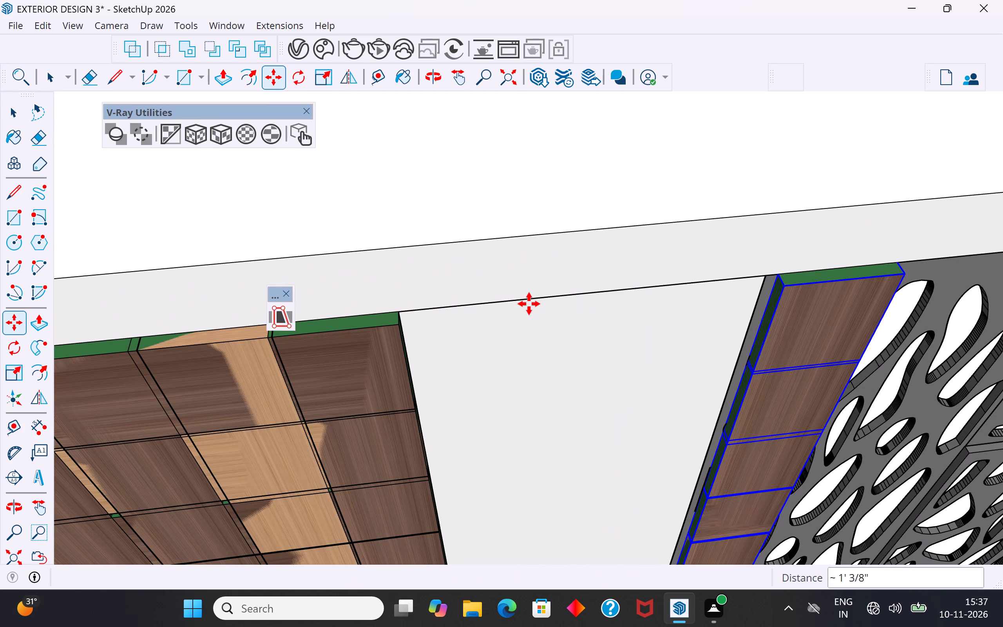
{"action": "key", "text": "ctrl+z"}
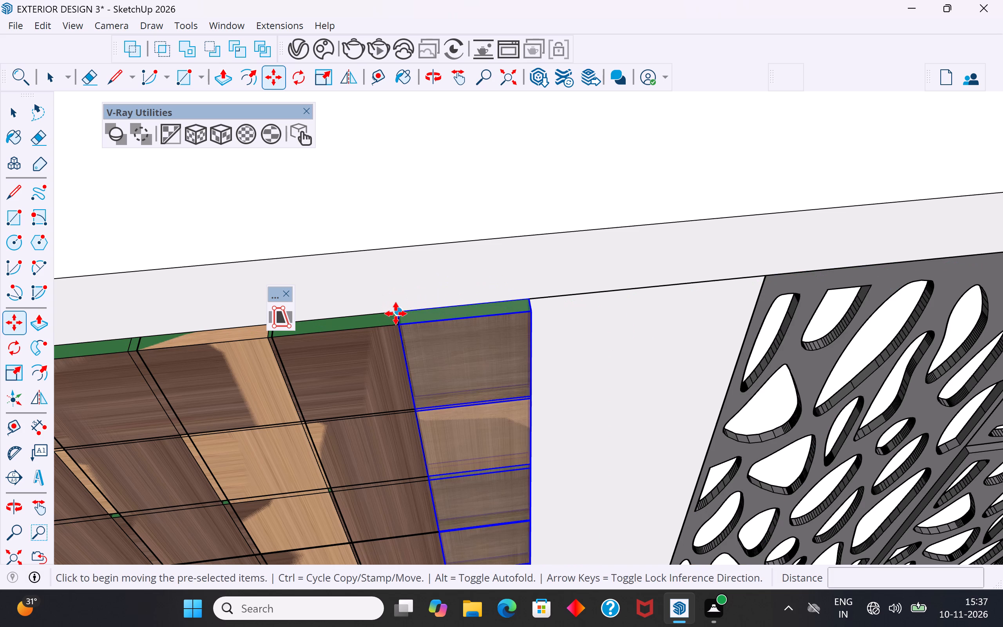
Make two side-by-side copies of the entrance-side strip, each offset about 6 3/16", filling the gap up to the perforated screen.
{"action": "left_click", "coordinate": [396, 313]}
{"action": "key", "text": "m"}
{"action": "left_click", "coordinate": [396, 313], "text": "ctrl"}
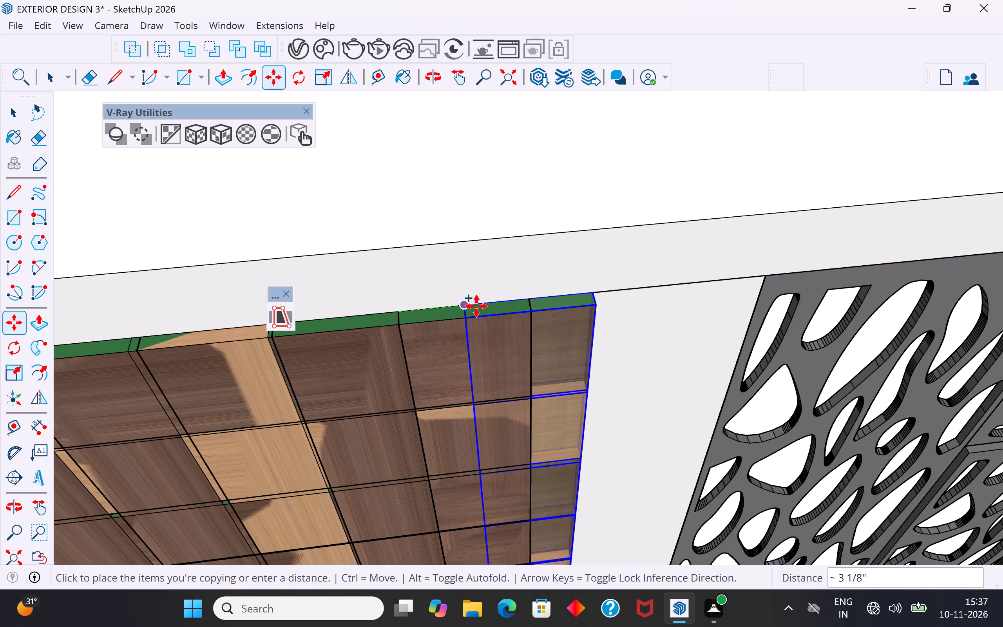
{"action": "left_click", "coordinate": [532, 296]}
{"action": "key", "text": "m"}
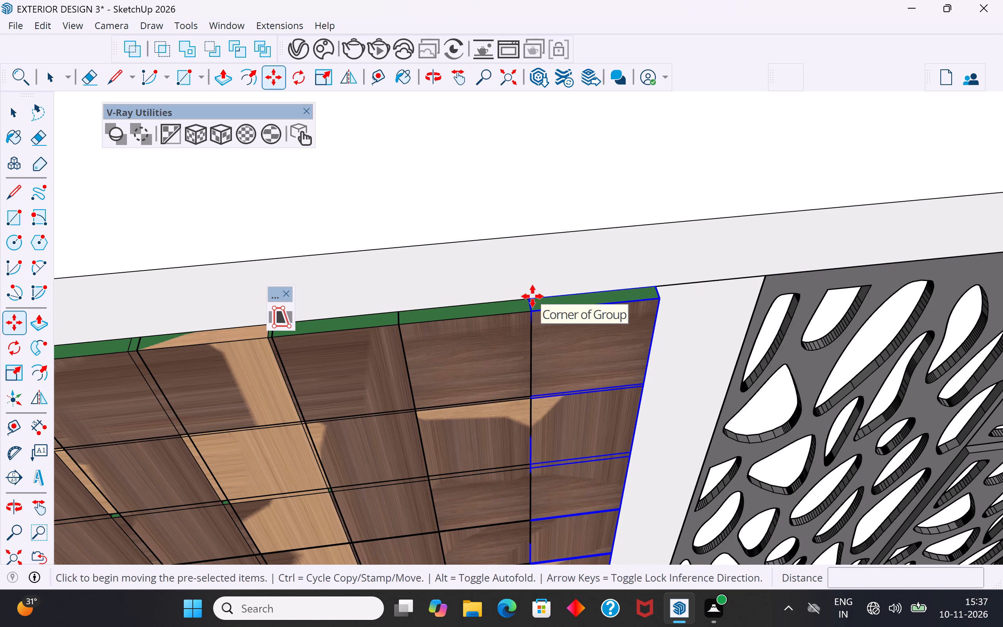
{"action": "left_click", "coordinate": [532, 296], "text": "ctrl"}
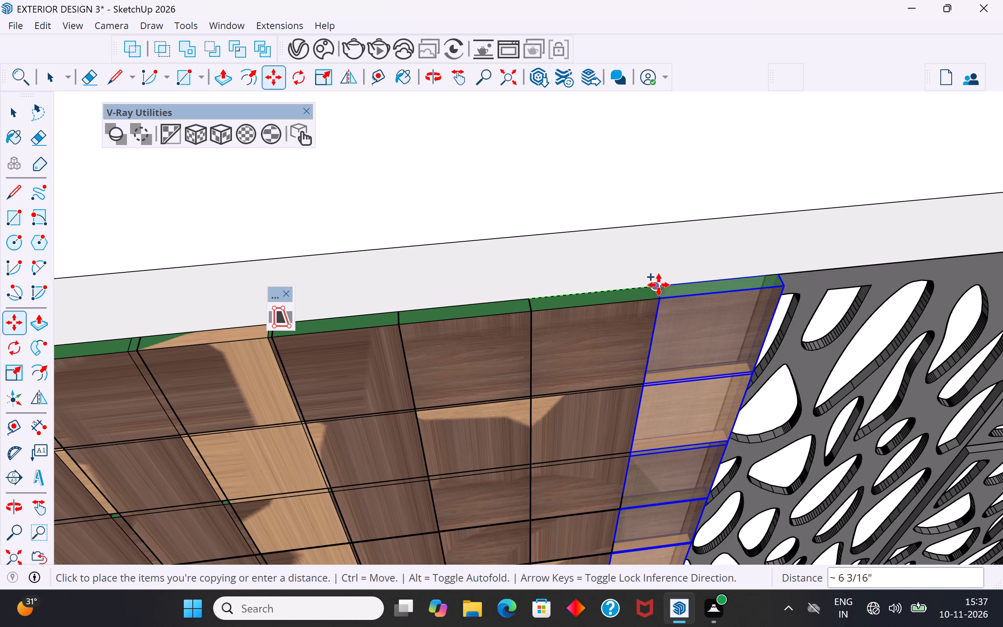
{"action": "left_click", "coordinate": [659, 285]}
{"action": "left_click", "coordinate": [20, 112]}
Scale the last copied strip's width along the green axis to about 0.89, pulling its outer edge back from the perforated screen.
{"action": "scroll", "coordinate": [660, 305], "scroll_direction": "down", "scroll_amount": 12}
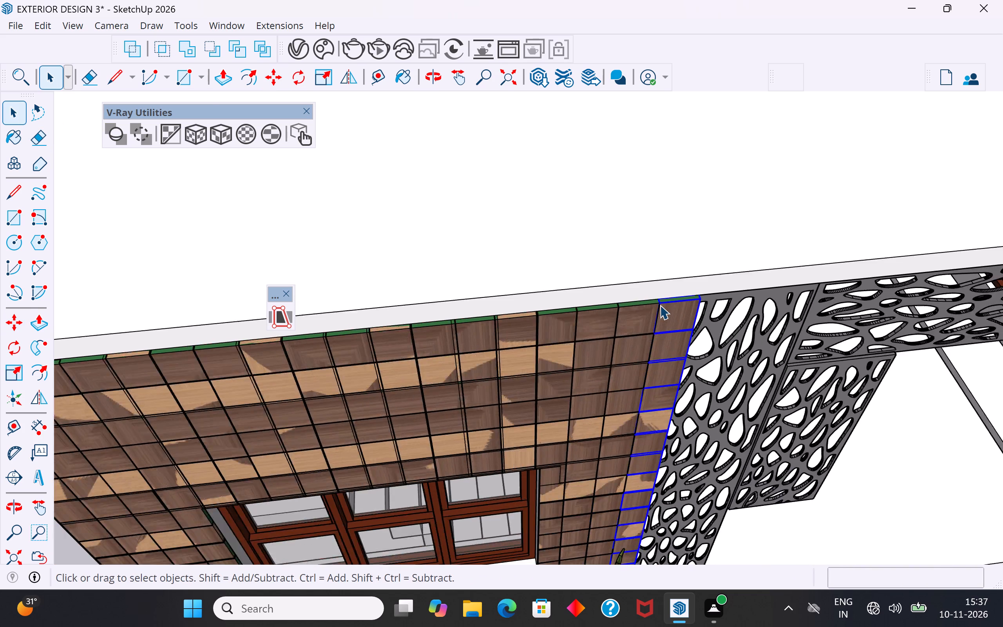
{"action": "scroll", "coordinate": [660, 305], "scroll_direction": "down", "scroll_amount": 14}
{"action": "middle_click_drag", "start_coordinate": [667, 433], "coordinate": [566, 256]}
{"action": "scroll", "coordinate": [556, 168], "scroll_direction": "up", "scroll_amount": 6}
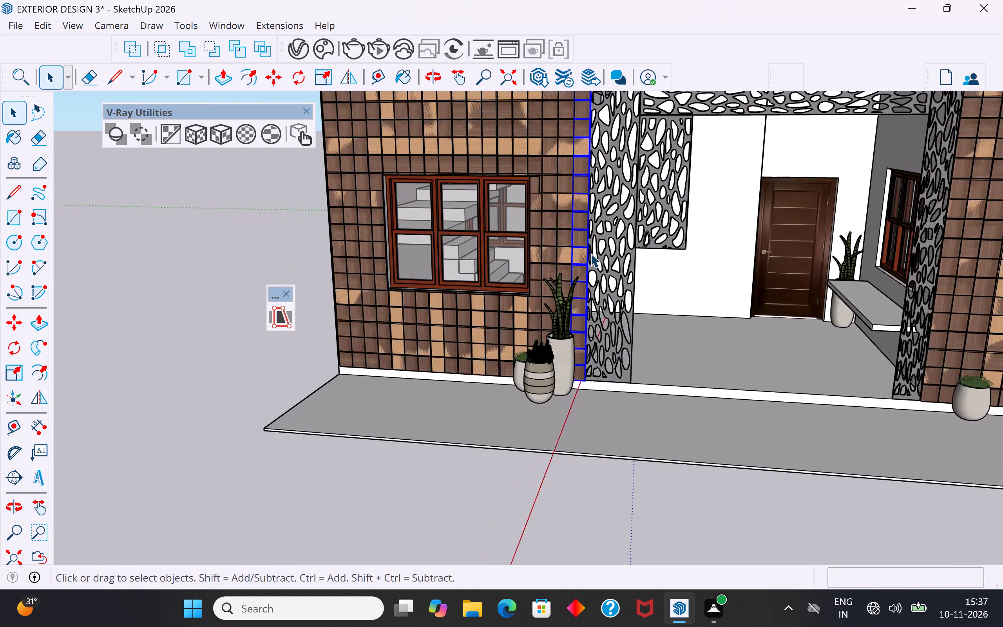
{"action": "scroll", "coordinate": [590, 253], "scroll_direction": "up", "scroll_amount": 6}
{"action": "key", "text": "s"}
{"action": "scroll", "coordinate": [613, 254], "scroll_direction": "up", "scroll_amount": 16}
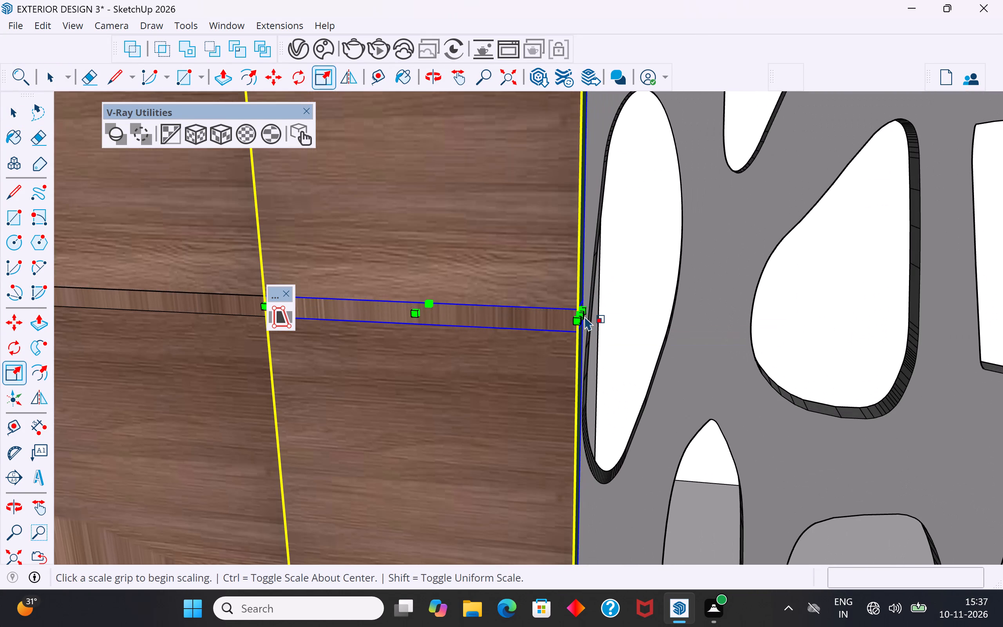
{"action": "left_click", "coordinate": [580, 315]}
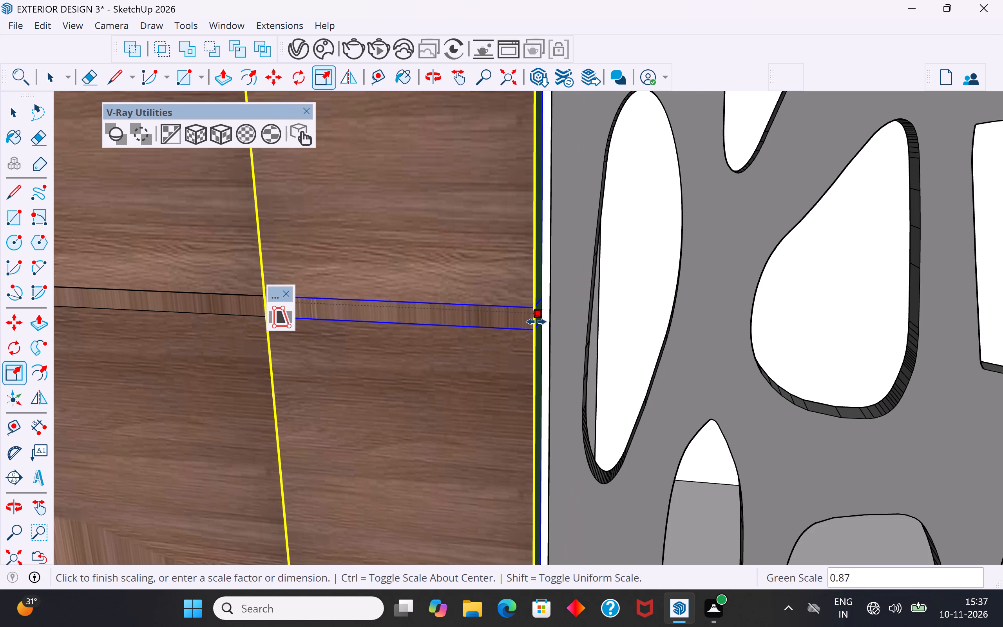
{"action": "scroll", "coordinate": [536, 322], "scroll_direction": "up", "scroll_amount": 14}
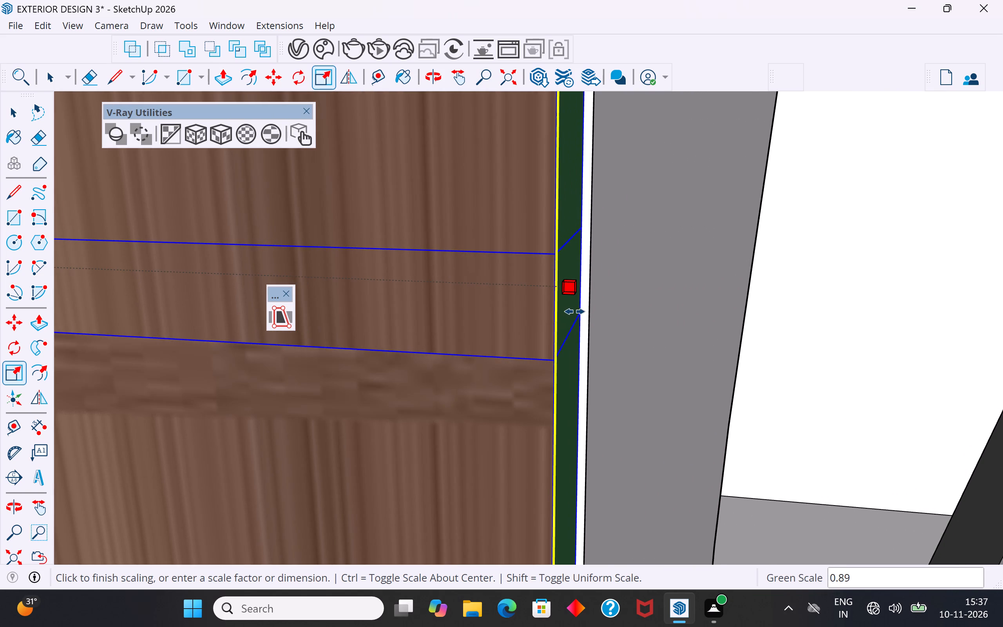
{"action": "left_click", "coordinate": [561, 313]}
Widen the same strip by a green scale of about 1.02 to meet the perforated screen, and deselect it.
{"action": "middle_click_drag", "start_coordinate": [617, 332], "coordinate": [508, 321]}
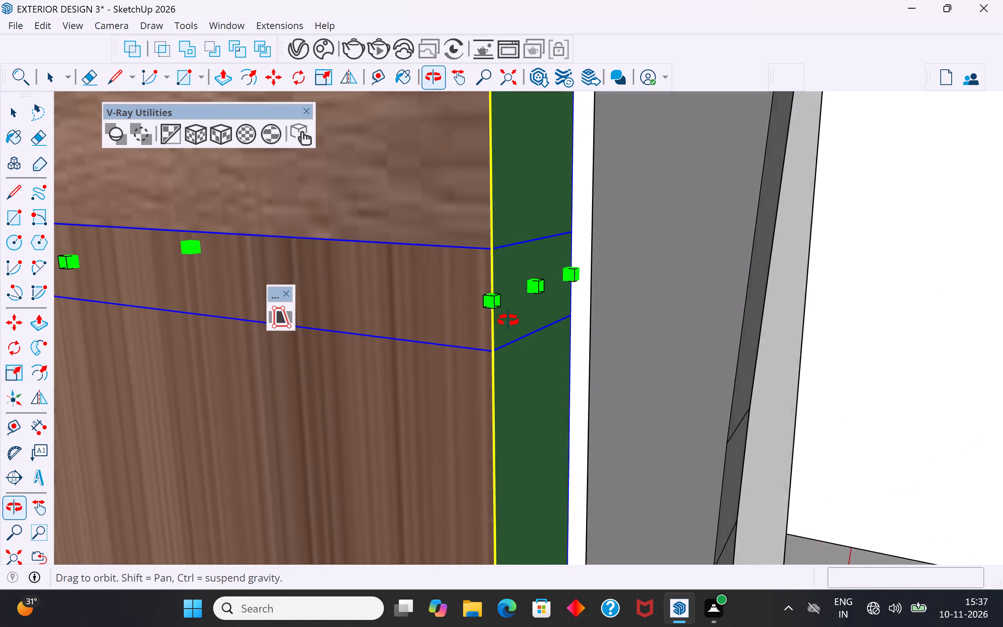
{"action": "middle_click_drag", "start_coordinate": [508, 321], "coordinate": [491, 329]}
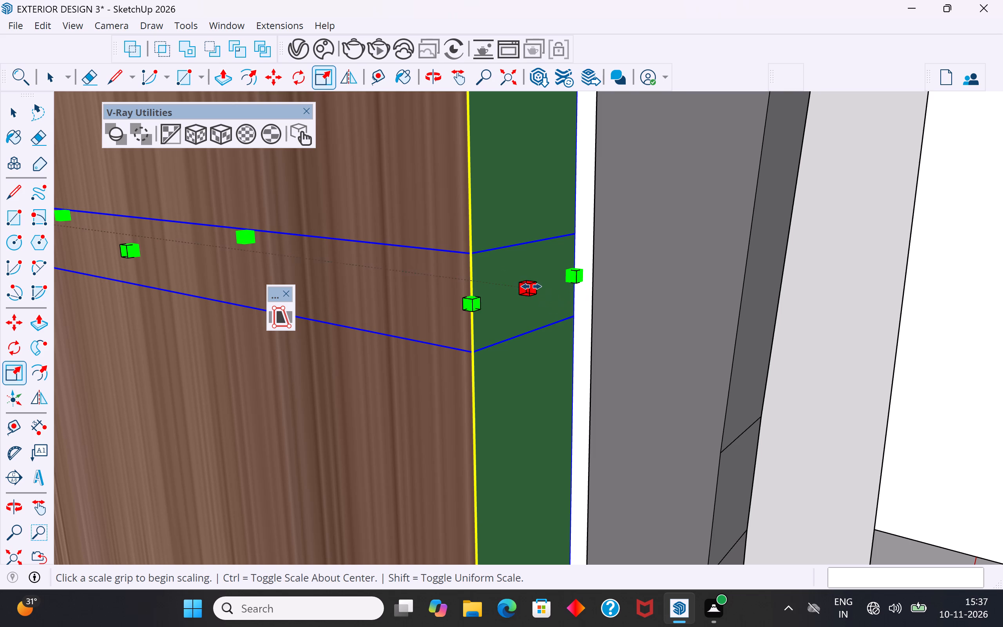
{"action": "left_click", "coordinate": [526, 289]}
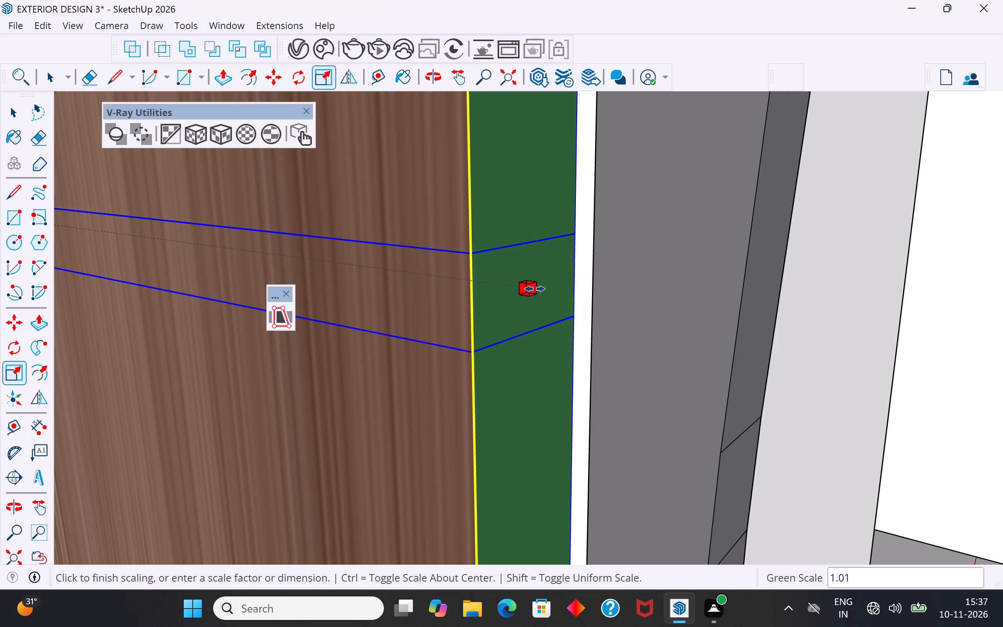
{"action": "left_click", "coordinate": [546, 291]}
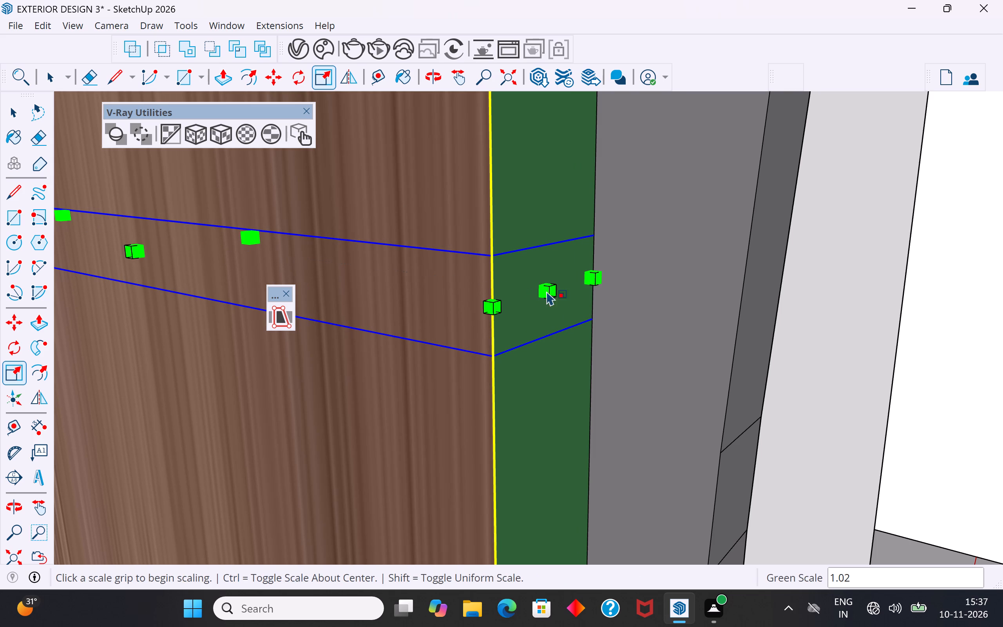
{"action": "scroll", "coordinate": [582, 326], "scroll_direction": "down", "scroll_amount": 11}
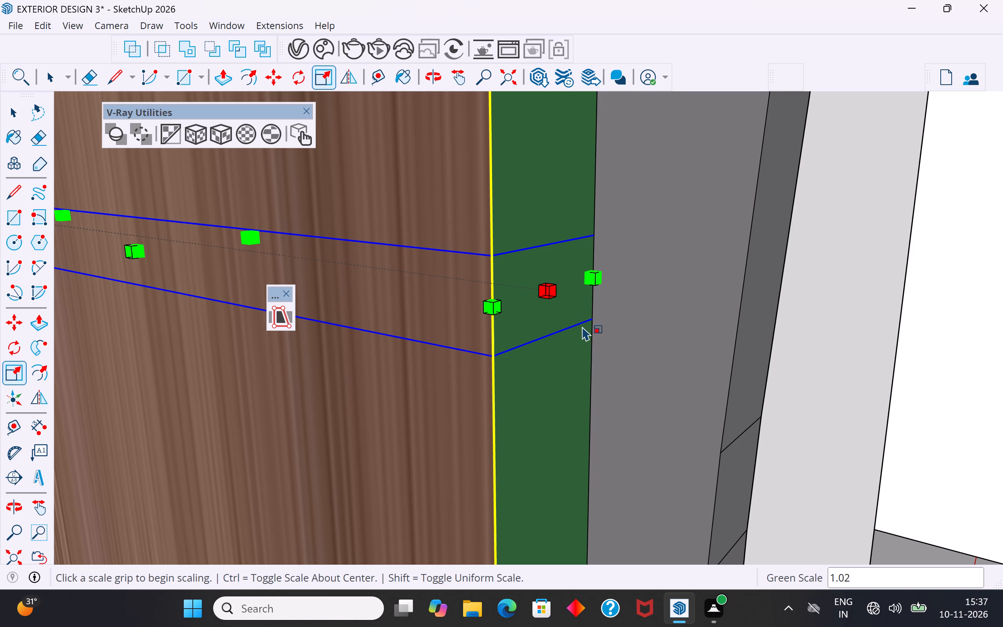
{"action": "scroll", "coordinate": [582, 326], "scroll_direction": "down", "scroll_amount": 9}
{"action": "scroll", "coordinate": [588, 335], "scroll_direction": "down", "scroll_amount": 20}
{"action": "scroll", "coordinate": [588, 335], "scroll_direction": "down", "scroll_amount": 4}
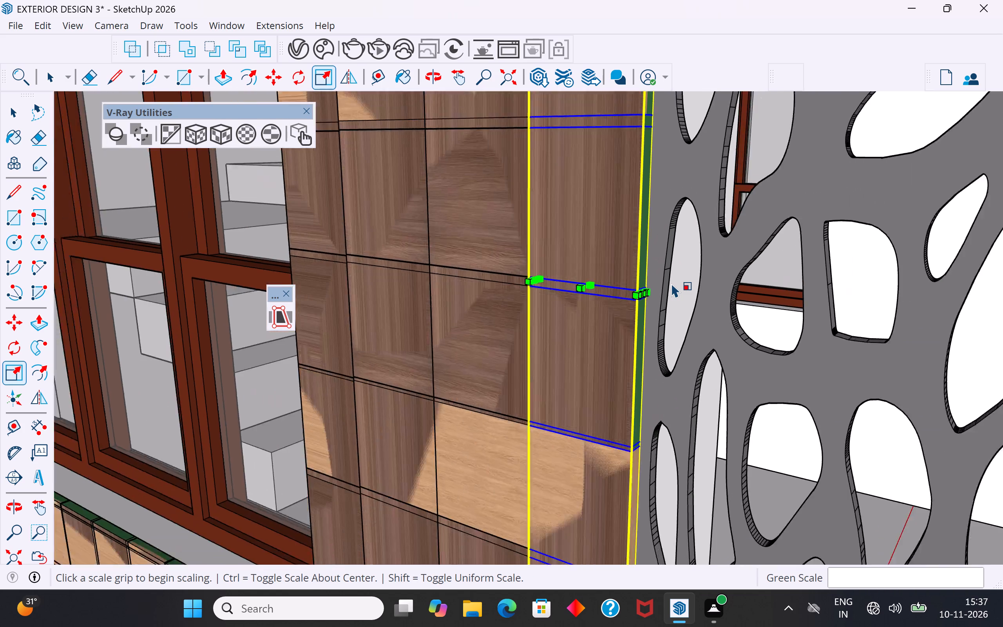
{"action": "scroll", "coordinate": [671, 283], "scroll_direction": "down", "scroll_amount": 20}
{"action": "middle_click_drag", "start_coordinate": [671, 283], "coordinate": [836, 297]}
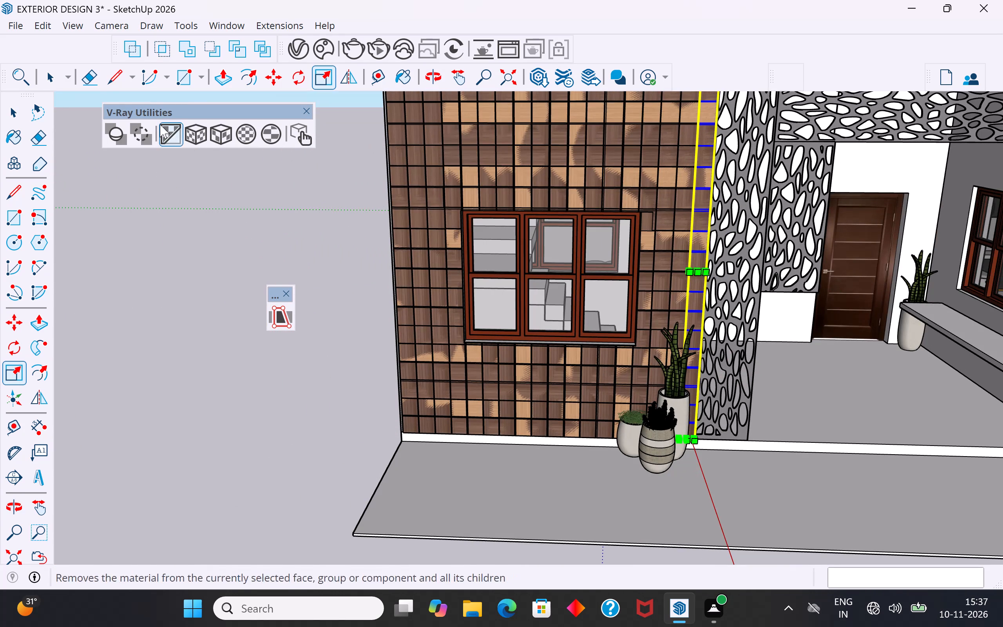
{"action": "left_click", "coordinate": [20, 115]}
{"action": "left_click", "coordinate": [198, 283]}
Move the spare cladding panels and wall pieces in front of the house about 81' 6" along the green axis, and deselect them.
{"action": "scroll", "coordinate": [457, 271], "scroll_direction": "down", "scroll_amount": 10}
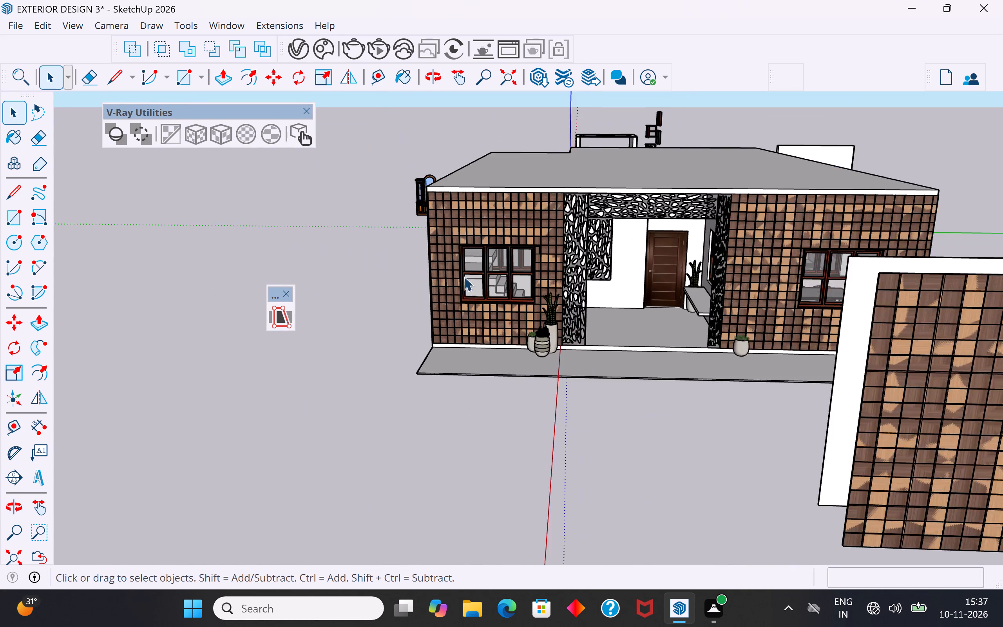
{"action": "middle_click_drag", "start_coordinate": [609, 306], "coordinate": [646, 339]}
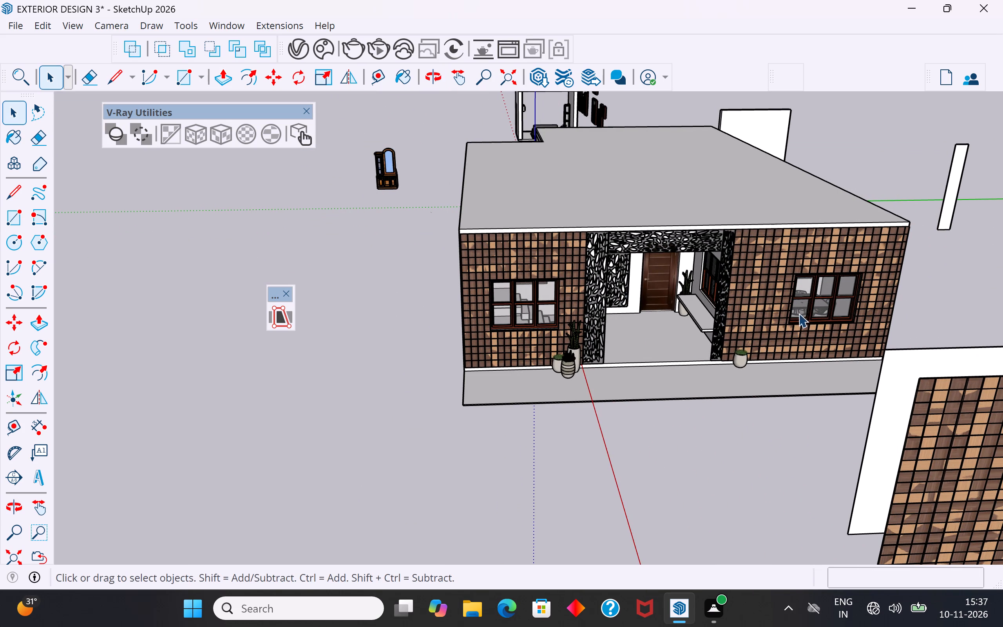
{"action": "middle_click_drag", "start_coordinate": [483, 288], "coordinate": [364, 212]}
{"action": "middle_click_drag", "start_coordinate": [423, 233], "coordinate": [641, 296]}
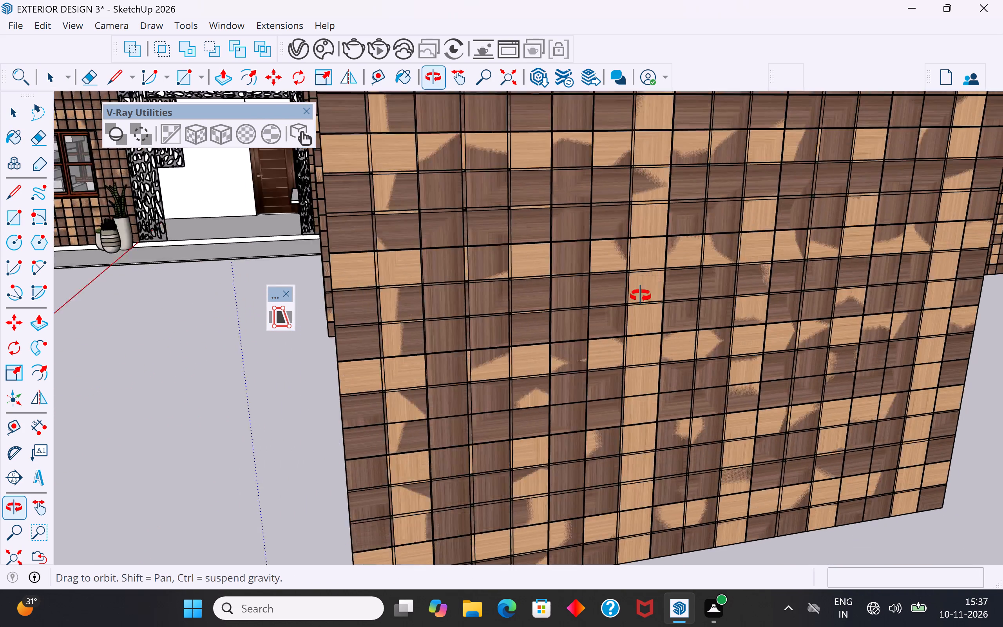
{"action": "middle_click_drag", "start_coordinate": [641, 296], "coordinate": [648, 300]}
{"action": "scroll", "coordinate": [631, 300], "scroll_direction": "down", "scroll_amount": 19}
{"action": "middle_click_drag", "start_coordinate": [646, 291], "coordinate": [543, 373]}
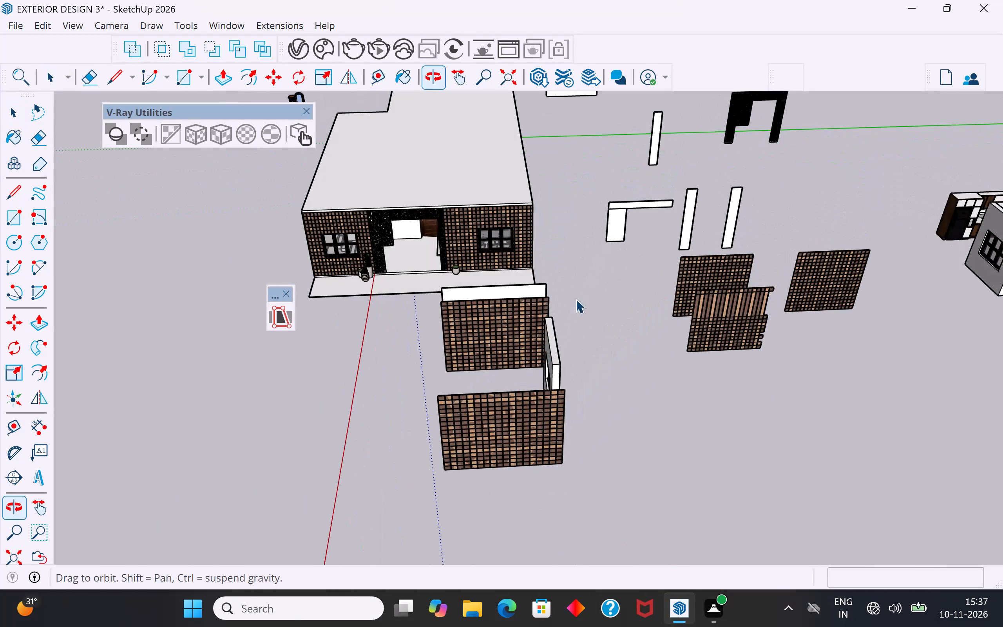
{"action": "scroll", "coordinate": [588, 328], "scroll_direction": "down", "scroll_amount": 1}
{"action": "middle_click_drag", "start_coordinate": [587, 337], "coordinate": [601, 405]}
{"action": "scroll", "coordinate": [590, 140], "scroll_direction": "down", "scroll_amount": 4}
{"action": "middle_click_drag", "start_coordinate": [574, 262], "coordinate": [565, 313]}
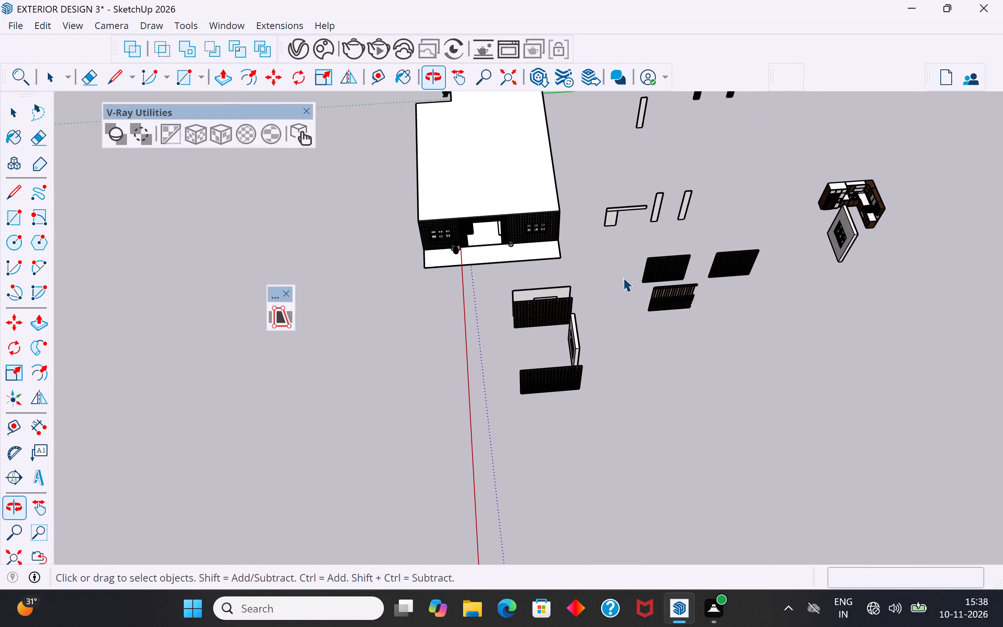
{"action": "left_click", "coordinate": [623, 277]}
{"action": "left_click_drag", "start_coordinate": [609, 273], "coordinate": [445, 434]}
{"action": "key", "text": "m"}
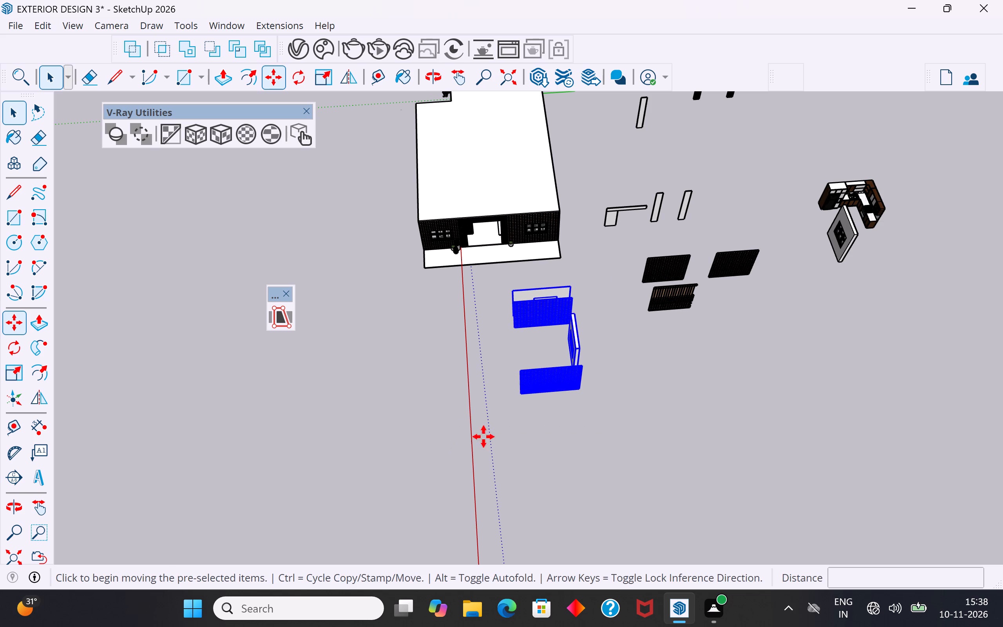
{"action": "left_click", "coordinate": [520, 396]}
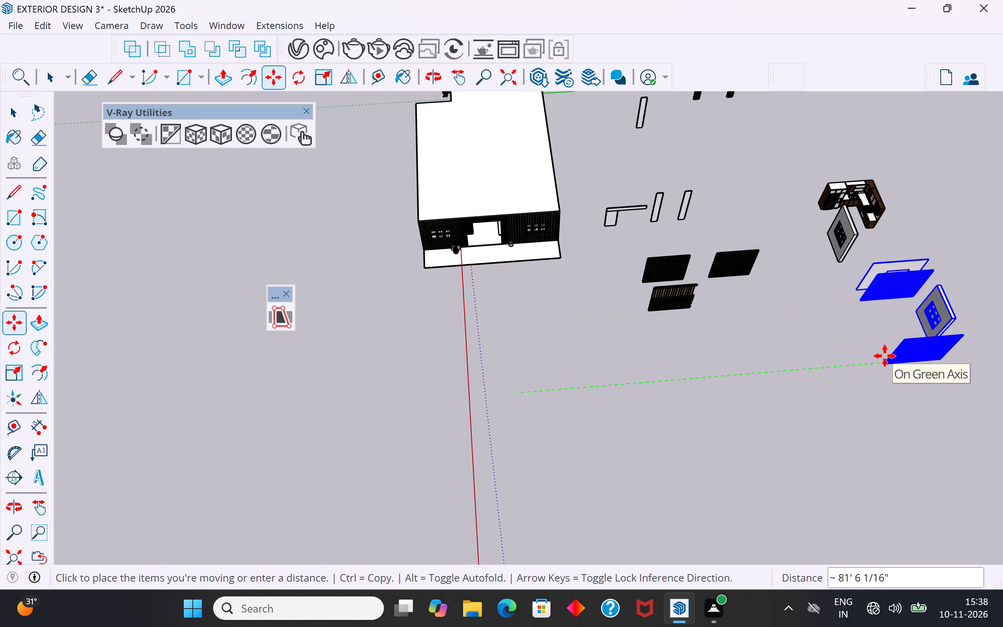
{"action": "left_click", "coordinate": [885, 356]}
{"action": "left_click", "coordinate": [18, 110]}
{"action": "left_click", "coordinate": [392, 366]}
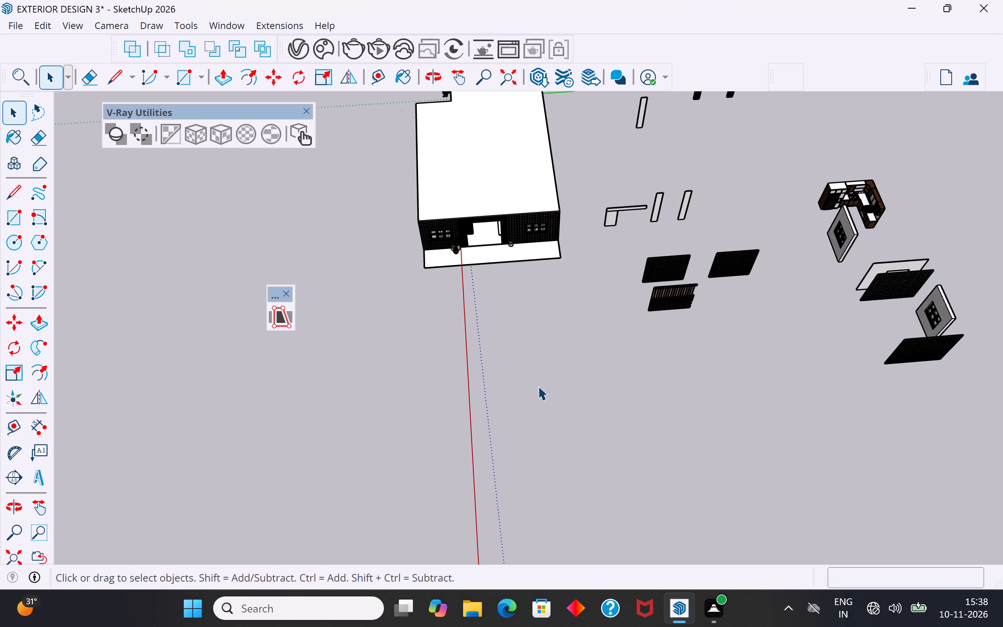
Move the L-shaped piece, two white strips and three cladding panels beside the house about 133' 8 11/16" along the green axis, and deselect them.
{"action": "scroll", "coordinate": [538, 387], "scroll_direction": "down", "scroll_amount": 5}
{"action": "middle_click_drag", "start_coordinate": [510, 312], "coordinate": [519, 163]}
{"action": "scroll", "coordinate": [557, 345], "scroll_direction": "down", "scroll_amount": 4}
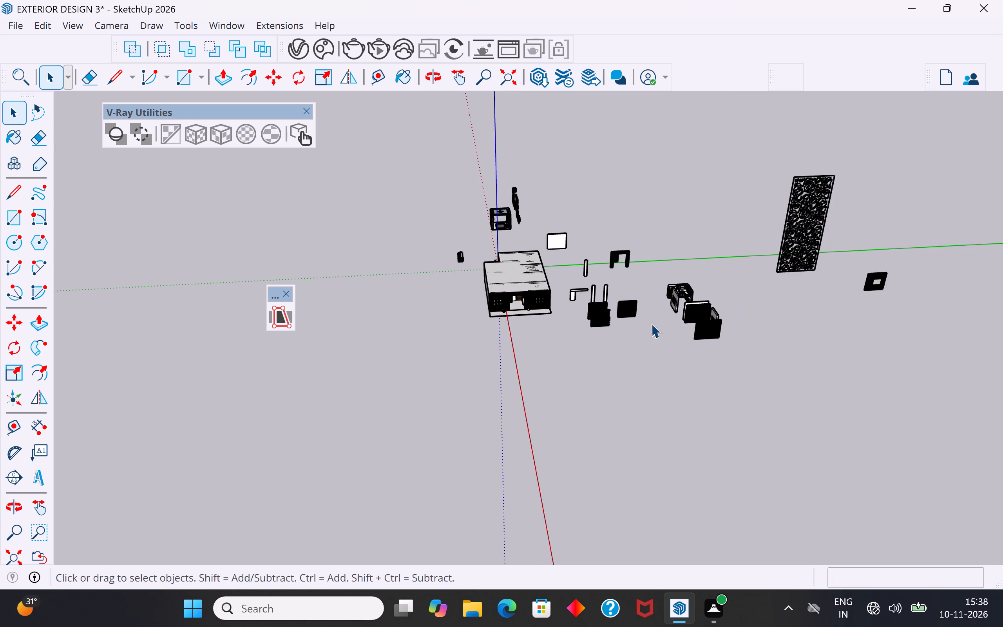
{"action": "middle_click_drag", "start_coordinate": [652, 325], "coordinate": [581, 375]}
{"action": "scroll", "coordinate": [626, 319], "scroll_direction": "up", "scroll_amount": 2}
{"action": "middle_click_drag", "start_coordinate": [643, 328], "coordinate": [681, 373]}
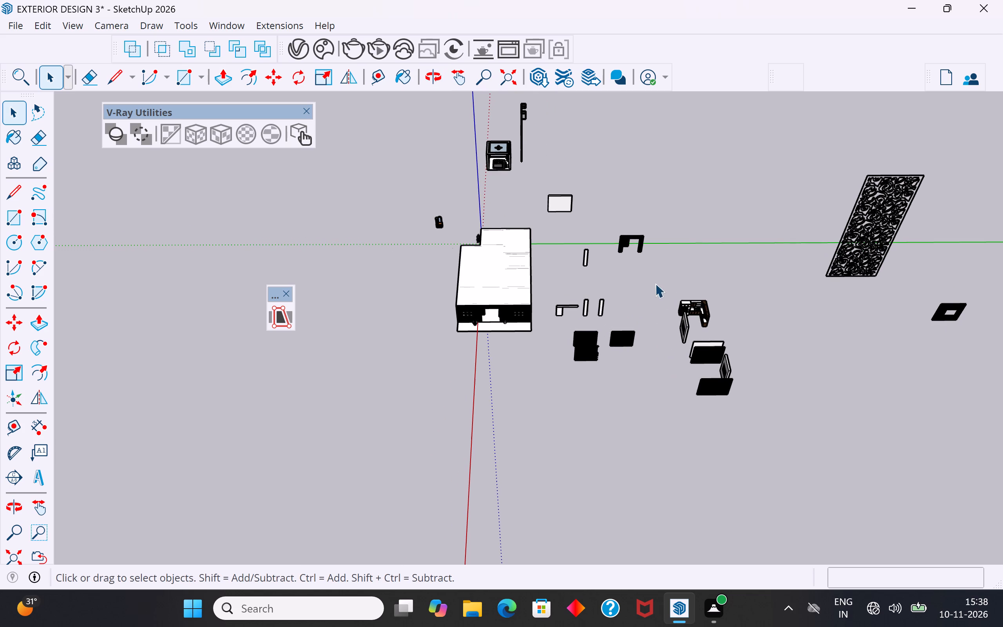
{"action": "left_click_drag", "start_coordinate": [647, 275], "coordinate": [541, 390]}
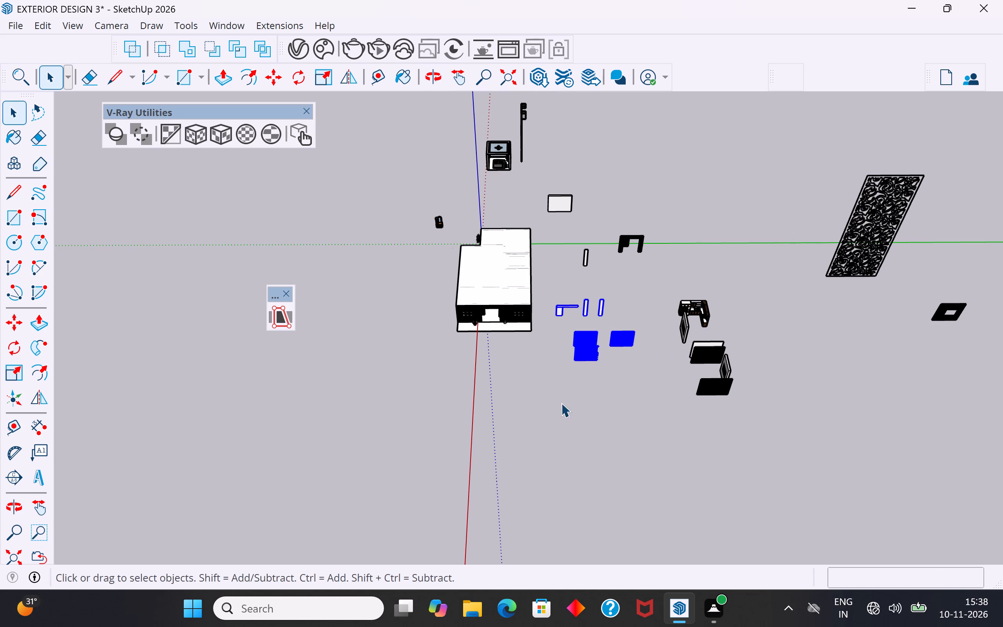
{"action": "key", "text": "m"}
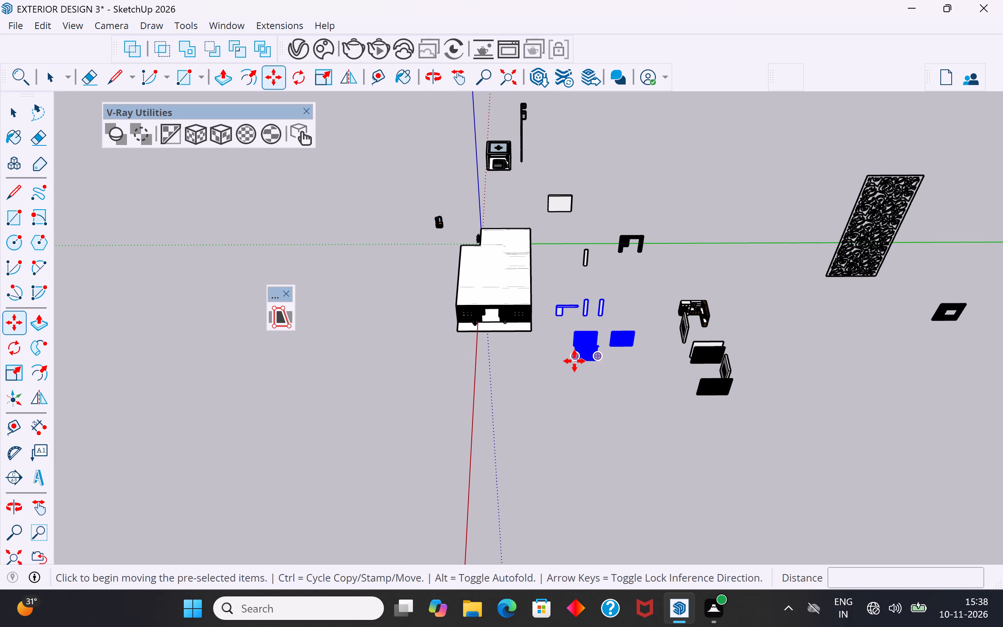
{"action": "left_click", "coordinate": [574, 364]}
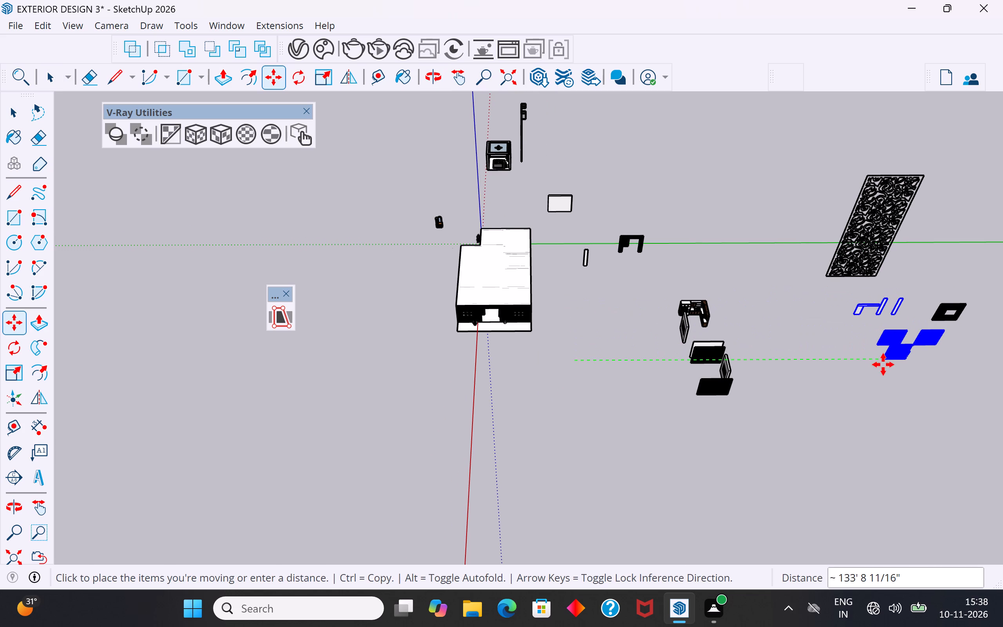
{"action": "left_click", "coordinate": [883, 364]}
{"action": "left_click", "coordinate": [12, 112]}
{"action": "left_click", "coordinate": [353, 240]}
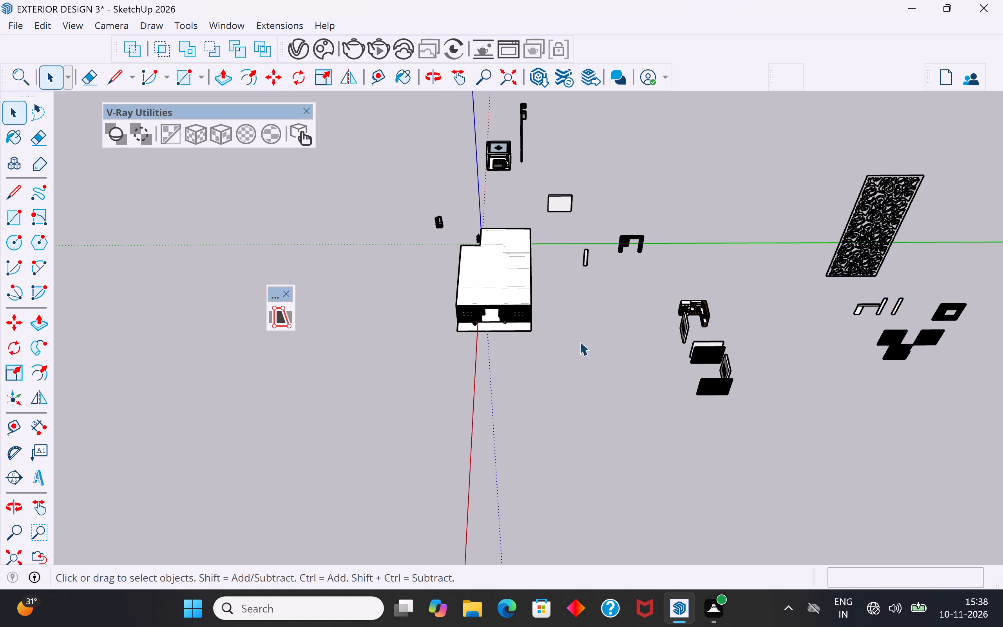
Move the white panel, narrow strip and perforated frame beside the house about 133' 2 5/16" along the green axis, and deselect them.
{"action": "middle_click_drag", "start_coordinate": [579, 341], "coordinate": [576, 259]}
{"action": "scroll", "coordinate": [639, 284], "scroll_direction": "up", "scroll_amount": 5}
{"action": "middle_click_drag", "start_coordinate": [644, 265], "coordinate": [664, 240]}
{"action": "left_click_drag", "start_coordinate": [658, 217], "coordinate": [534, 286]}
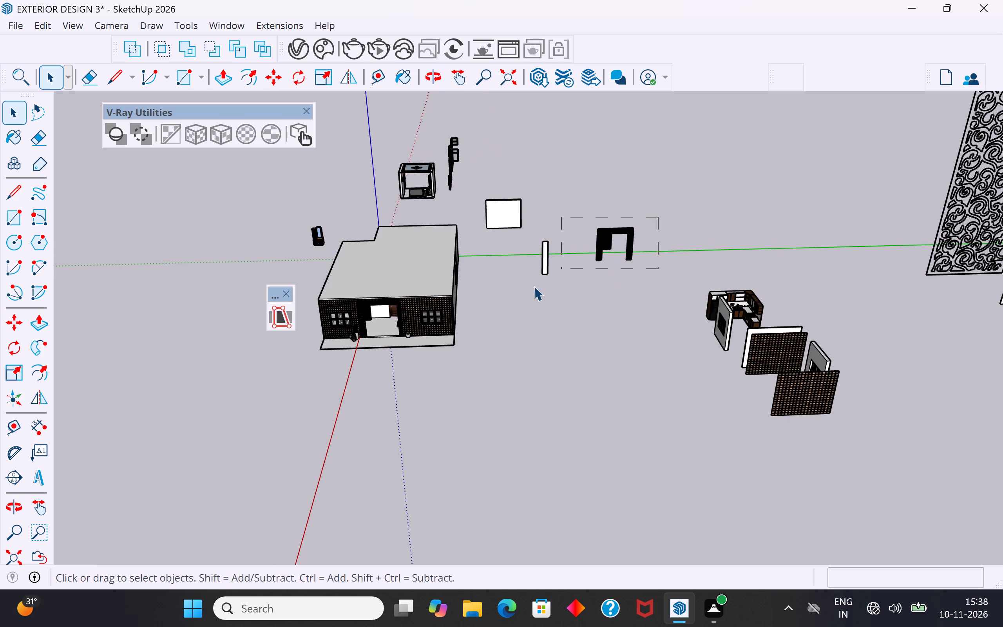
{"action": "left_click_drag", "start_coordinate": [534, 286], "coordinate": [502, 296]}
{"action": "key", "text": "m"}
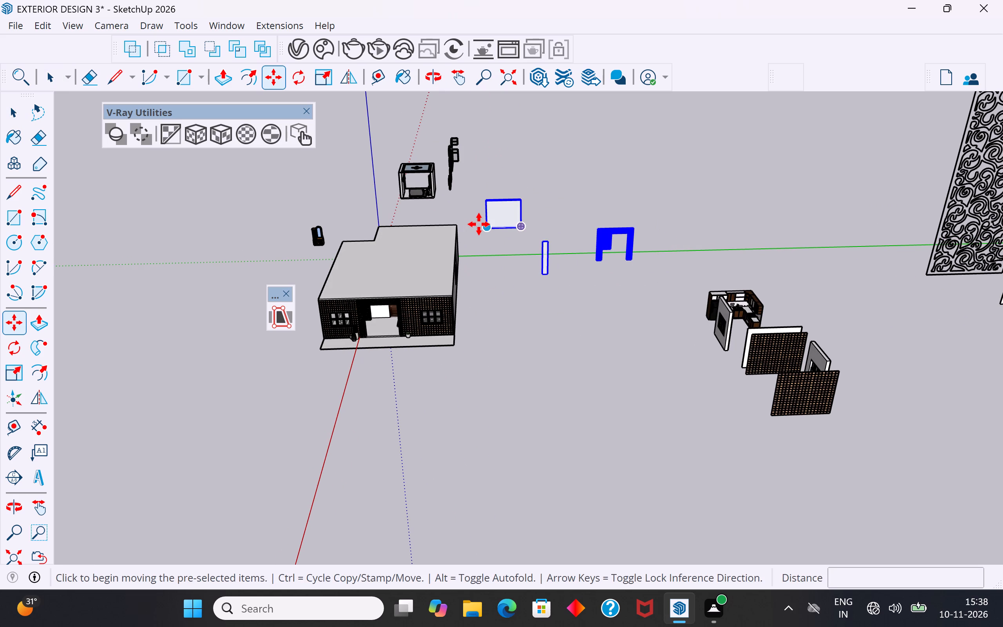
{"action": "left_click", "coordinate": [479, 224]}
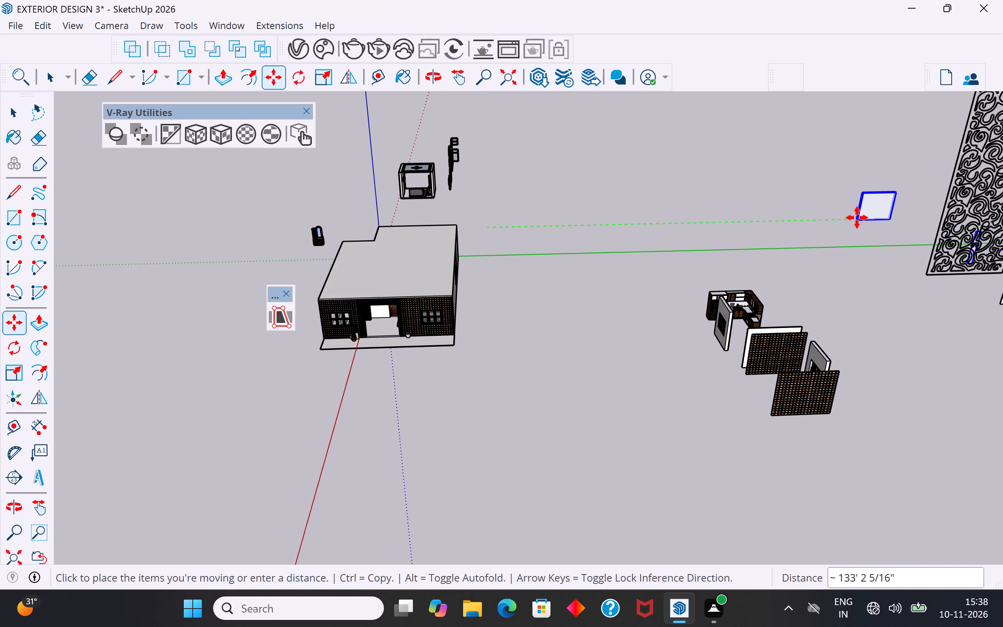
{"action": "left_click", "coordinate": [857, 217]}
{"action": "left_click", "coordinate": [18, 116]}
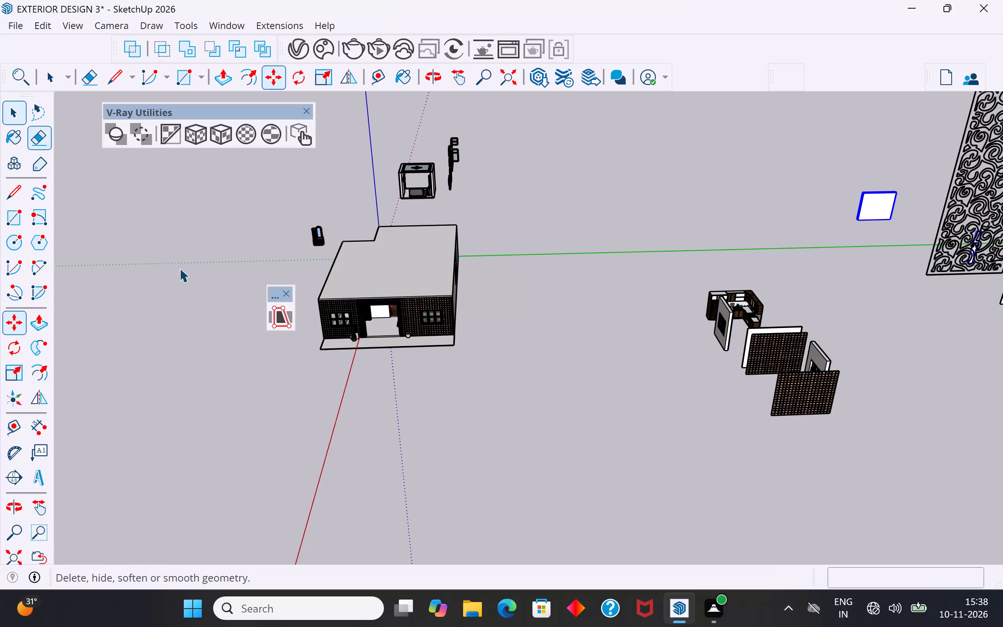
{"action": "left_click", "coordinate": [179, 268]}
Move the box-shaped room and the small pieces behind the house about 211' 6 3/4" toward the patterned screen, and deselect them.
{"action": "middle_click_drag", "start_coordinate": [398, 381], "coordinate": [429, 301]}
{"action": "middle_click_drag", "start_coordinate": [330, 361], "coordinate": [338, 473]}
{"action": "scroll", "coordinate": [496, 393], "scroll_direction": "down", "scroll_amount": 6}
{"action": "scroll", "coordinate": [483, 295], "scroll_direction": "up", "scroll_amount": 2}
{"action": "middle_click_drag", "start_coordinate": [540, 370], "coordinate": [495, 404]}
{"action": "left_click_drag", "start_coordinate": [505, 127], "coordinate": [397, 217]}
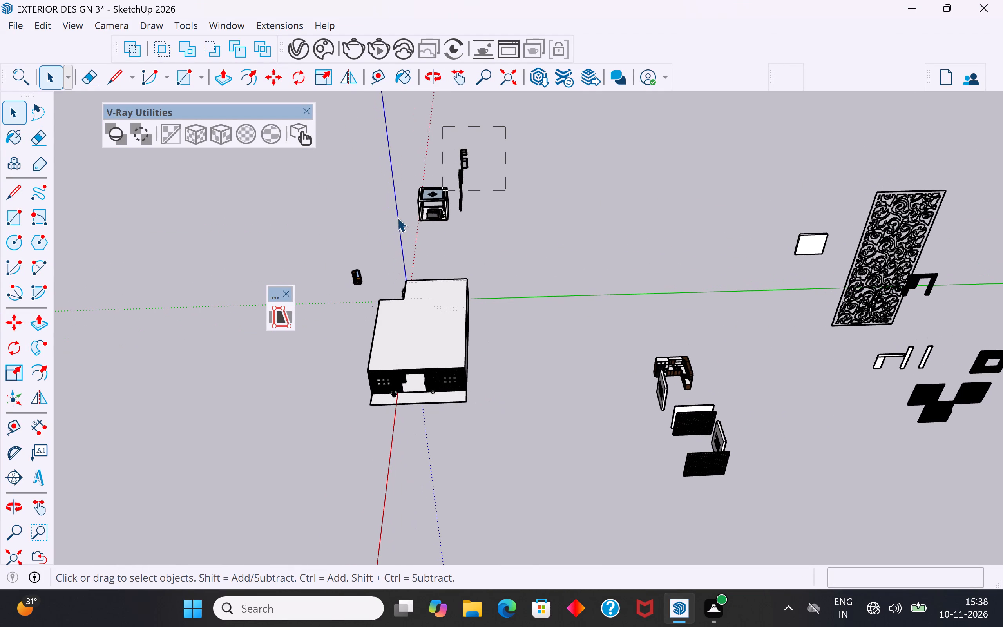
{"action": "left_click_drag", "start_coordinate": [397, 217], "coordinate": [366, 250]}
{"action": "key", "text": "m"}
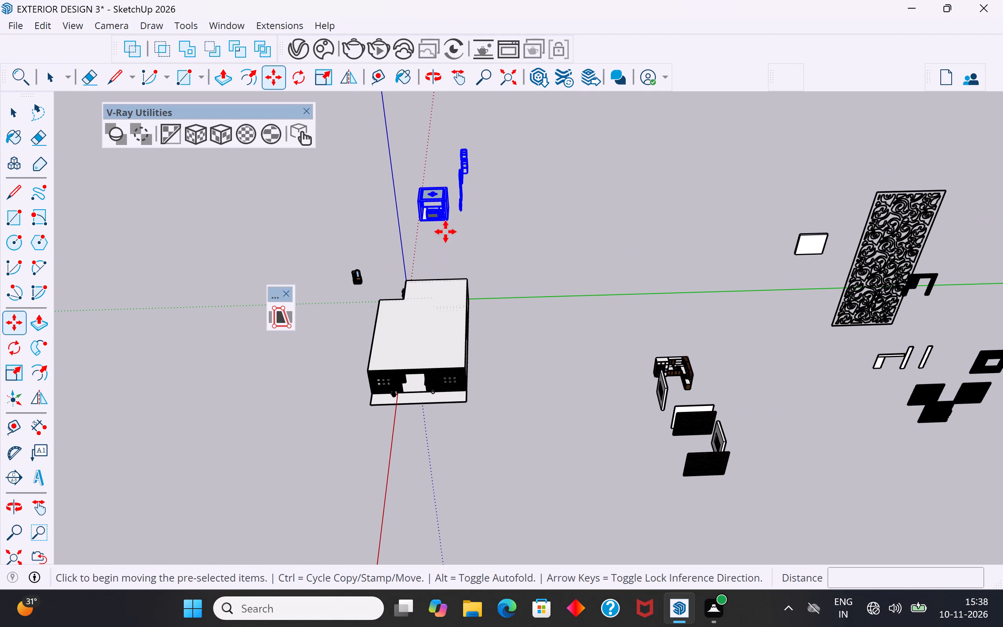
{"action": "left_click", "coordinate": [420, 223]}
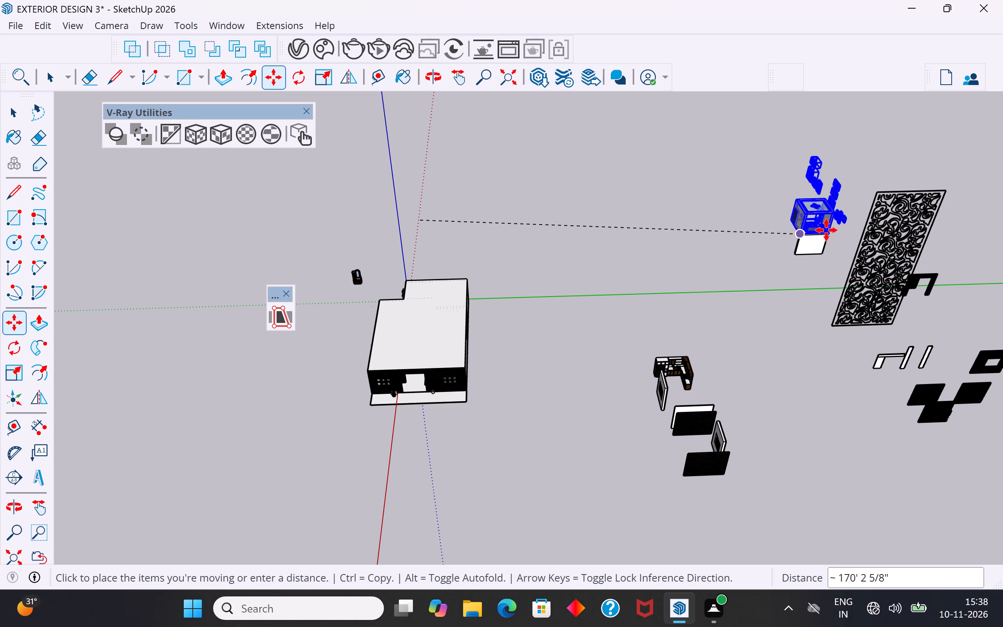
{"action": "left_click", "coordinate": [865, 205]}
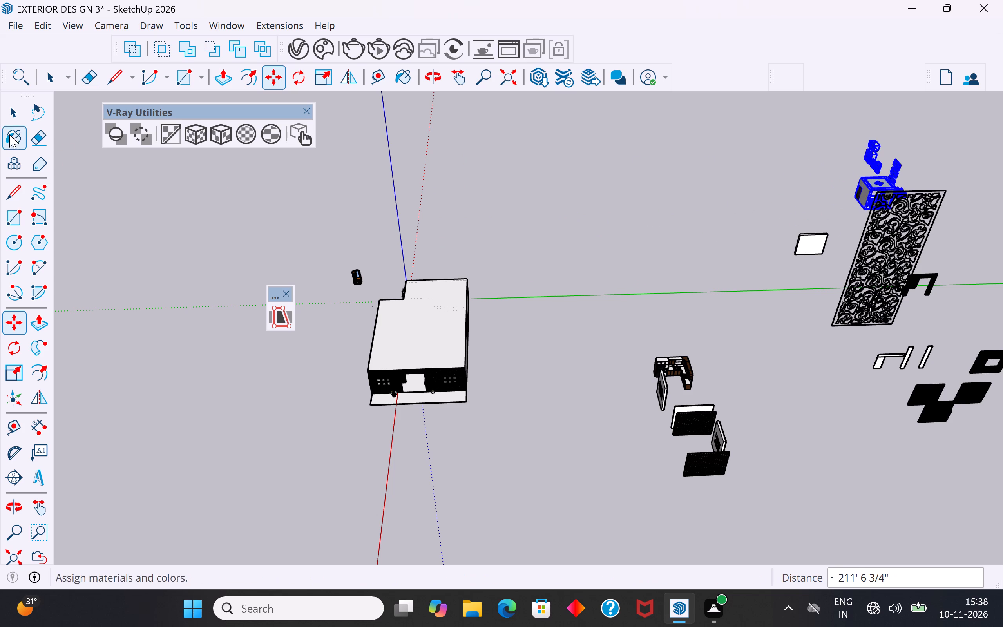
{"action": "left_click", "coordinate": [17, 111]}
{"action": "left_click", "coordinate": [172, 333]}
Move the dressing table beside the house about 207' 9" along the green axis to the spare pieces, and deselect it.
{"action": "scroll", "coordinate": [356, 278], "scroll_direction": "up", "scroll_amount": 11}
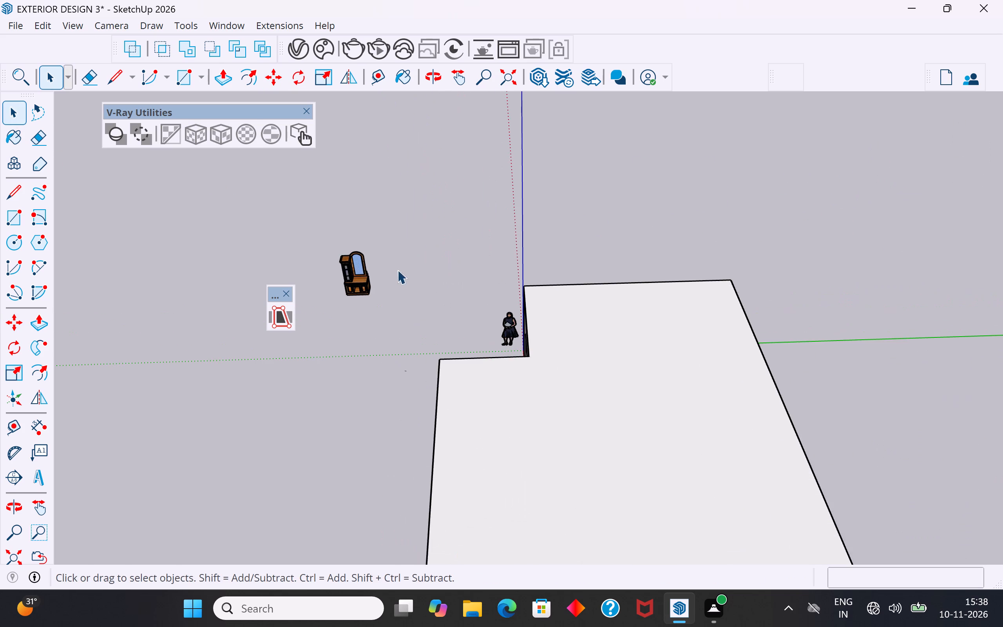
{"action": "middle_click_drag", "start_coordinate": [395, 283], "coordinate": [448, 234]}
{"action": "left_click_drag", "start_coordinate": [384, 263], "coordinate": [278, 365]}
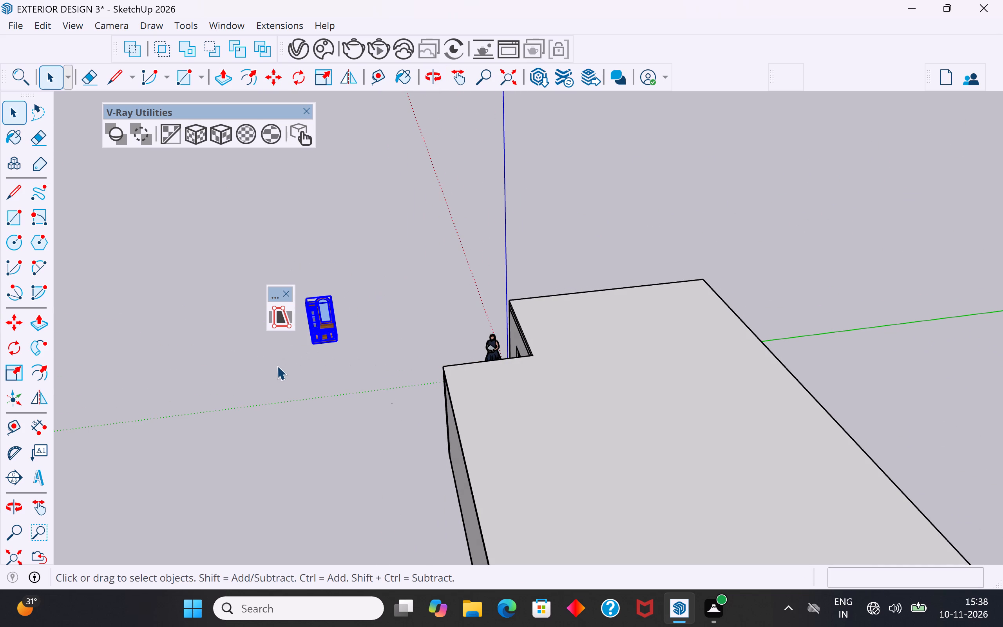
{"action": "key", "text": "m"}
{"action": "left_click", "coordinate": [314, 350]}
{"action": "scroll", "coordinate": [314, 350], "scroll_direction": "down", "scroll_amount": 9}
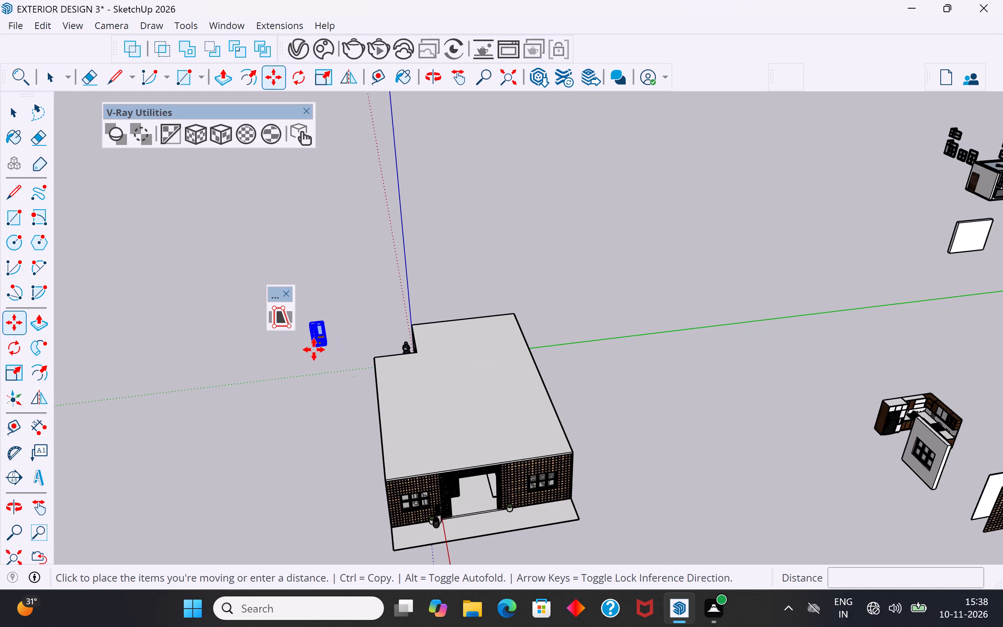
{"action": "scroll", "coordinate": [314, 350], "scroll_direction": "down", "scroll_amount": 5}
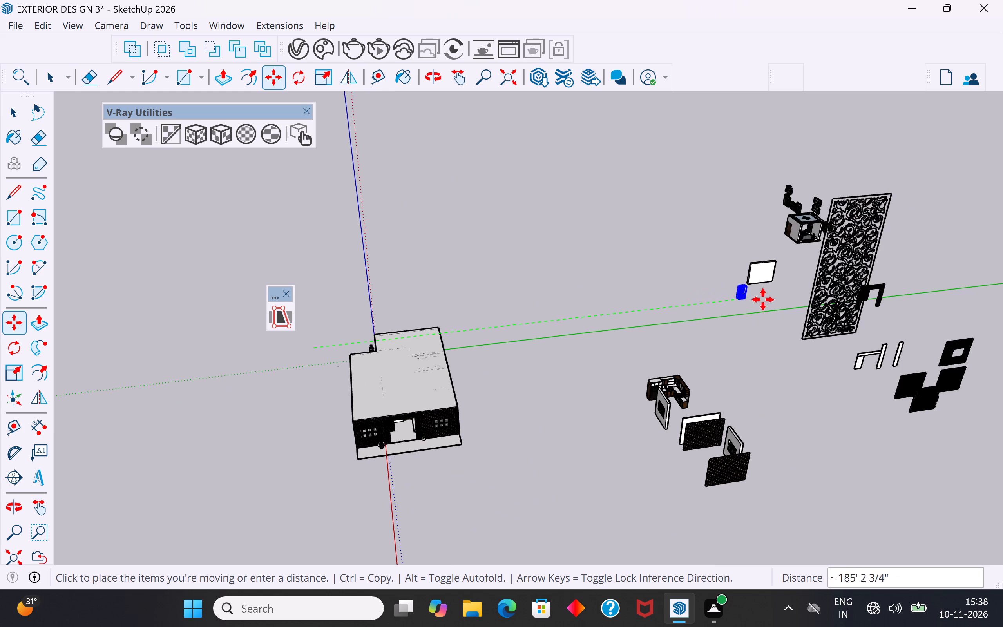
{"action": "left_click", "coordinate": [797, 292]}
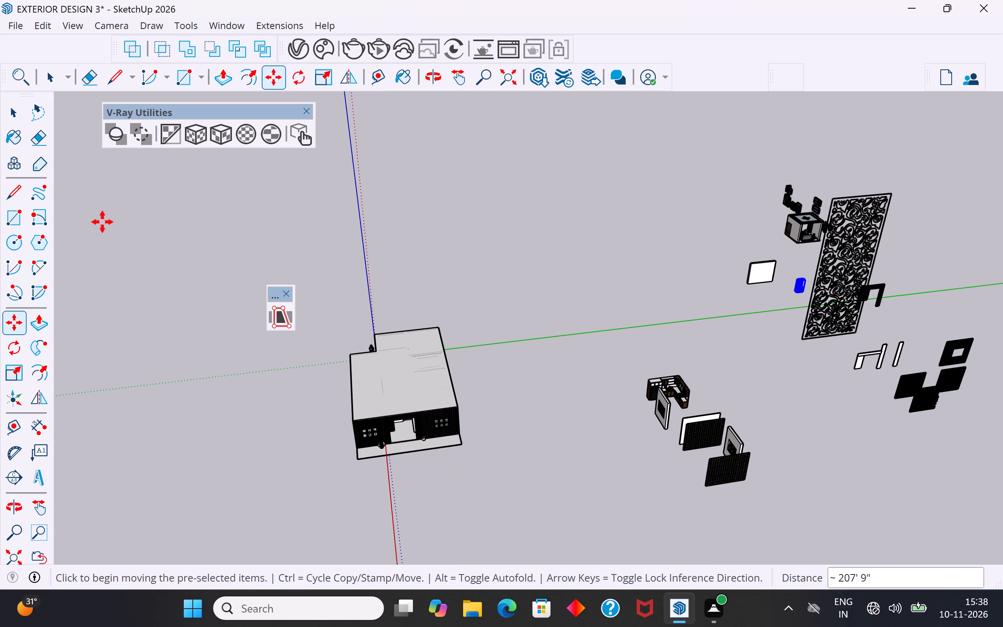
{"action": "left_click", "coordinate": [14, 115]}
{"action": "left_click", "coordinate": [445, 282]}
Examine the clad front facade, the windows and the perforated entrance frame from several angles and up close.
{"action": "scroll", "coordinate": [450, 386], "scroll_direction": "down", "scroll_amount": 4}
{"action": "middle_click_drag", "start_coordinate": [404, 470], "coordinate": [384, 400]}
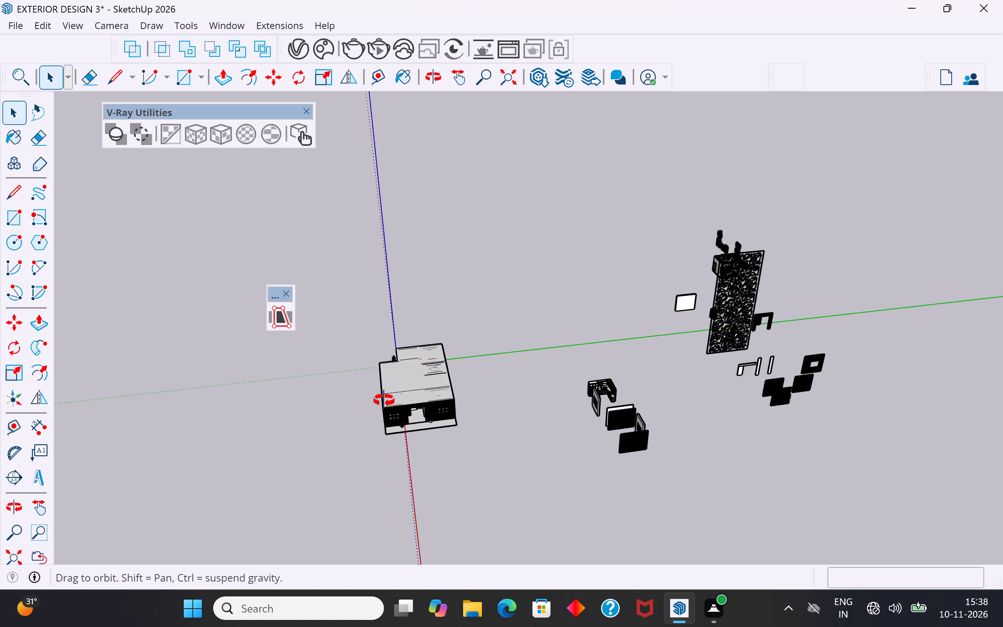
{"action": "middle_click_drag", "start_coordinate": [384, 400], "coordinate": [377, 373]}
{"action": "scroll", "coordinate": [377, 373], "scroll_direction": "up", "scroll_amount": 14}
{"action": "middle_click_drag", "start_coordinate": [432, 400], "coordinate": [409, 339]}
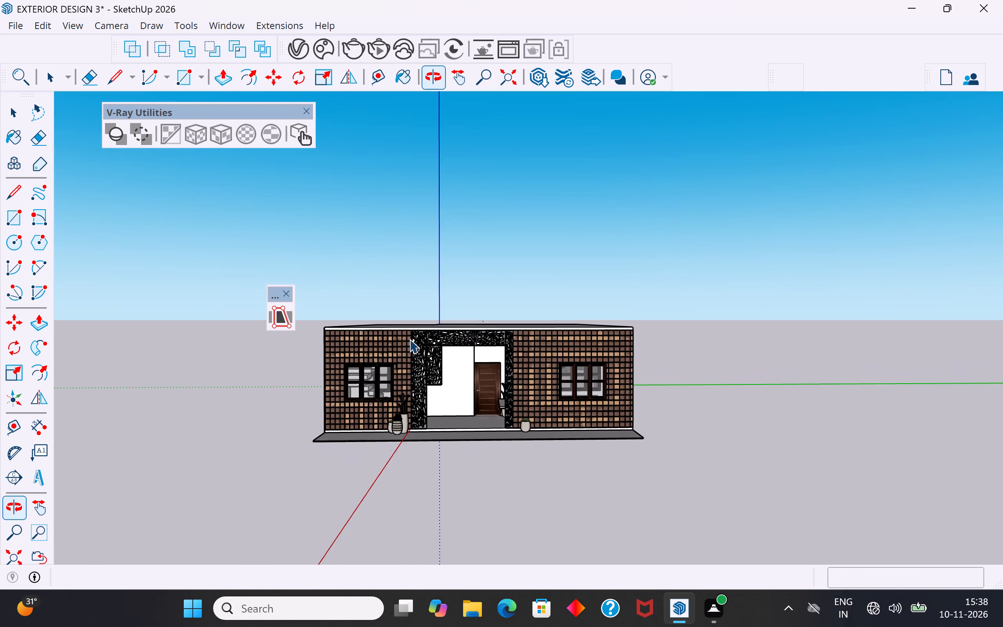
{"action": "scroll", "coordinate": [303, 334], "scroll_direction": "up", "scroll_amount": 3}
{"action": "scroll", "coordinate": [365, 307], "scroll_direction": "down", "scroll_amount": 3}
{"action": "middle_click_drag", "start_coordinate": [416, 373], "coordinate": [416, 419]}
{"action": "scroll", "coordinate": [411, 422], "scroll_direction": "up", "scroll_amount": 4}
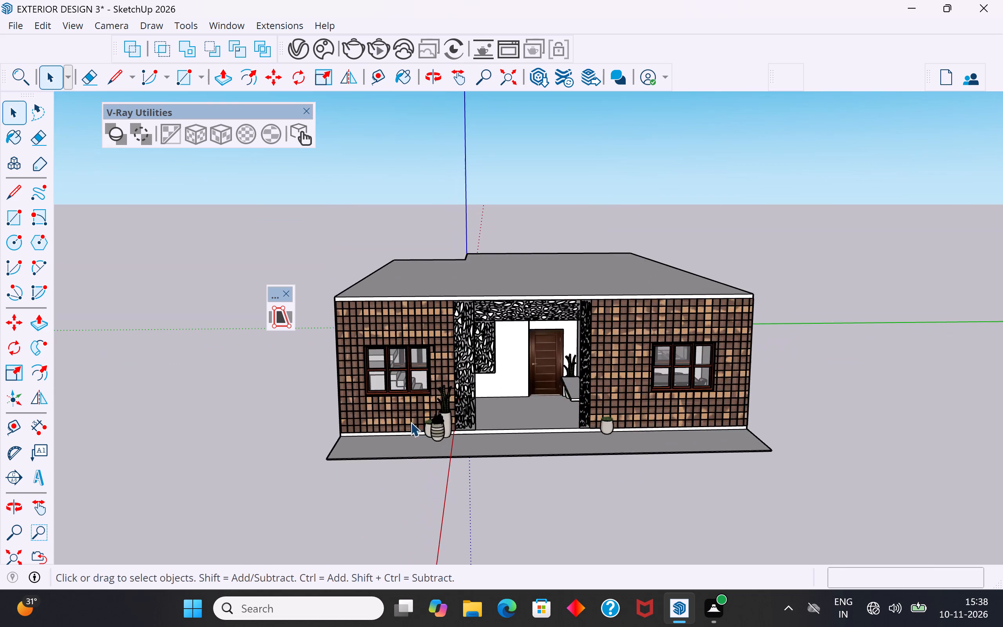
{"action": "scroll", "coordinate": [416, 427], "scroll_direction": "up", "scroll_amount": 3}
{"action": "middle_click_drag", "start_coordinate": [634, 439], "coordinate": [614, 487]}
{"action": "scroll", "coordinate": [750, 382], "scroll_direction": "down", "scroll_amount": 5}
{"action": "middle_click_drag", "start_coordinate": [750, 393], "coordinate": [738, 438]}
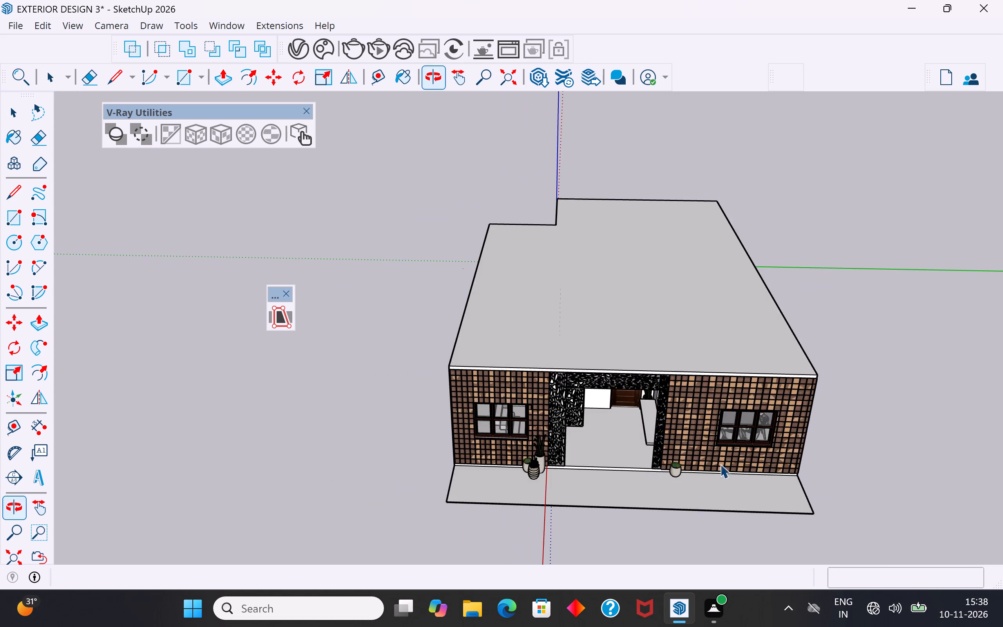
{"action": "scroll", "coordinate": [615, 536], "scroll_direction": "up", "scroll_amount": 4}
{"action": "scroll", "coordinate": [676, 450], "scroll_direction": "up", "scroll_amount": 1}
{"action": "middle_click_drag", "start_coordinate": [684, 442], "coordinate": [693, 430]}
{"action": "scroll", "coordinate": [666, 370], "scroll_direction": "up", "scroll_amount": 3}
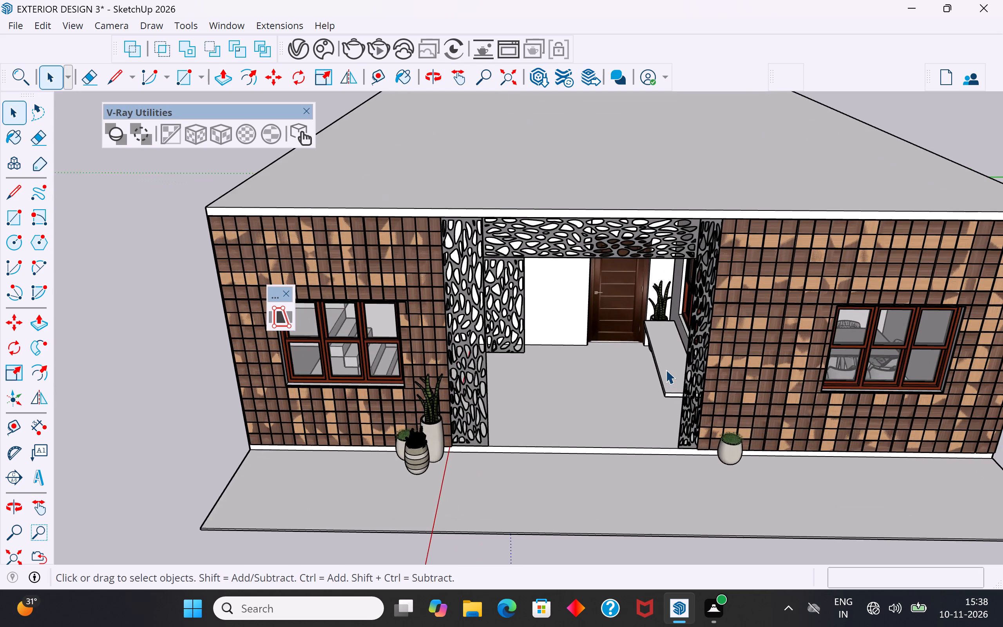
{"action": "middle_click_drag", "start_coordinate": [666, 369], "coordinate": [671, 339]}
{"action": "scroll", "coordinate": [671, 339], "scroll_direction": "up", "scroll_amount": 2}
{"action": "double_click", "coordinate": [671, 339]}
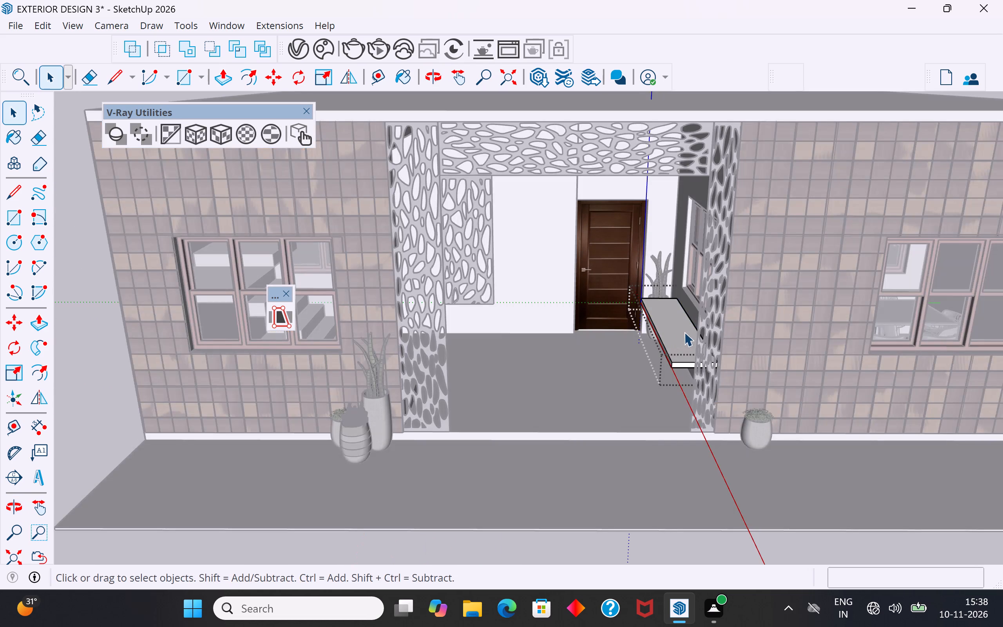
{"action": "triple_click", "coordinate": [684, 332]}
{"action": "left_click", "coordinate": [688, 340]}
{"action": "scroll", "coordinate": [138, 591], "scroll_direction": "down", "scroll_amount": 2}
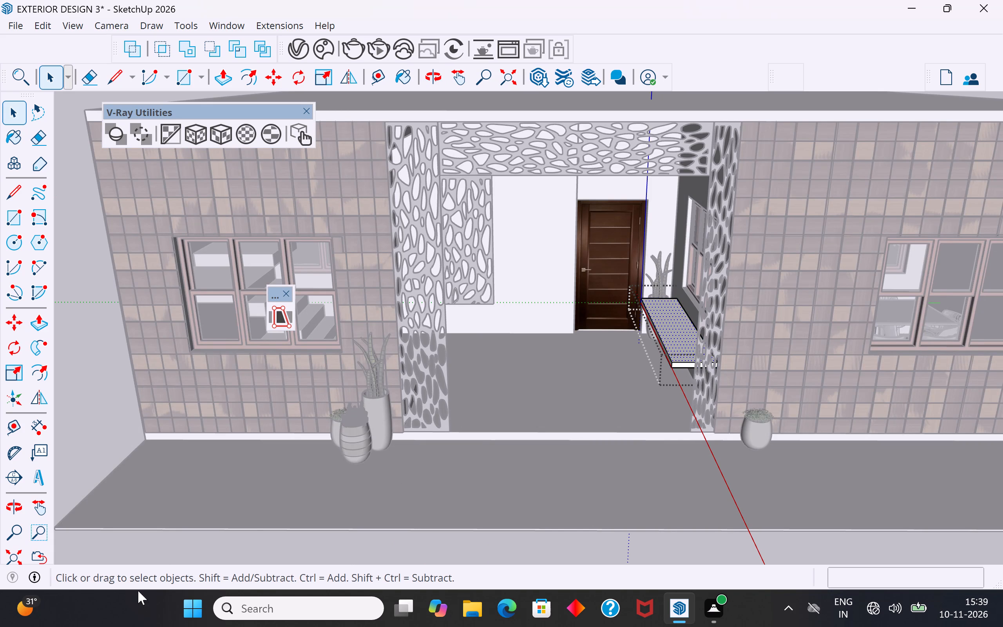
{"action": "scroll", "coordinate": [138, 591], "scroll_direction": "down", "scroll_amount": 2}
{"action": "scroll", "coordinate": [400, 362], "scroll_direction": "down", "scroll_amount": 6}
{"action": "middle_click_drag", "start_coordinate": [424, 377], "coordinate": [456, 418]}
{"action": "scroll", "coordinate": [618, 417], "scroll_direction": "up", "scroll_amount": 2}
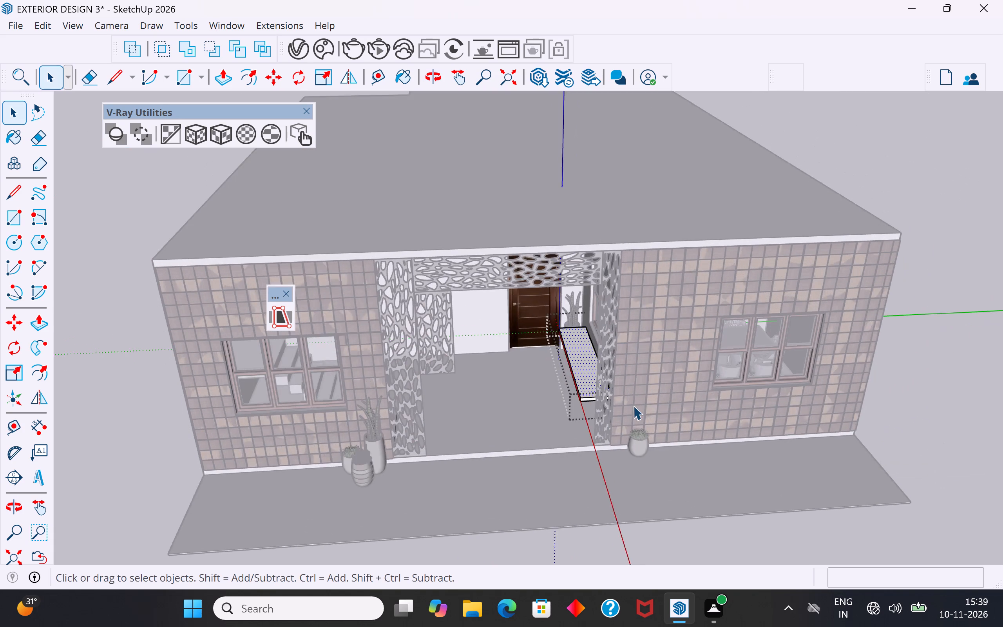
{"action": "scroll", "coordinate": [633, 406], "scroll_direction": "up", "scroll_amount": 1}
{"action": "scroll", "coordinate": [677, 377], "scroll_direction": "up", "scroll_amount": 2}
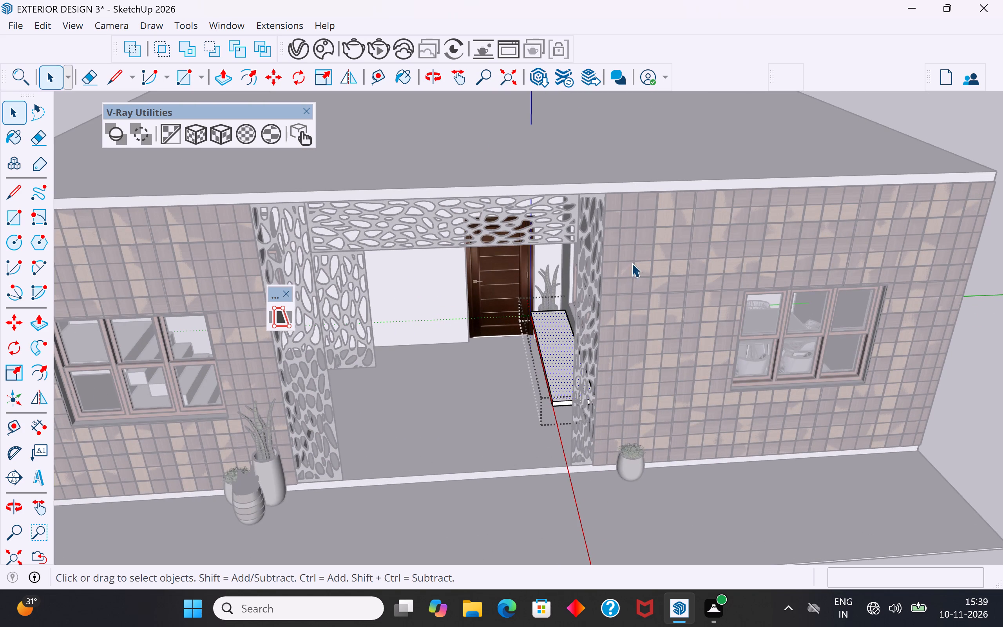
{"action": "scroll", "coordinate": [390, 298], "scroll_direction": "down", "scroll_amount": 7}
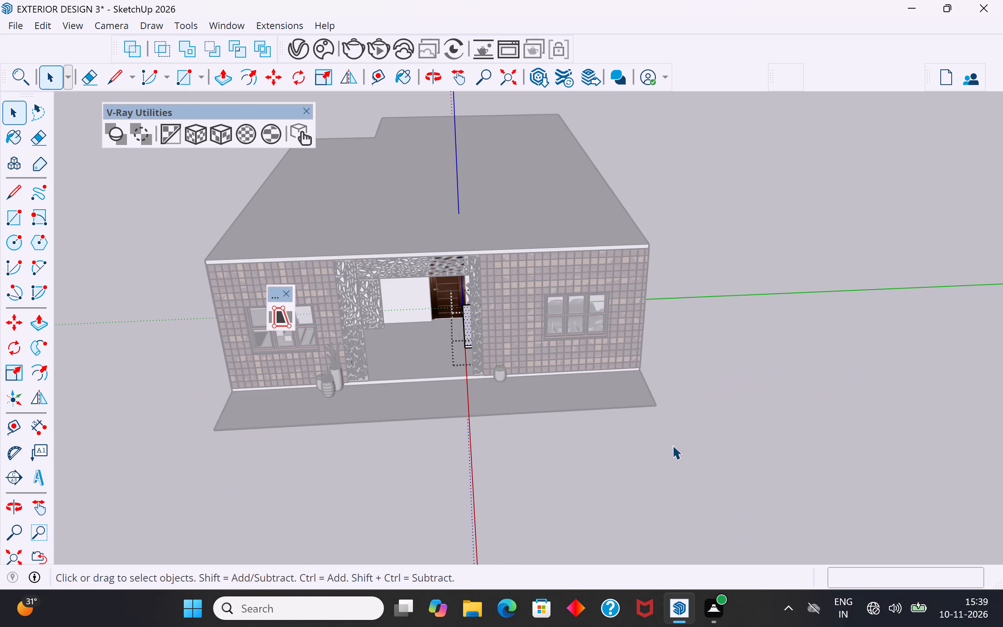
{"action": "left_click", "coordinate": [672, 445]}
Review the whole front elevation and the cleared area around the house.
{"action": "middle_click_drag", "start_coordinate": [549, 442], "coordinate": [568, 366]}
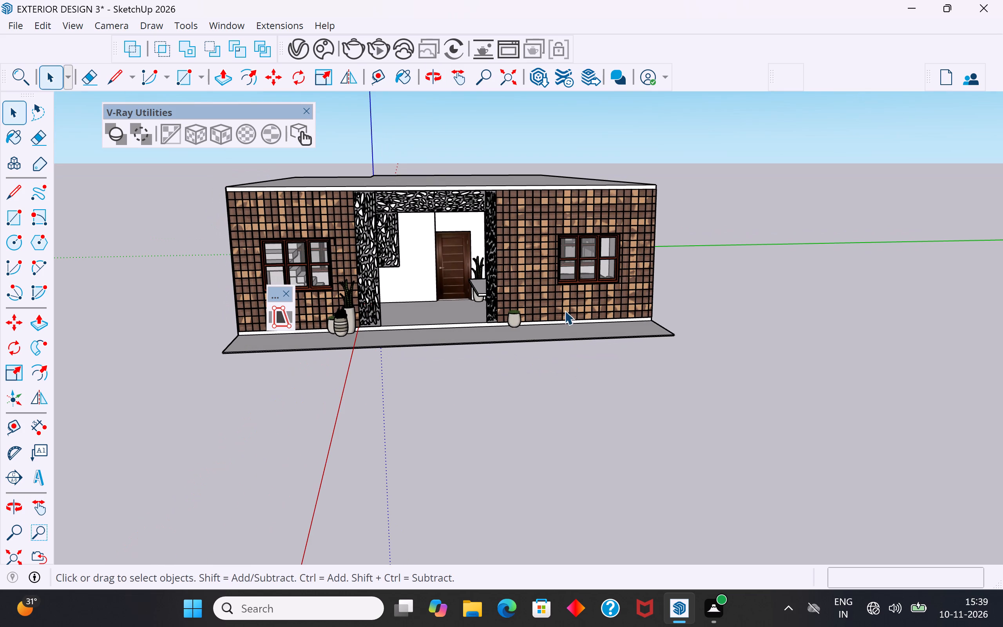
{"action": "scroll", "coordinate": [777, 324], "scroll_direction": "down", "scroll_amount": 3}
{"action": "middle_click", "coordinate": [589, 252]}
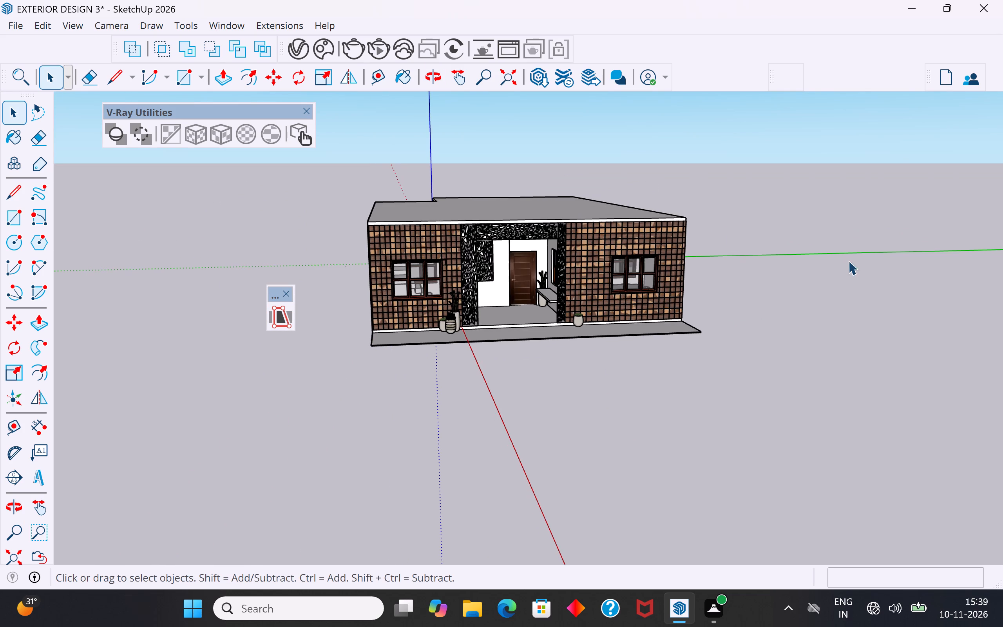
{"action": "scroll", "coordinate": [849, 295], "scroll_direction": "down", "scroll_amount": 2}
{"action": "middle_click_drag", "start_coordinate": [813, 313], "coordinate": [762, 319]}
{"action": "scroll", "coordinate": [551, 336], "scroll_direction": "up", "scroll_amount": 6}
{"action": "middle_click_drag", "start_coordinate": [615, 196], "coordinate": [614, 159]}
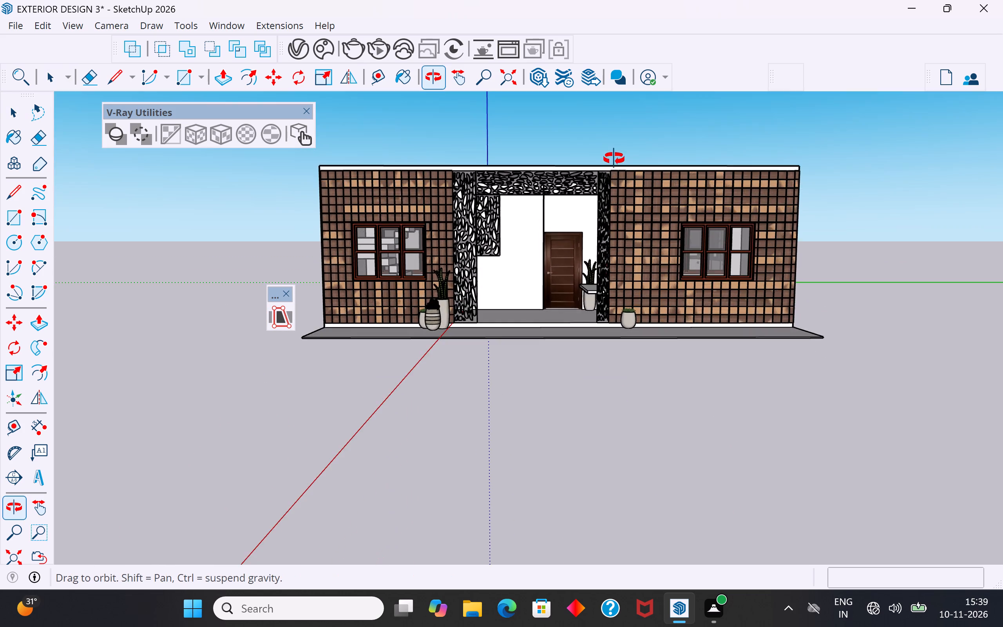
{"action": "middle_click_drag", "start_coordinate": [614, 159], "coordinate": [615, 203]}
{"action": "scroll", "coordinate": [617, 207], "scroll_direction": "up", "scroll_amount": 3}
{"action": "scroll", "coordinate": [793, 431], "scroll_direction": "up", "scroll_amount": 2}
{"action": "middle_click_drag", "start_coordinate": [793, 431], "coordinate": [817, 425]}
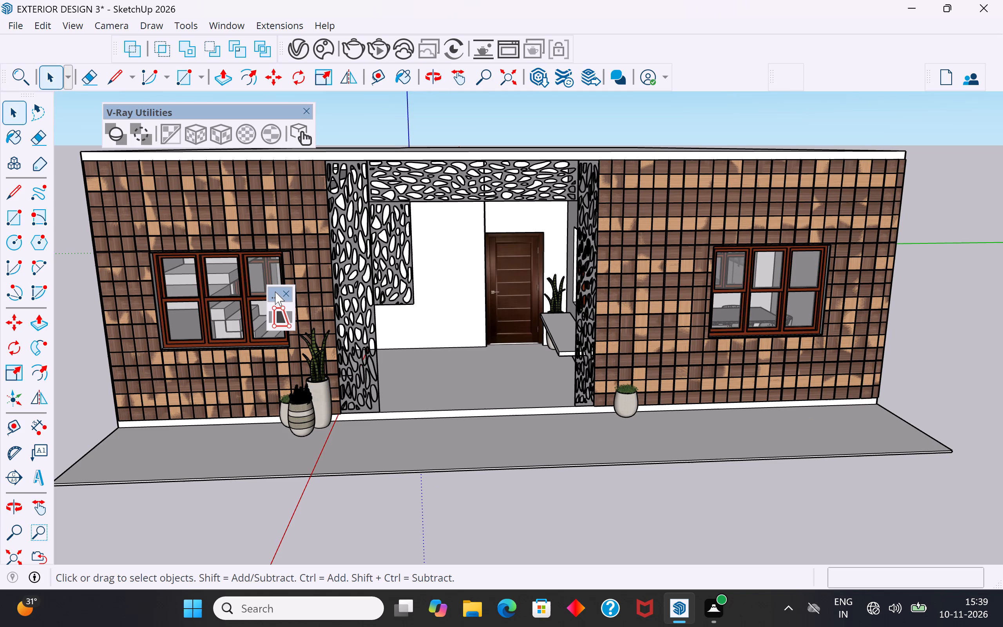
Dock the small floating tool palette that covers the facade window with the other tools above the model.
{"action": "left_click_drag", "start_coordinate": [275, 292], "coordinate": [744, 45]}
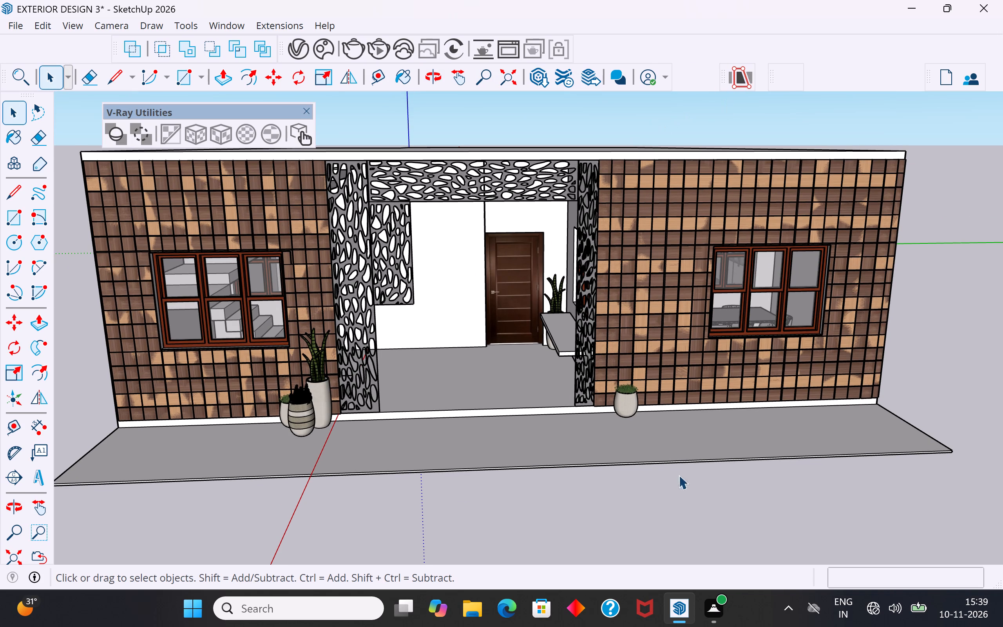
Render the full front elevation of the house with V-Ray as a non-interactive render.
{"action": "scroll", "coordinate": [685, 511], "scroll_direction": "down", "scroll_amount": 2}
{"action": "middle_click_drag", "start_coordinate": [685, 511], "coordinate": [692, 475]}
{"action": "scroll", "coordinate": [721, 543], "scroll_direction": "down", "scroll_amount": 4}
{"action": "middle_click_drag", "start_coordinate": [722, 529], "coordinate": [718, 526]}
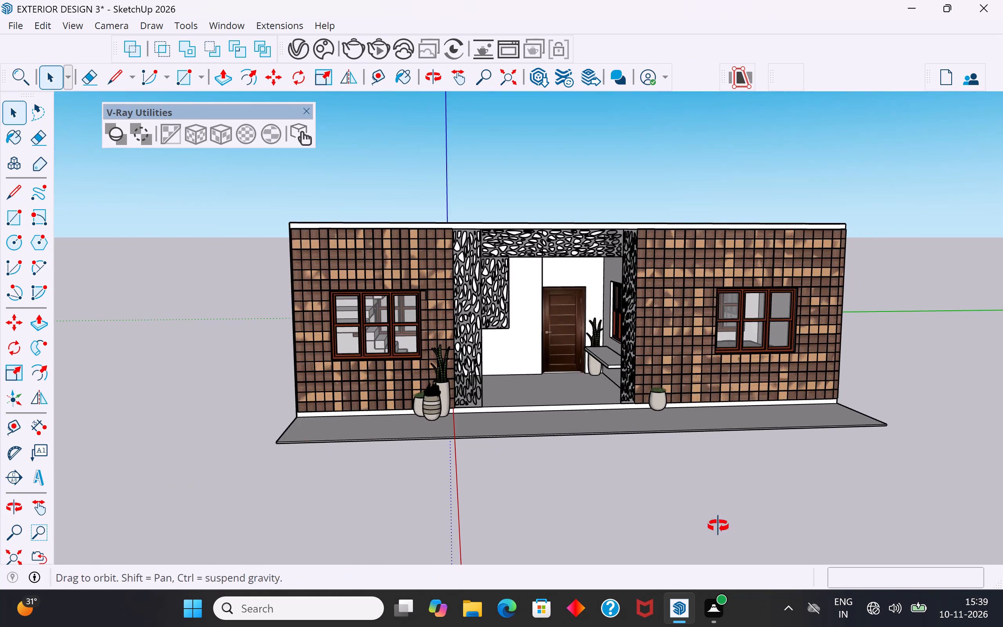
{"action": "middle_click_drag", "start_coordinate": [718, 526], "coordinate": [688, 519]}
{"action": "scroll", "coordinate": [628, 468], "scroll_direction": "up", "scroll_amount": 3}
{"action": "middle_click_drag", "start_coordinate": [666, 492], "coordinate": [665, 491]}
{"action": "scroll", "coordinate": [666, 492], "scroll_direction": "up", "scroll_amount": 1}
{"action": "middle_click_drag", "start_coordinate": [665, 491], "coordinate": [673, 513]}
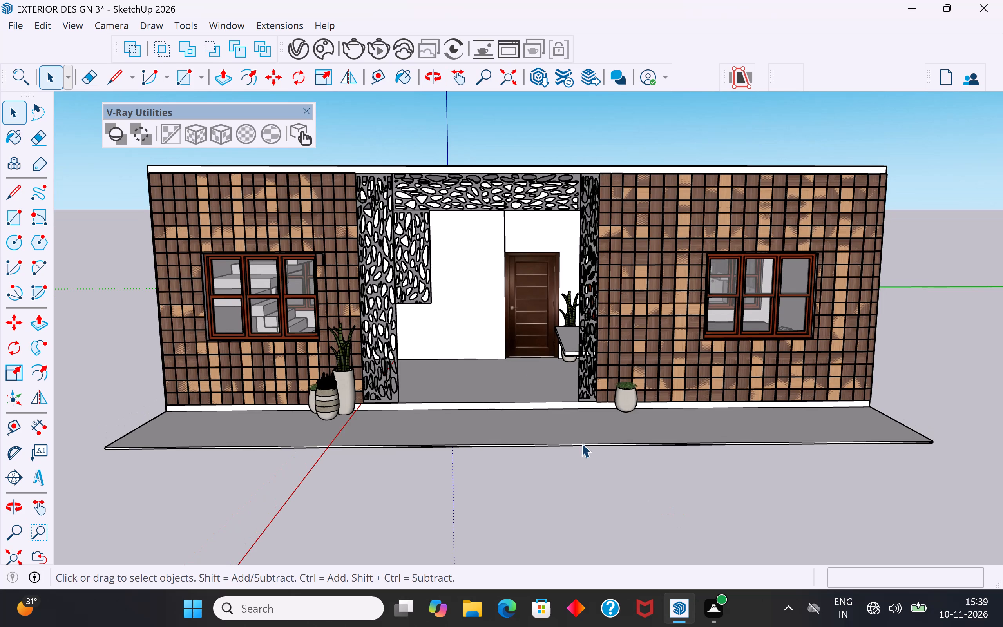
{"action": "left_click", "coordinate": [354, 46]}
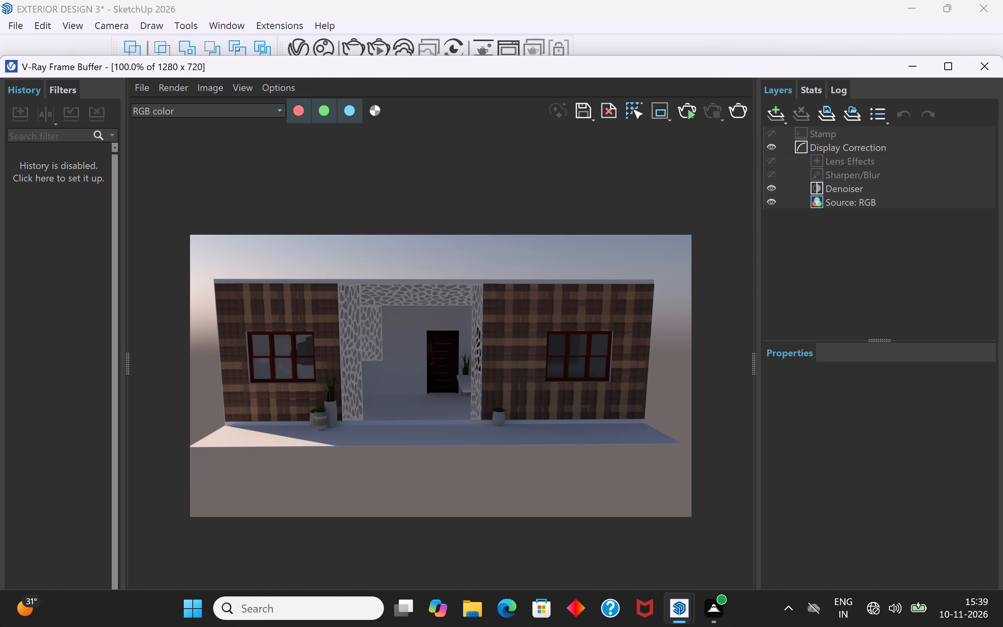
Inspect the finished render's entrance, perforated screen and cladding, with the frame buffer maximized.
{"action": "scroll", "coordinate": [481, 385], "scroll_direction": "up", "scroll_amount": 2}
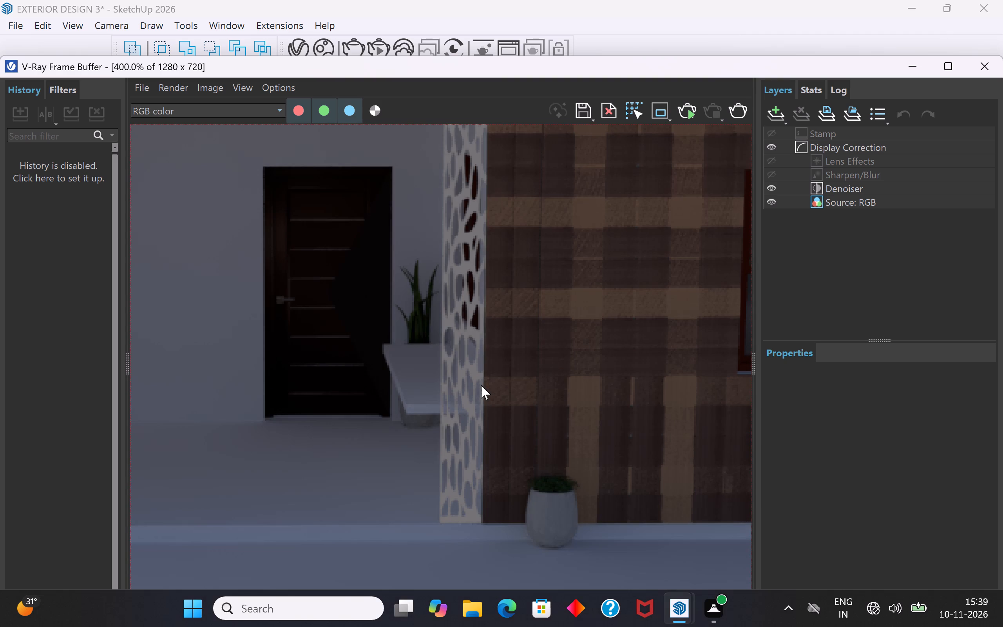
{"action": "scroll", "coordinate": [423, 459], "scroll_direction": "down", "scroll_amount": 2}
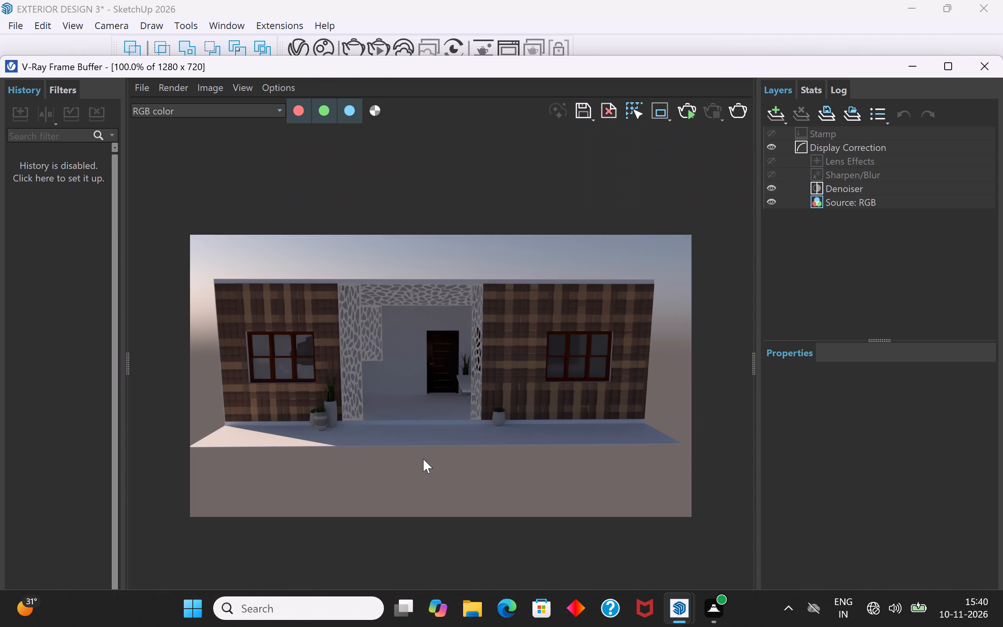
{"action": "left_click", "coordinate": [942, 67]}
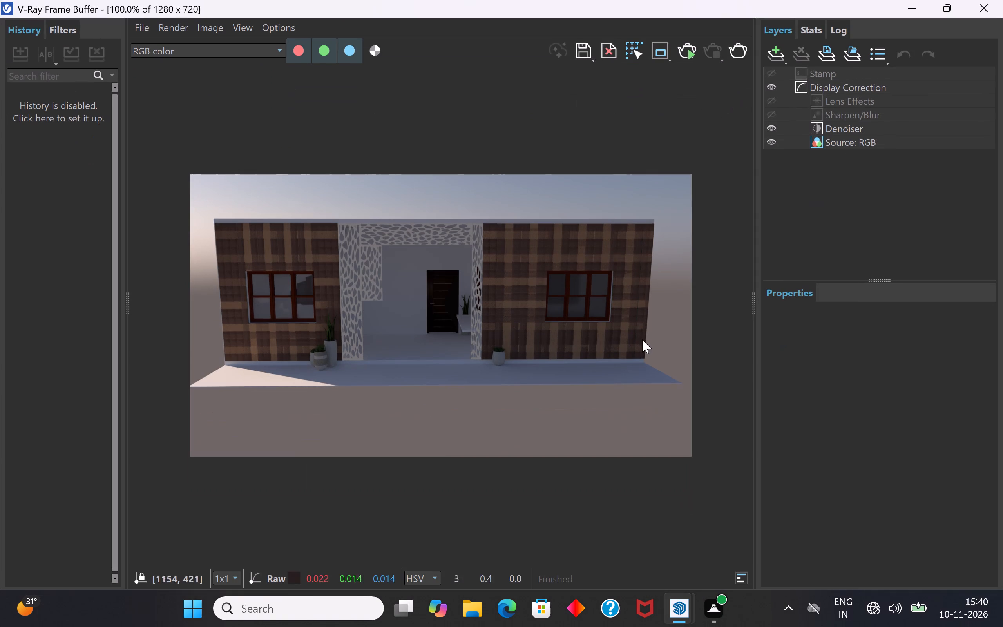
{"action": "left_click", "coordinate": [757, 304]}
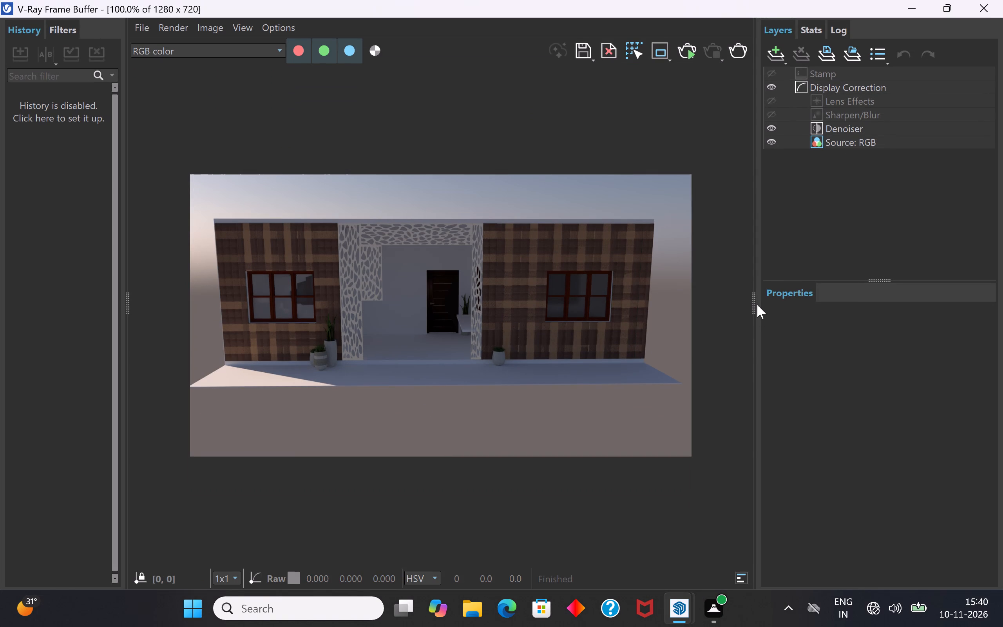
Widen the frame buffer's image area, examine the render's windows, cladding and entrance up close, and close the frame buffer.
{"action": "left_click", "coordinate": [755, 308]}
{"action": "left_click_drag", "start_coordinate": [754, 305], "coordinate": [883, 322]}
{"action": "scroll", "coordinate": [259, 268], "scroll_direction": "up", "scroll_amount": 3}
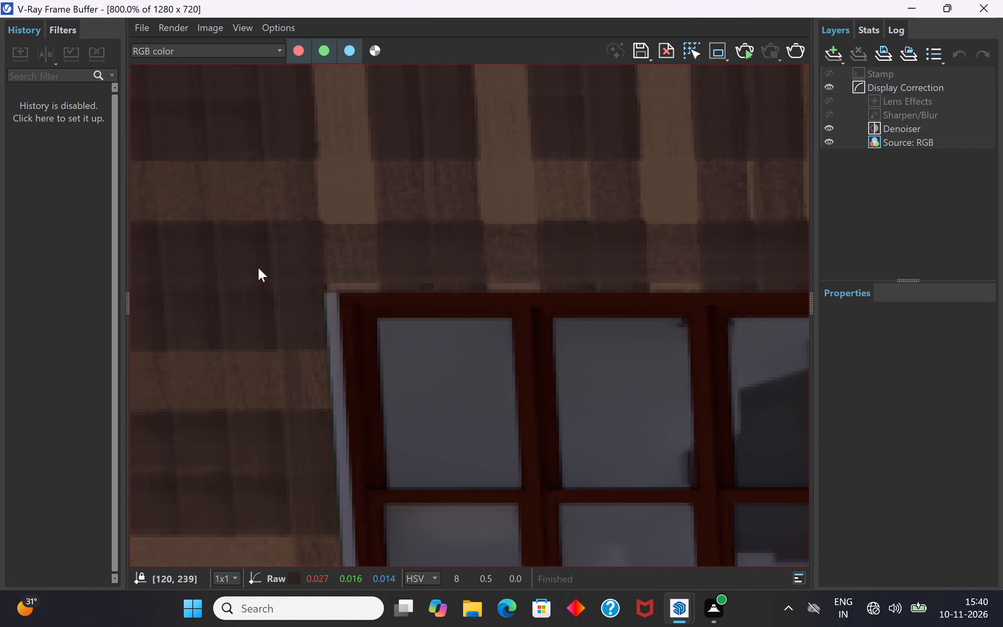
{"action": "scroll", "coordinate": [258, 268], "scroll_direction": "down", "scroll_amount": 2}
{"action": "scroll", "coordinate": [377, 356], "scroll_direction": "down", "scroll_amount": 1}
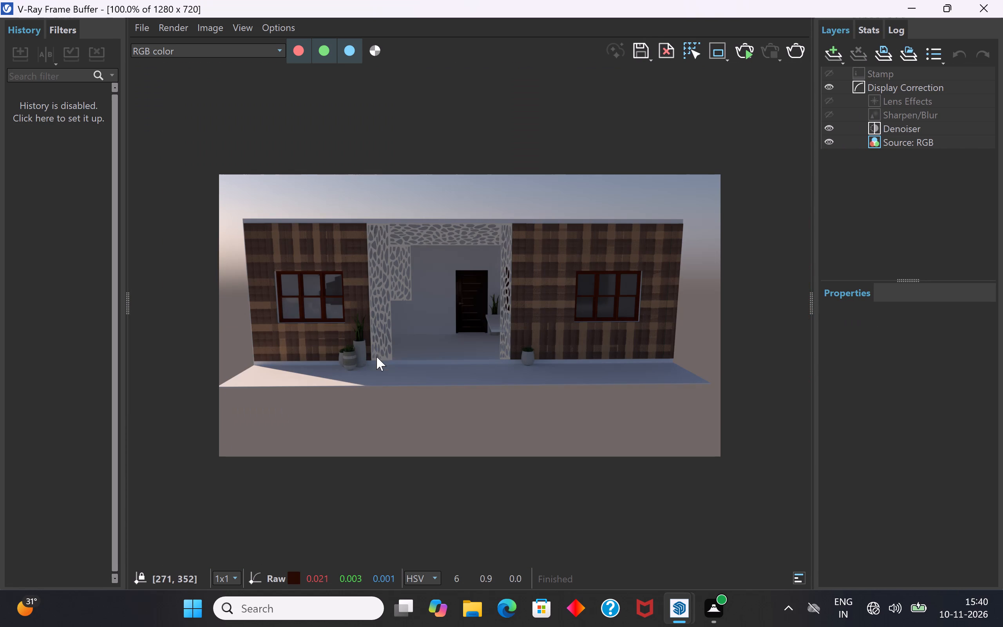
{"action": "scroll", "coordinate": [512, 278], "scroll_direction": "up", "scroll_amount": 1}
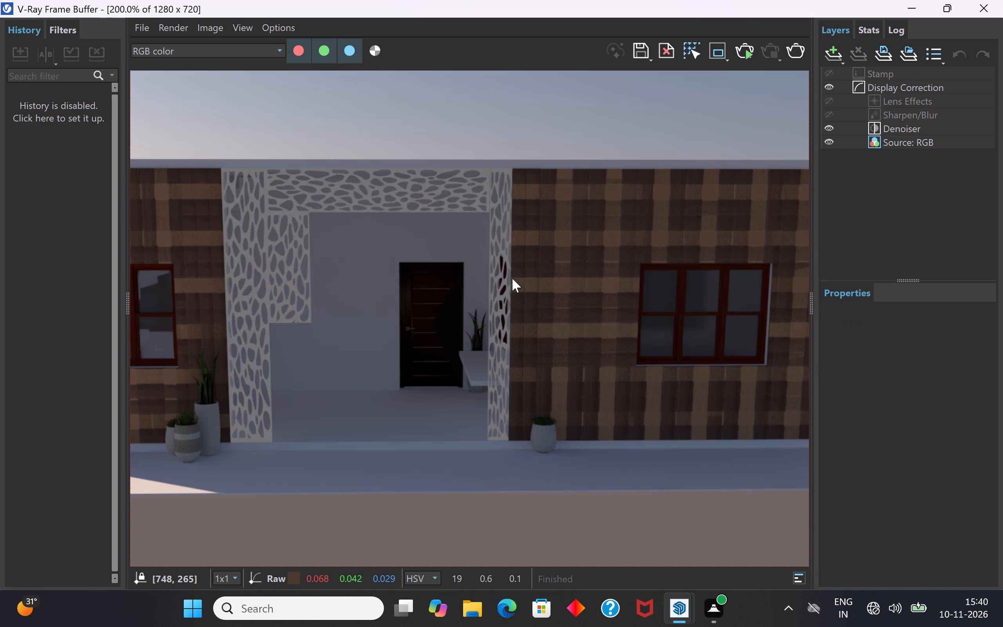
{"action": "scroll", "coordinate": [512, 278], "scroll_direction": "down", "scroll_amount": 1}
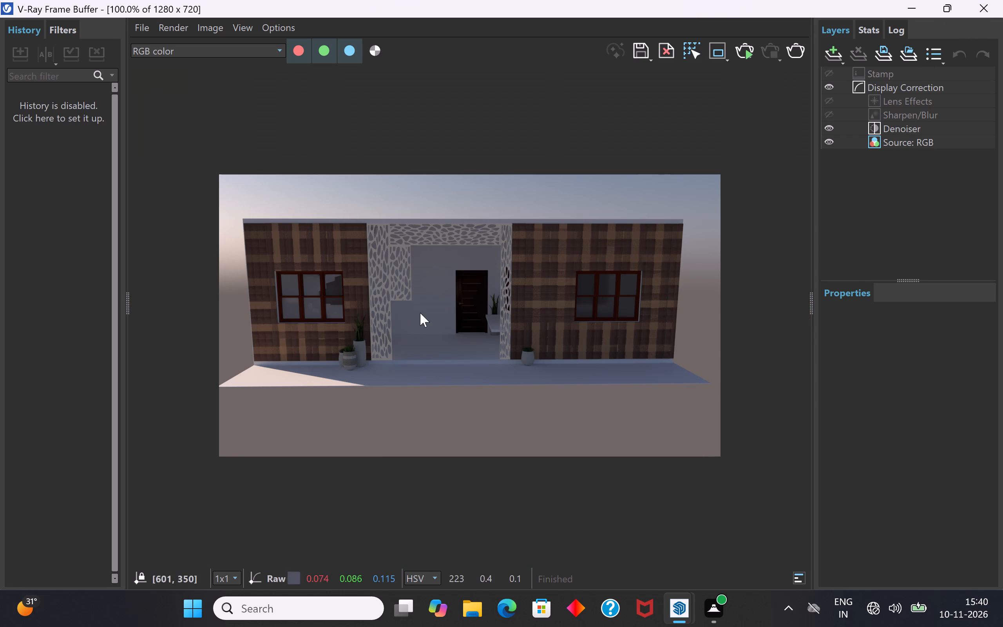
{"action": "scroll", "coordinate": [275, 288], "scroll_direction": "up", "scroll_amount": 1}
{"action": "middle_click_drag", "start_coordinate": [584, 229], "coordinate": [568, 183]}
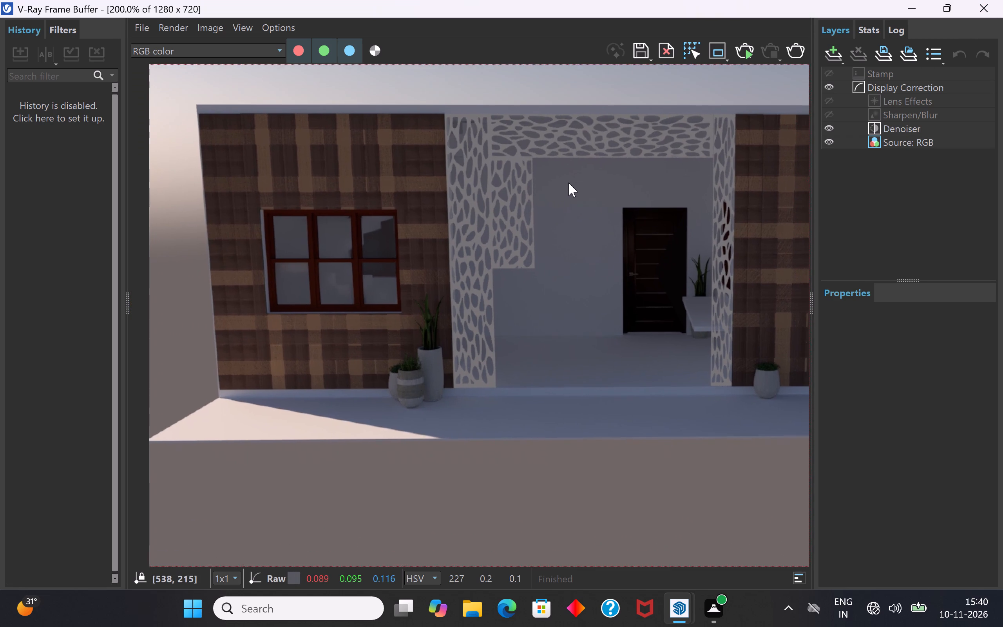
{"action": "middle_click_drag", "start_coordinate": [568, 183], "coordinate": [444, 278]}
{"action": "left_click", "coordinate": [984, 10]}
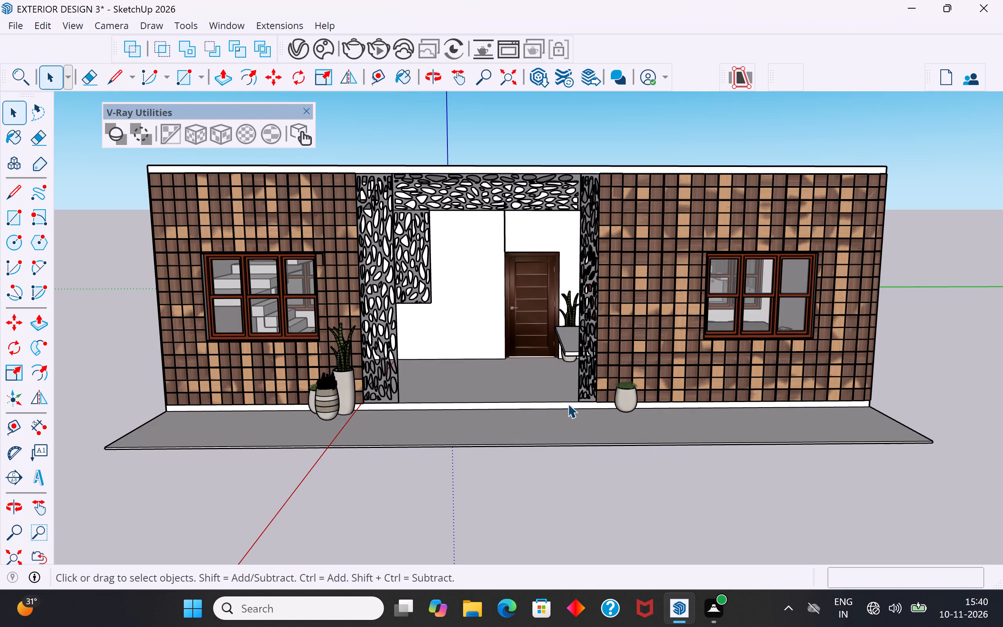
Close the floating V-Ray Utilities palette that covers the model view.
{"action": "scroll", "coordinate": [659, 504], "scroll_direction": "down", "scroll_amount": 3}
{"action": "left_click", "coordinate": [307, 112]}
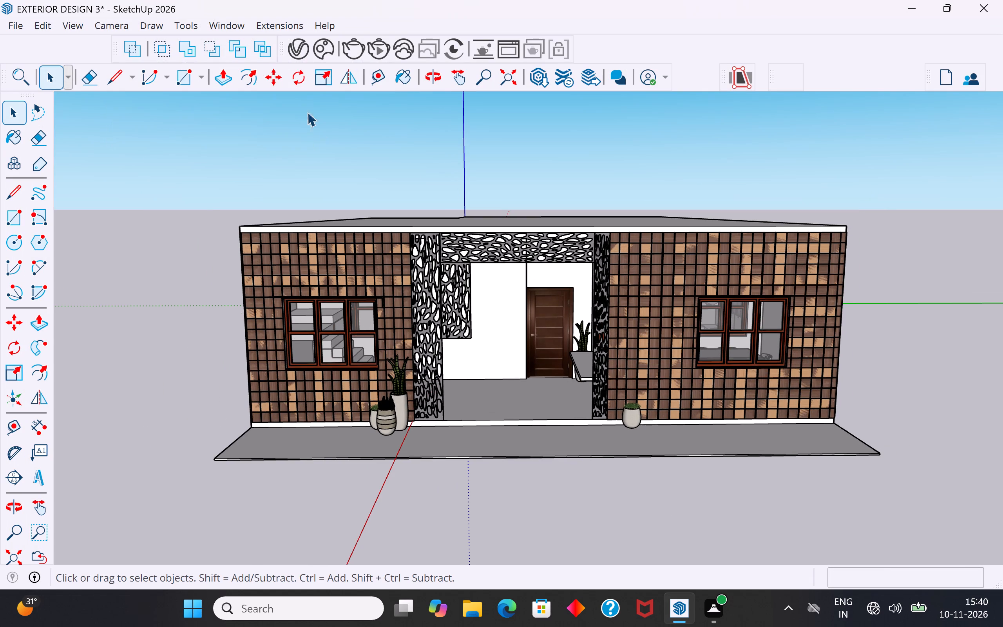
Switch the camera to two-point perspective with the whole front elevation framed straight on.
{"action": "middle_click_drag", "start_coordinate": [475, 369], "coordinate": [474, 345]}
{"action": "scroll", "coordinate": [603, 253], "scroll_direction": "up", "scroll_amount": 2}
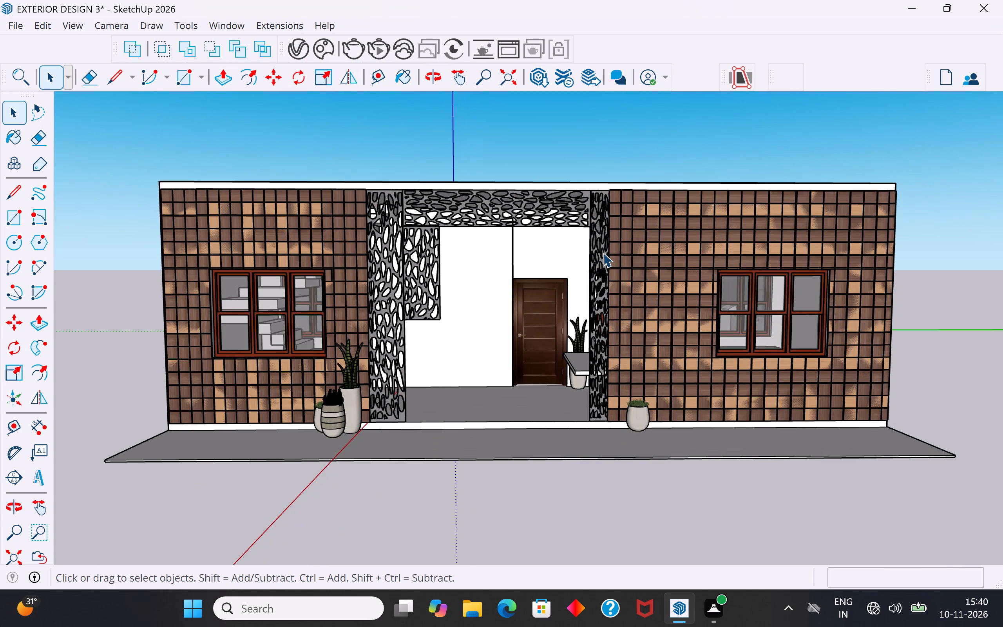
{"action": "scroll", "coordinate": [490, 261], "scroll_direction": "up", "scroll_amount": 1}
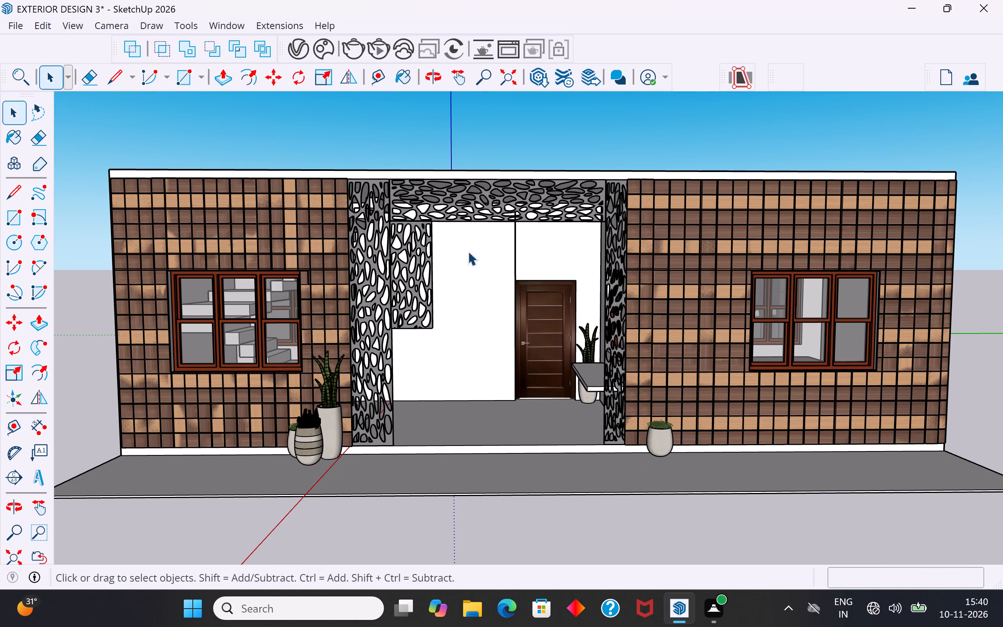
{"action": "left_click", "coordinate": [116, 22]}
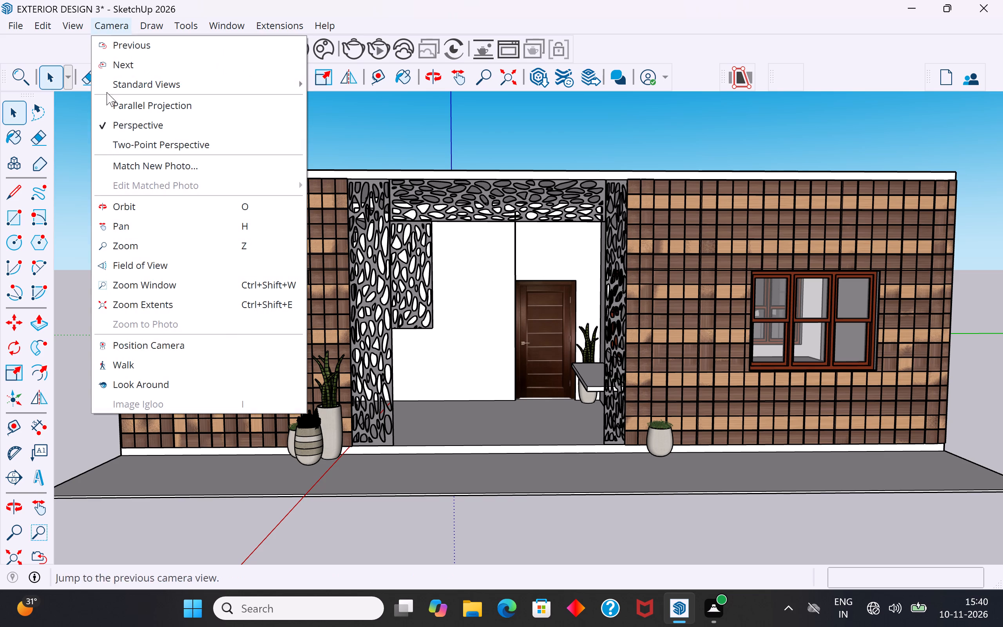
{"action": "left_click", "coordinate": [142, 141]}
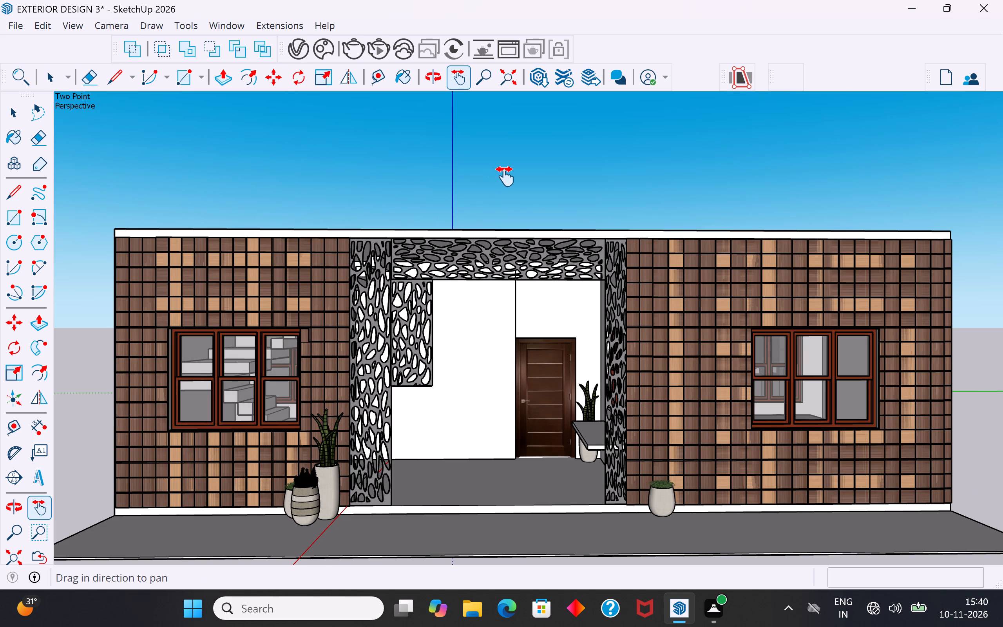
{"action": "scroll", "coordinate": [505, 176], "scroll_direction": "down", "scroll_amount": 1}
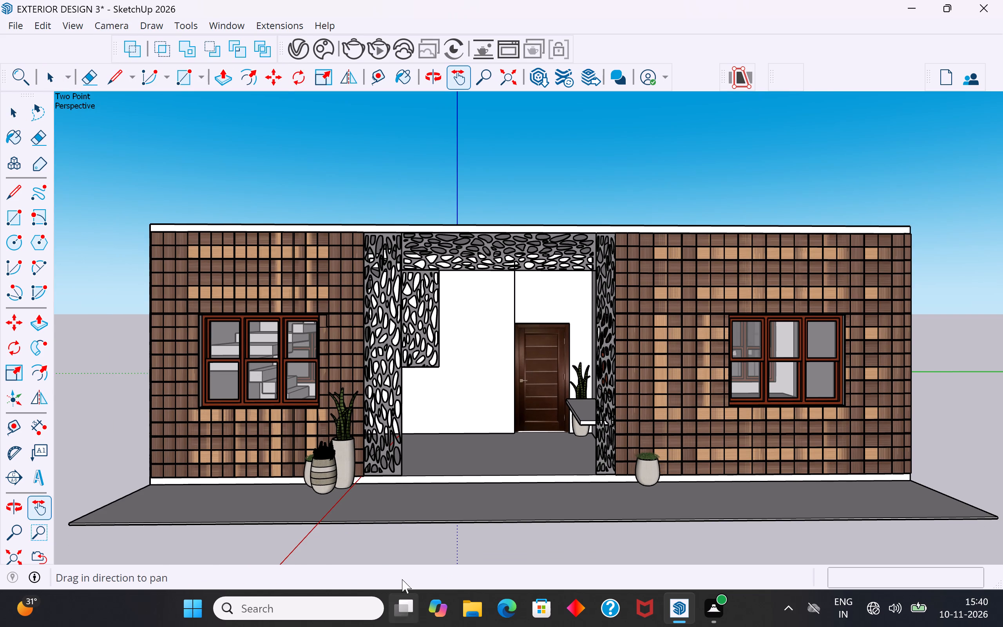
{"action": "scroll", "coordinate": [342, 540], "scroll_direction": "up", "scroll_amount": 1}
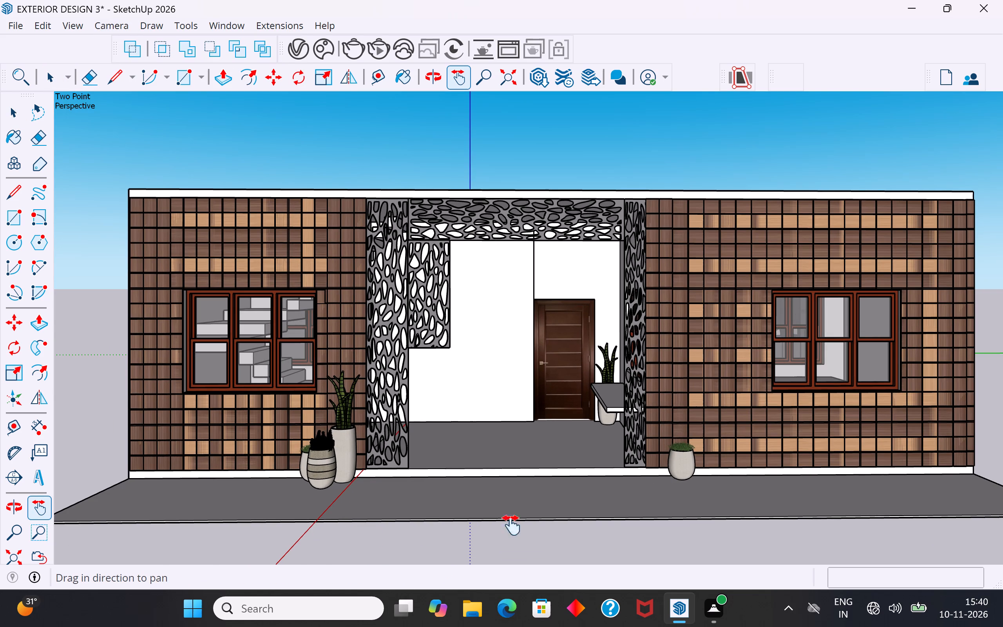
Render the two-point perspective front view with V-Ray, check the image, and close the frame buffer.
{"action": "left_click", "coordinate": [361, 53]}
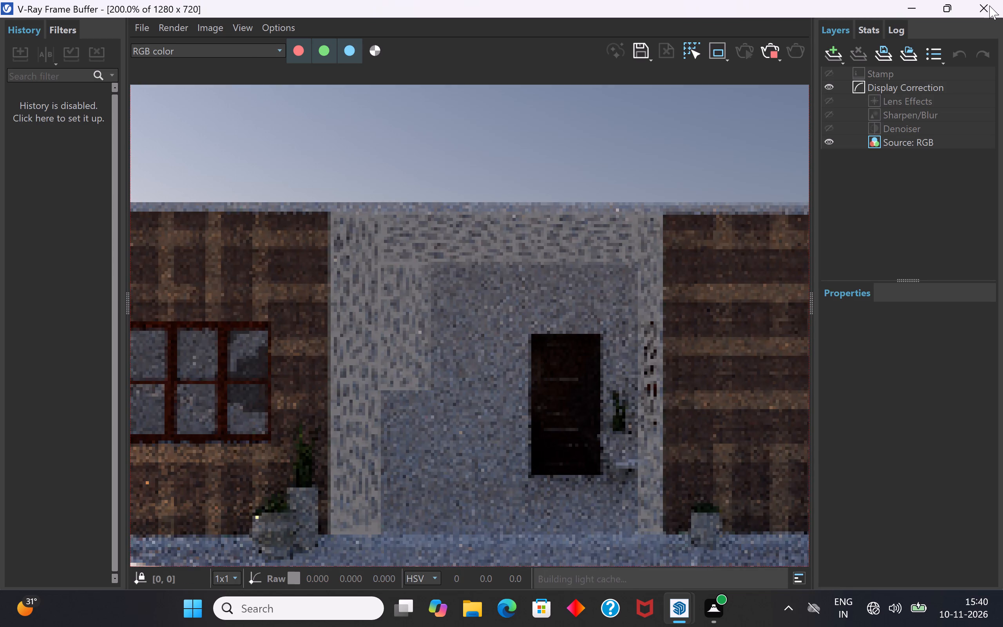
{"action": "scroll", "coordinate": [583, 429], "scroll_direction": "down", "scroll_amount": 2}
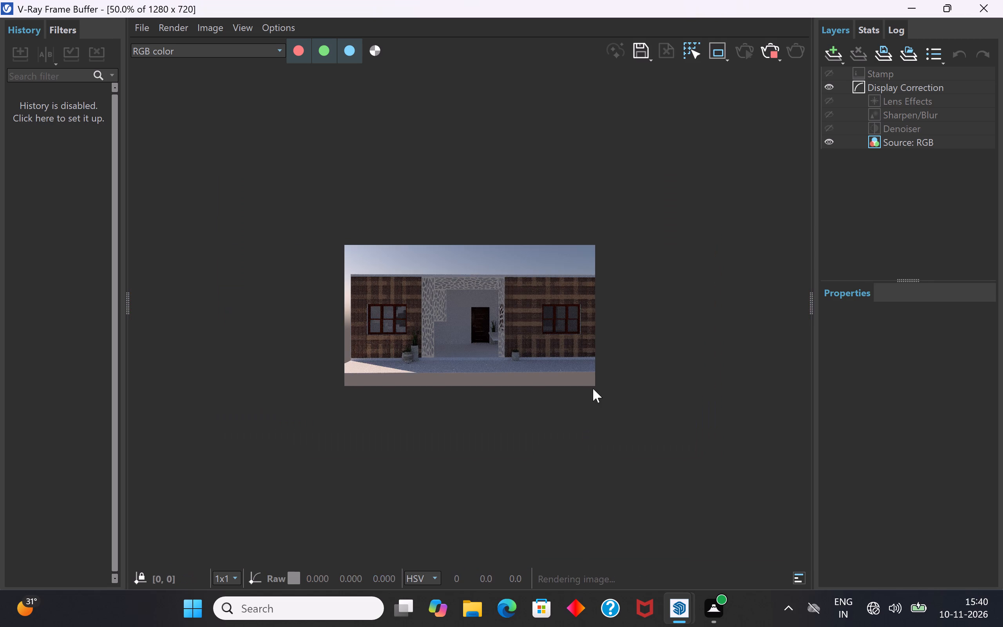
{"action": "scroll", "coordinate": [593, 388], "scroll_direction": "up", "scroll_amount": 1}
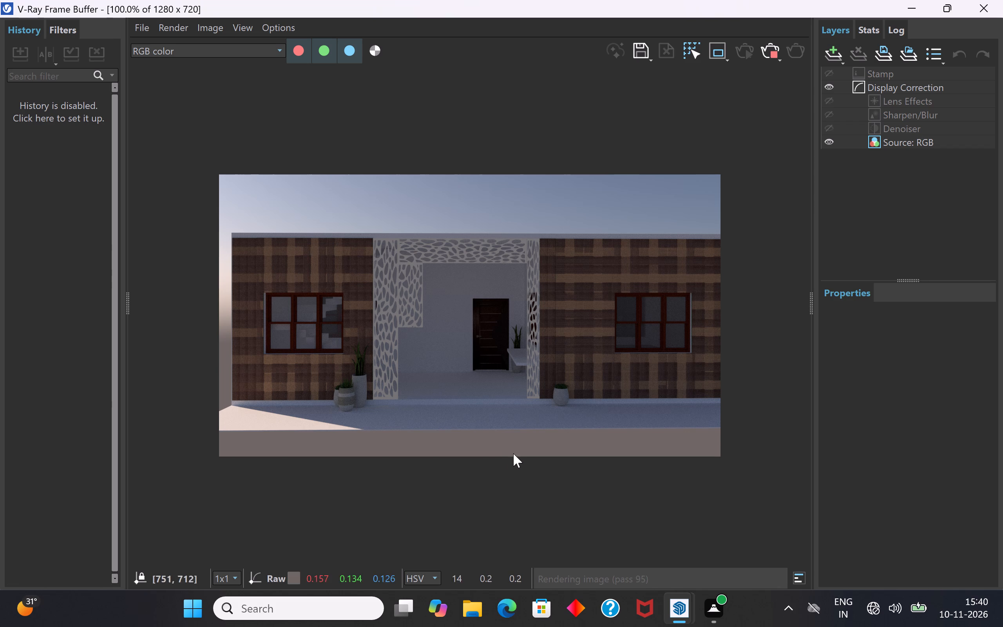
{"action": "scroll", "coordinate": [415, 495], "scroll_direction": "down", "scroll_amount": 1}
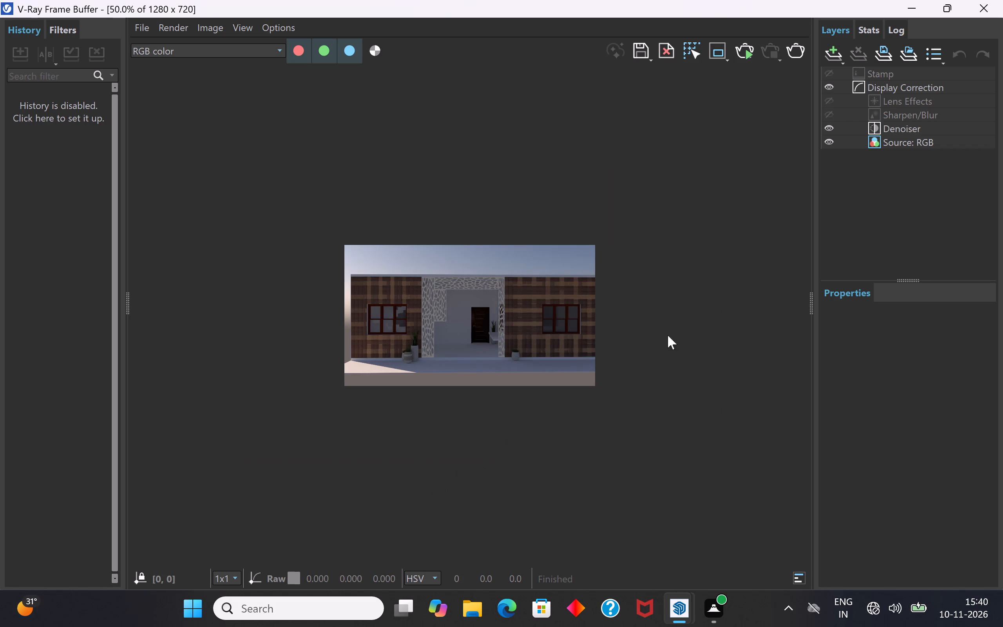
{"action": "left_click", "coordinate": [987, 8]}
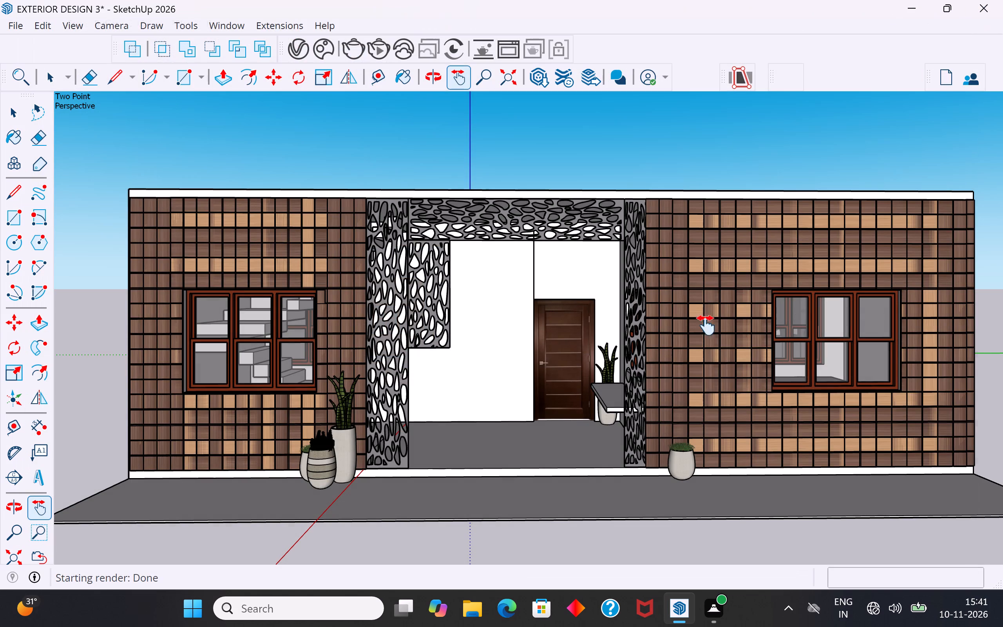
Render the house front with V-Ray from a slightly raised, angled view that takes in the roof and porch bench.
{"action": "scroll", "coordinate": [842, 487], "scroll_direction": "down", "scroll_amount": 1}
{"action": "scroll", "coordinate": [586, 483], "scroll_direction": "down", "scroll_amount": 1}
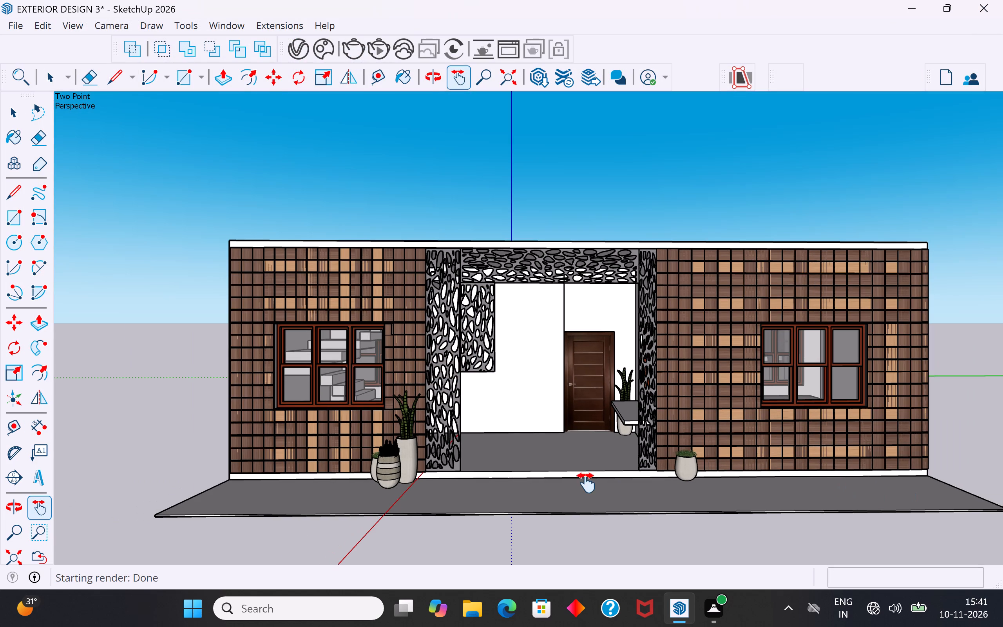
{"action": "scroll", "coordinate": [462, 425], "scroll_direction": "down", "scroll_amount": 1}
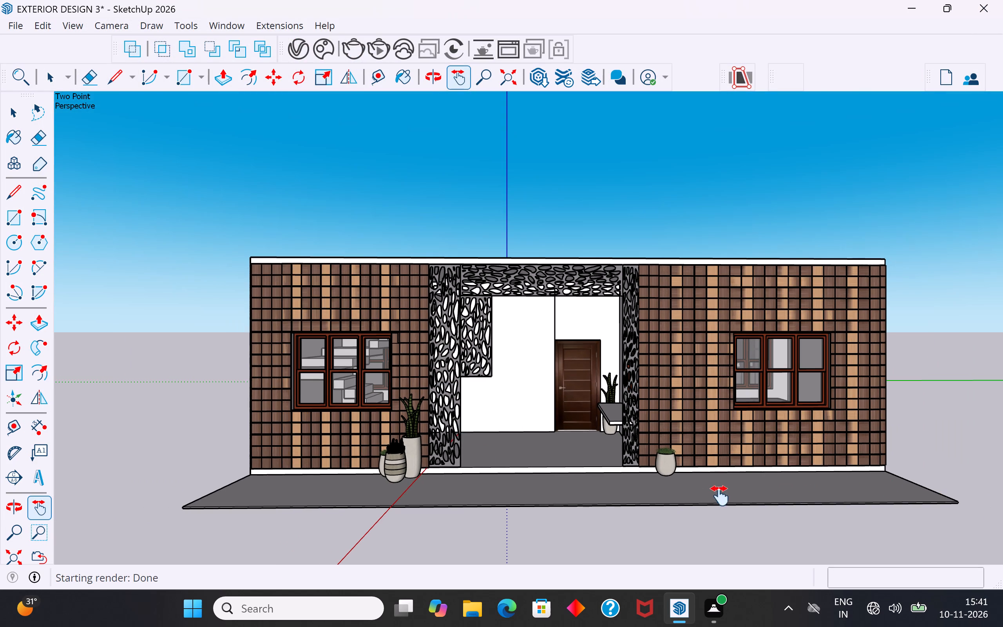
{"action": "middle_click_drag", "start_coordinate": [713, 496], "coordinate": [706, 594]}
{"action": "scroll", "coordinate": [479, 328], "scroll_direction": "down", "scroll_amount": 3}
{"action": "scroll", "coordinate": [622, 541], "scroll_direction": "up", "scroll_amount": 2}
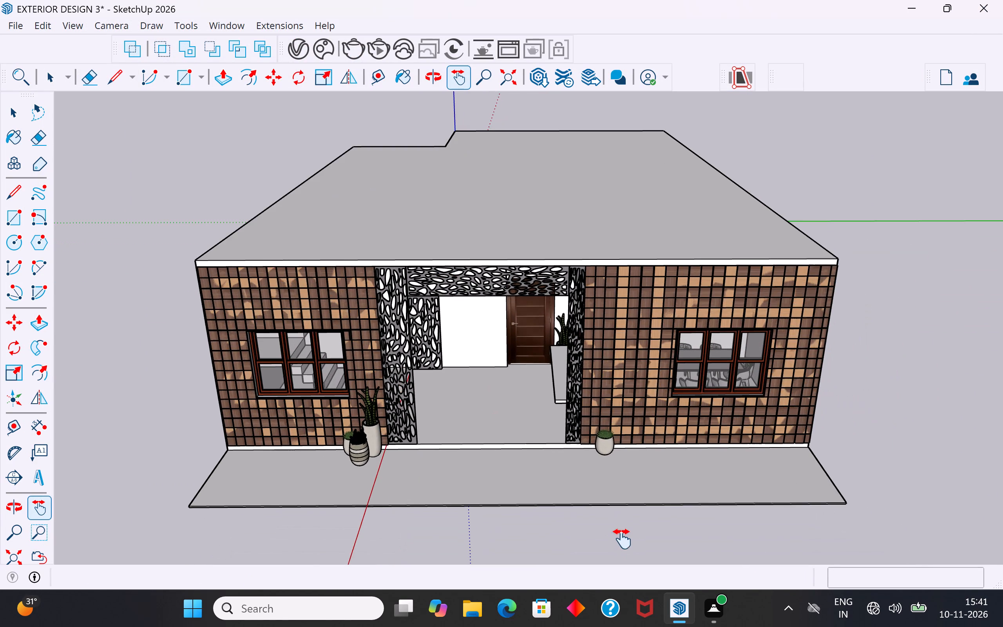
{"action": "scroll", "coordinate": [662, 513], "scroll_direction": "up", "scroll_amount": 2}
{"action": "middle_click_drag", "start_coordinate": [687, 478], "coordinate": [729, 452]}
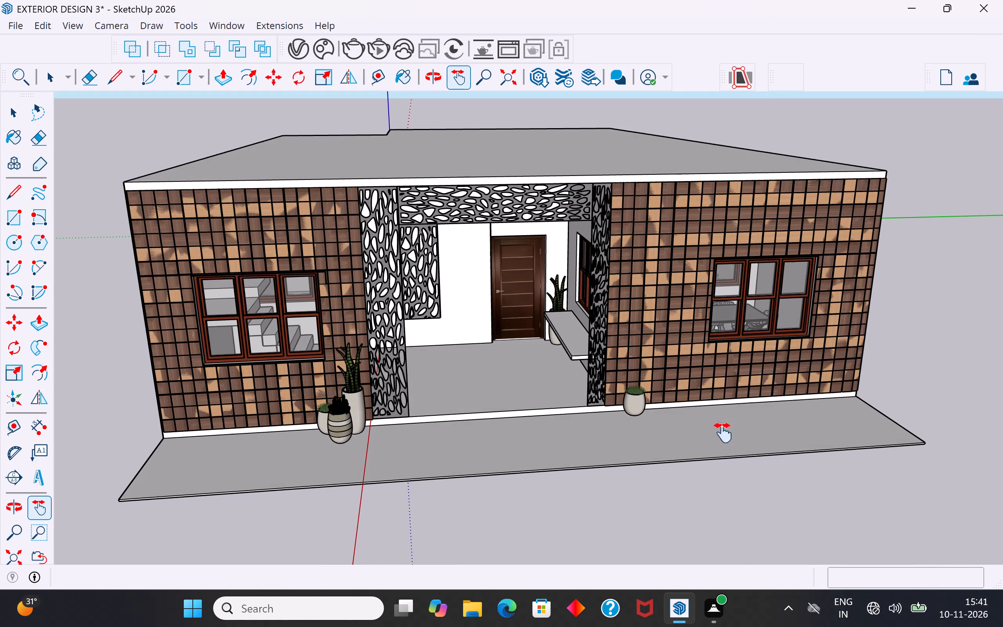
{"action": "scroll", "coordinate": [707, 360], "scroll_direction": "up", "scroll_amount": 1}
{"action": "scroll", "coordinate": [845, 395], "scroll_direction": "down", "scroll_amount": 1}
{"action": "middle_click_drag", "start_coordinate": [833, 383], "coordinate": [836, 372]}
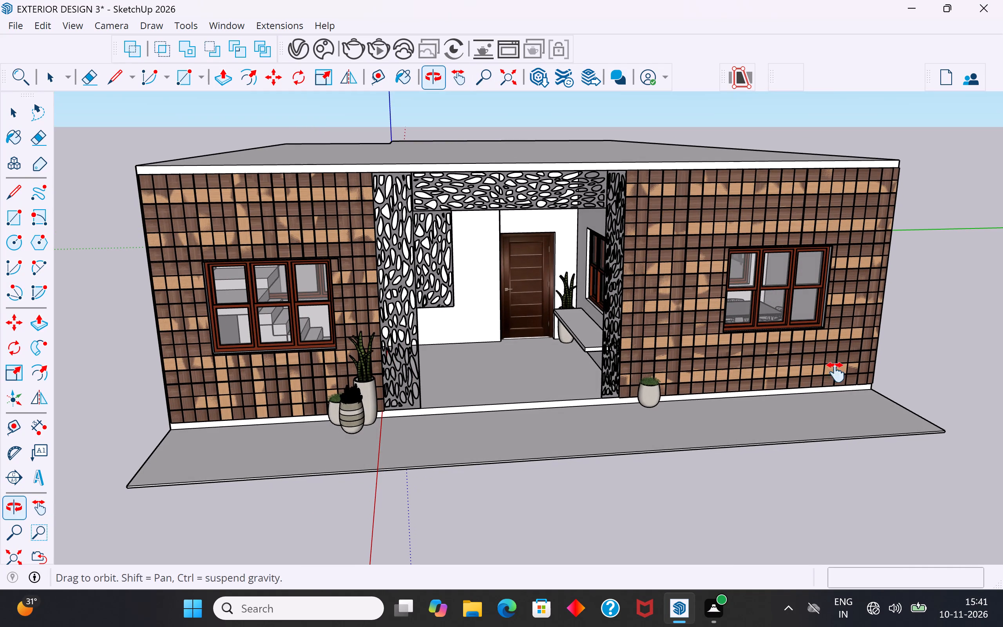
{"action": "scroll", "coordinate": [701, 379], "scroll_direction": "up", "scroll_amount": 1}
{"action": "scroll", "coordinate": [701, 498], "scroll_direction": "down", "scroll_amount": 3}
{"action": "middle_click_drag", "start_coordinate": [694, 415], "coordinate": [689, 399]}
{"action": "scroll", "coordinate": [456, 204], "scroll_direction": "up", "scroll_amount": 2}
{"action": "middle_click", "coordinate": [690, 329]}
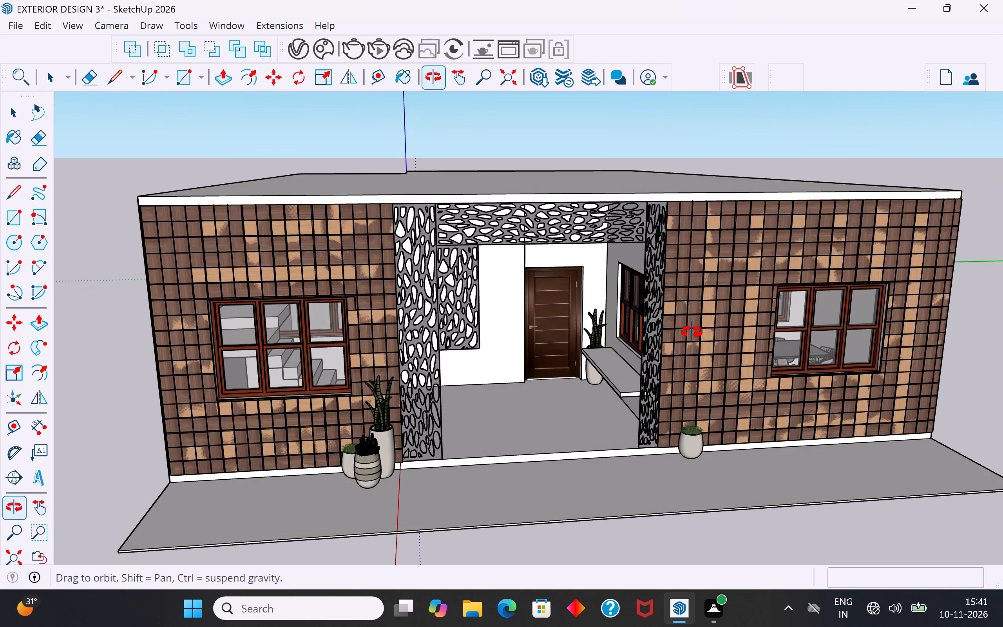
{"action": "left_click", "coordinate": [350, 48]}
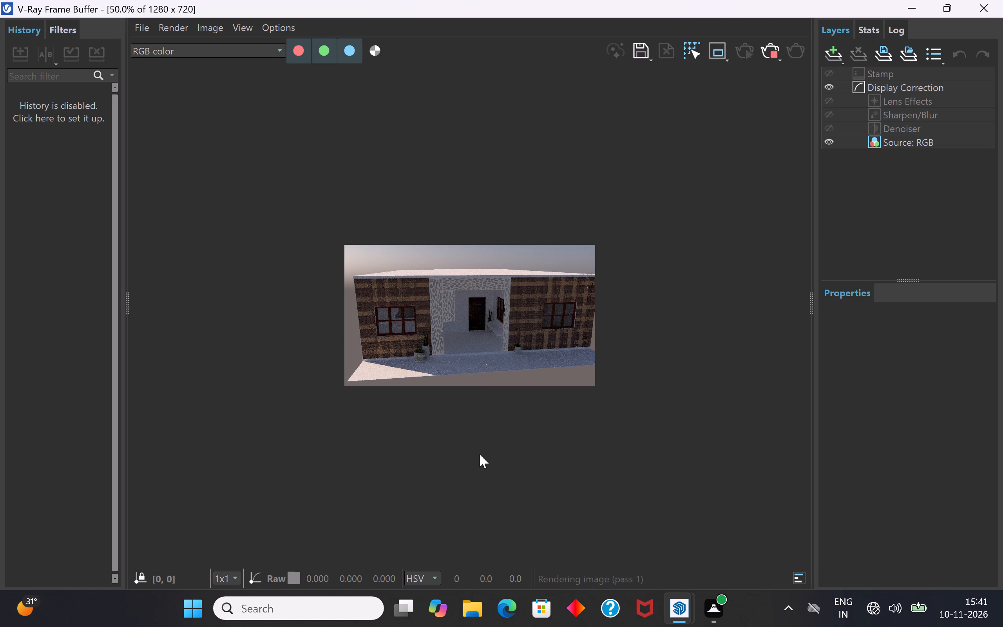
Examine the angled render's roof, porch and wall cladding as it finishes, and close the frame buffer.
{"action": "scroll", "coordinate": [499, 367], "scroll_direction": "up", "scroll_amount": 3}
{"action": "scroll", "coordinate": [499, 365], "scroll_direction": "down", "scroll_amount": 3}
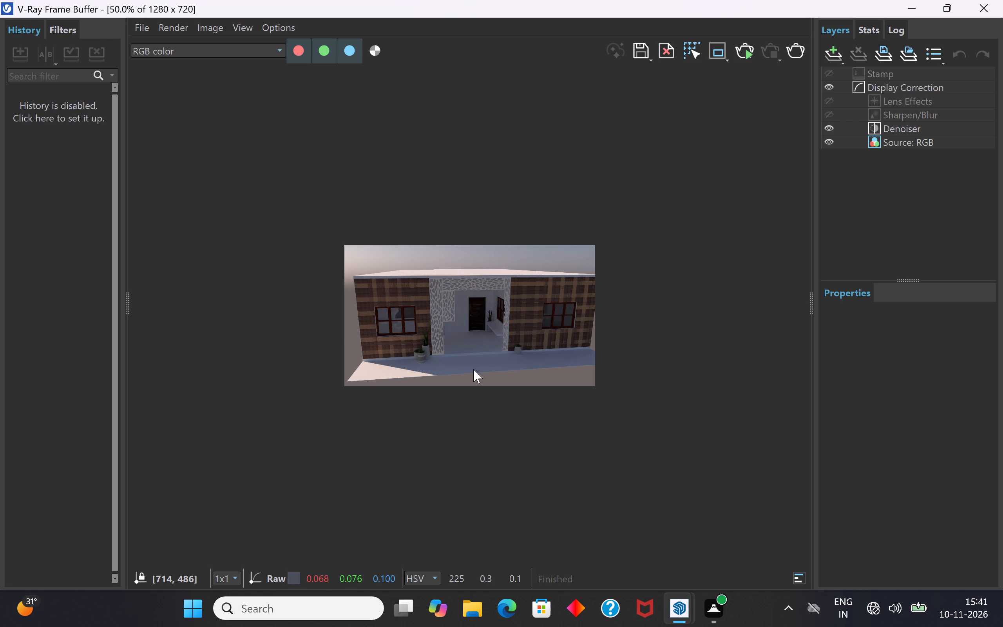
{"action": "scroll", "coordinate": [520, 262], "scroll_direction": "up", "scroll_amount": 2}
{"action": "scroll", "coordinate": [520, 262], "scroll_direction": "down", "scroll_amount": 1}
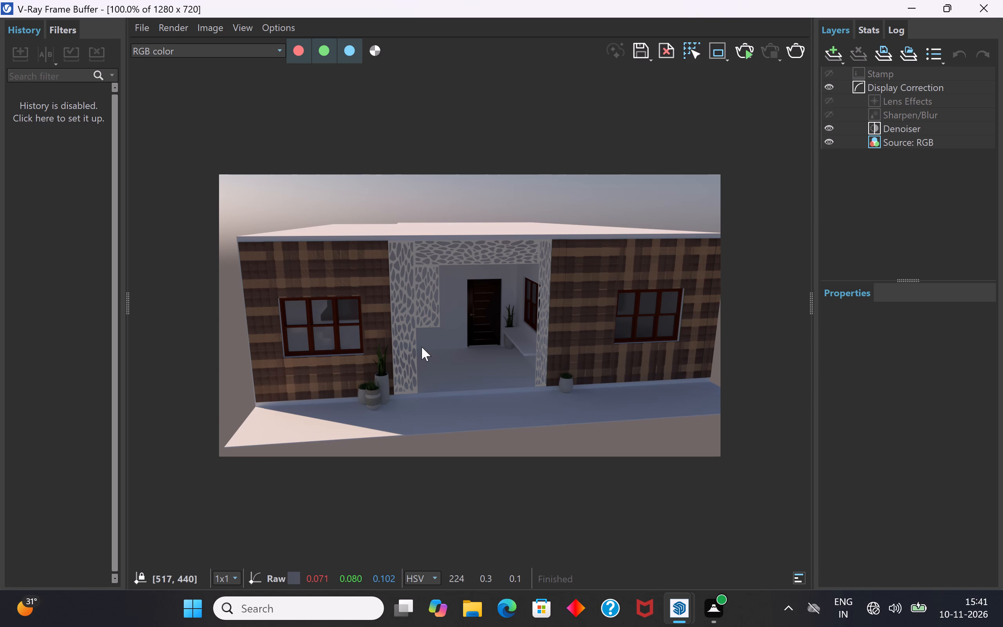
{"action": "left_click", "coordinate": [992, 6]}
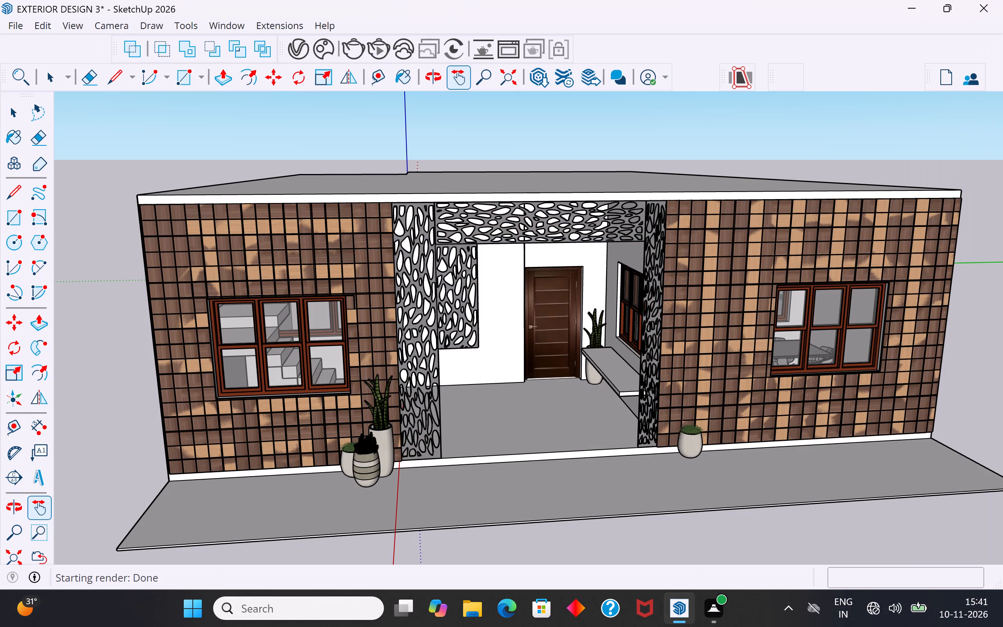
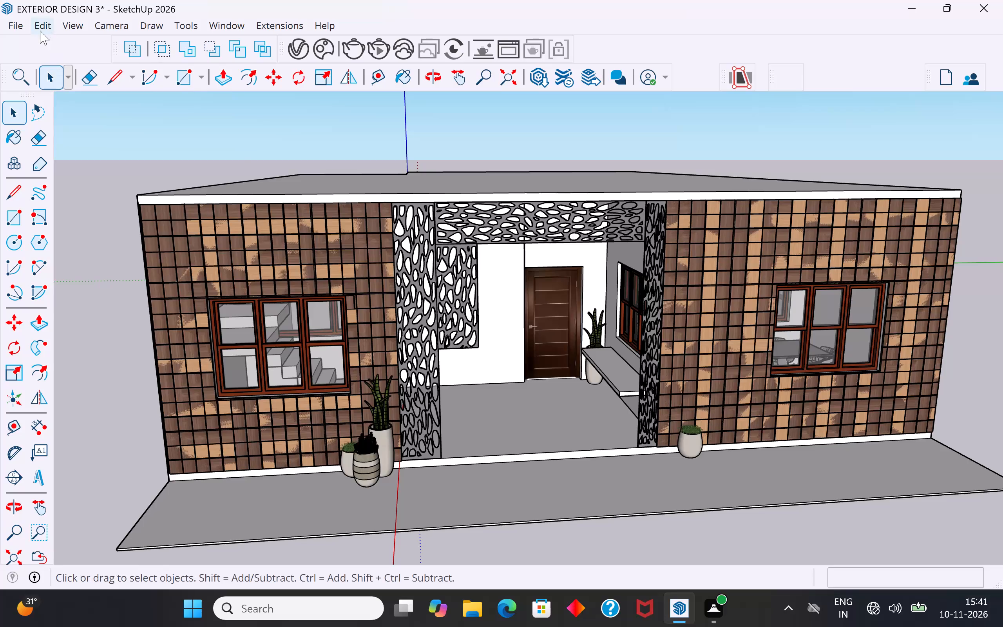
Save the current exterior design model.
{"action": "left_click", "coordinate": [15, 29]}
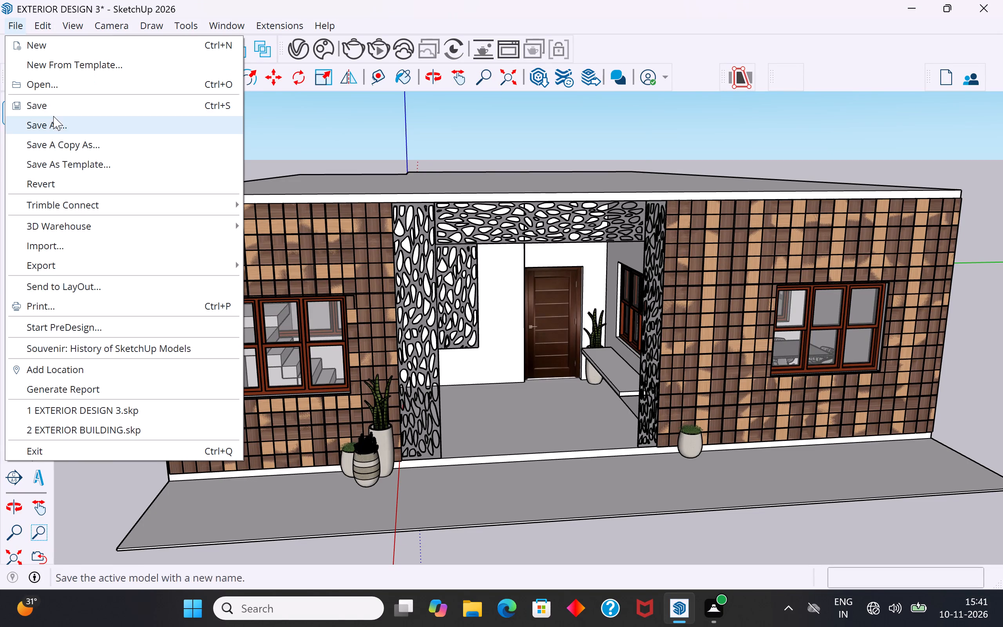
{"action": "left_click", "coordinate": [54, 107]}
{"action": "left_click", "coordinate": [475, 408]}
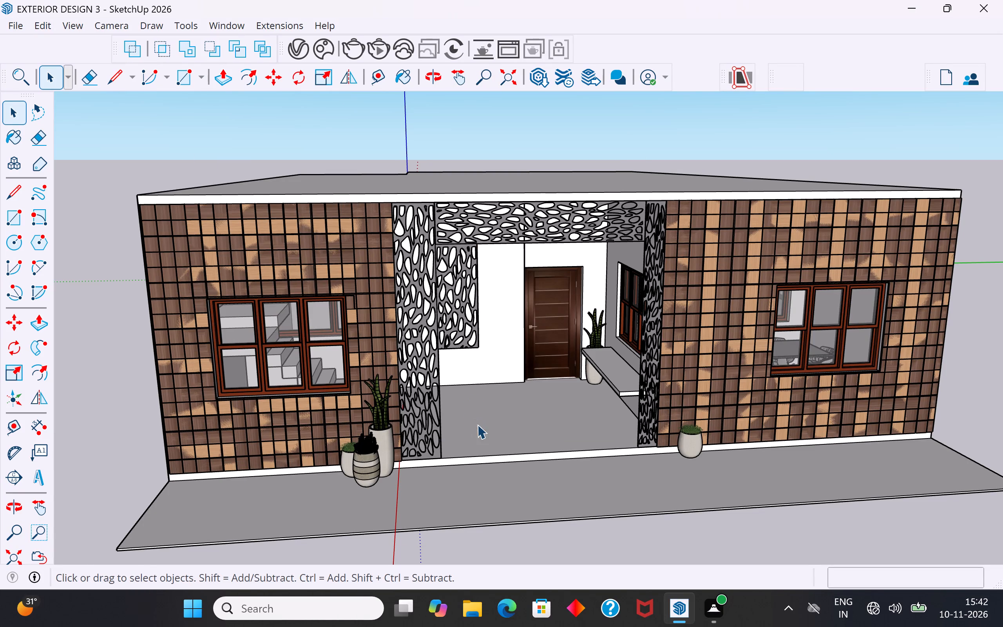
Examine the house's front facade, porch floor and roof slab from several angles.
{"action": "scroll", "coordinate": [536, 444], "scroll_direction": "up", "scroll_amount": 2}
{"action": "middle_click_drag", "start_coordinate": [570, 443], "coordinate": [496, 400]}
{"action": "scroll", "coordinate": [496, 400], "scroll_direction": "down", "scroll_amount": 4}
{"action": "middle_click_drag", "start_coordinate": [501, 399], "coordinate": [537, 442]}
{"action": "scroll", "coordinate": [542, 429], "scroll_direction": "up", "scroll_amount": 3}
{"action": "scroll", "coordinate": [386, 183], "scroll_direction": "up", "scroll_amount": 3}
{"action": "middle_click_drag", "start_coordinate": [408, 231], "coordinate": [366, 184]}
{"action": "scroll", "coordinate": [483, 263], "scroll_direction": "down", "scroll_amount": 4}
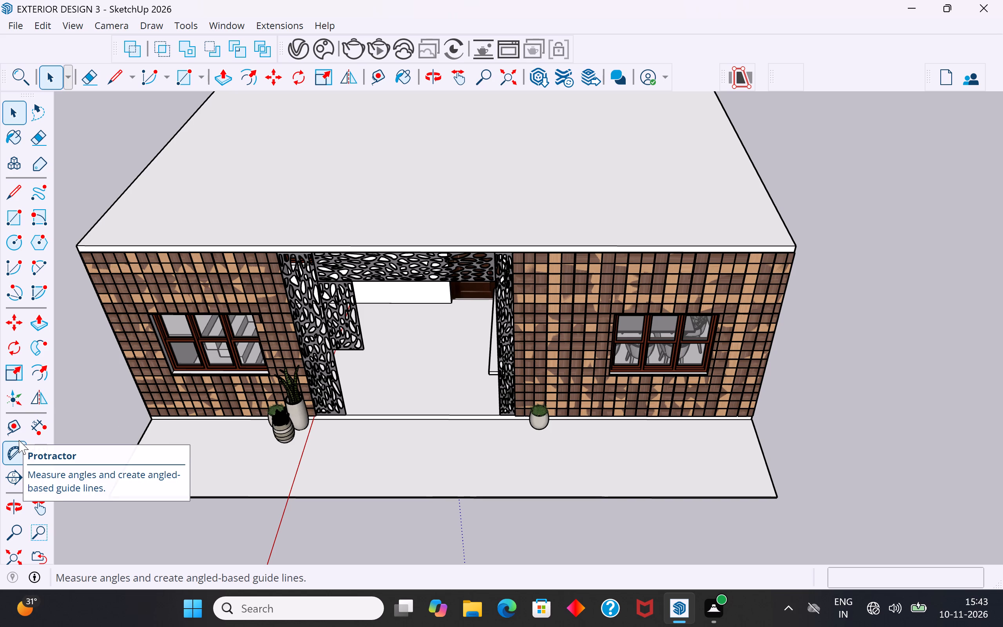
{"action": "scroll", "coordinate": [556, 442], "scroll_direction": "up", "scroll_amount": 2}
{"action": "middle_click_drag", "start_coordinate": [556, 435], "coordinate": [565, 434]}
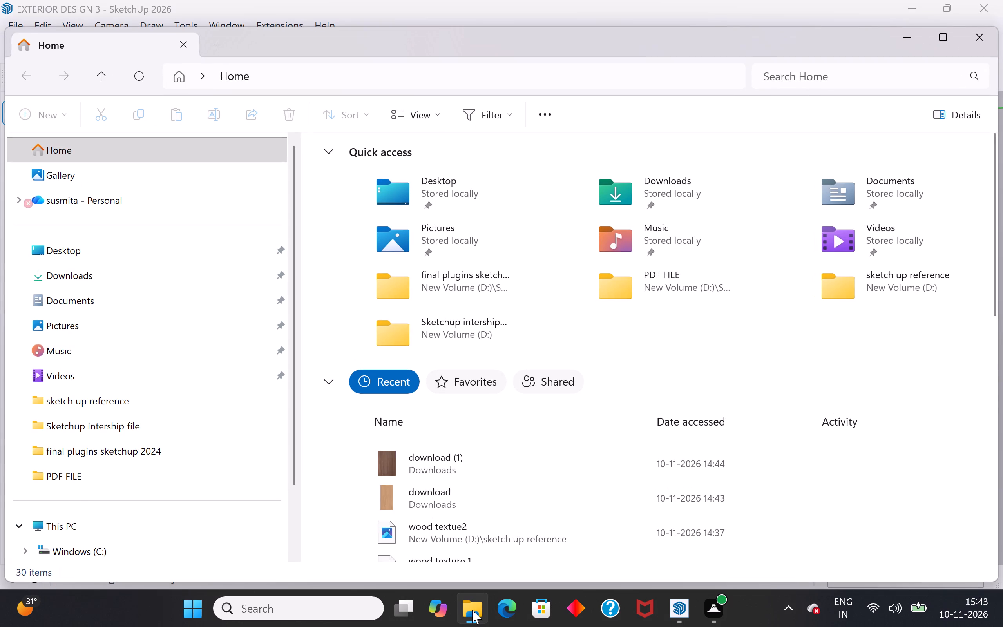
In File Explorer, open the sketch up reference folder on drive D and examine its images, selecting FLOOR IMAGE 2.
{"action": "scroll", "coordinate": [149, 497], "scroll_direction": "down", "scroll_amount": 3}
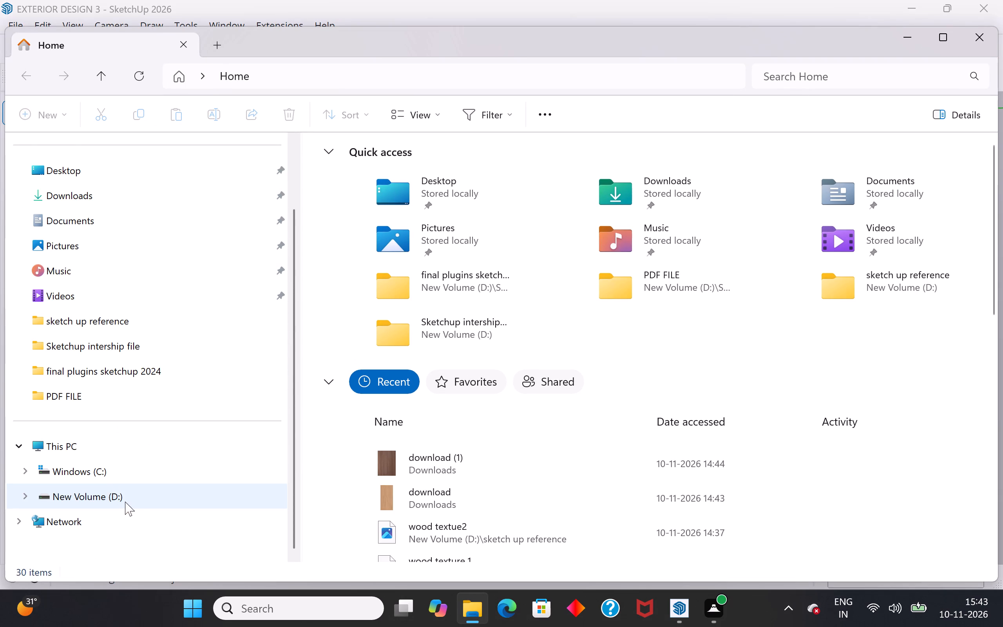
{"action": "double_click", "coordinate": [136, 497]}
{"action": "double_click", "coordinate": [425, 284]}
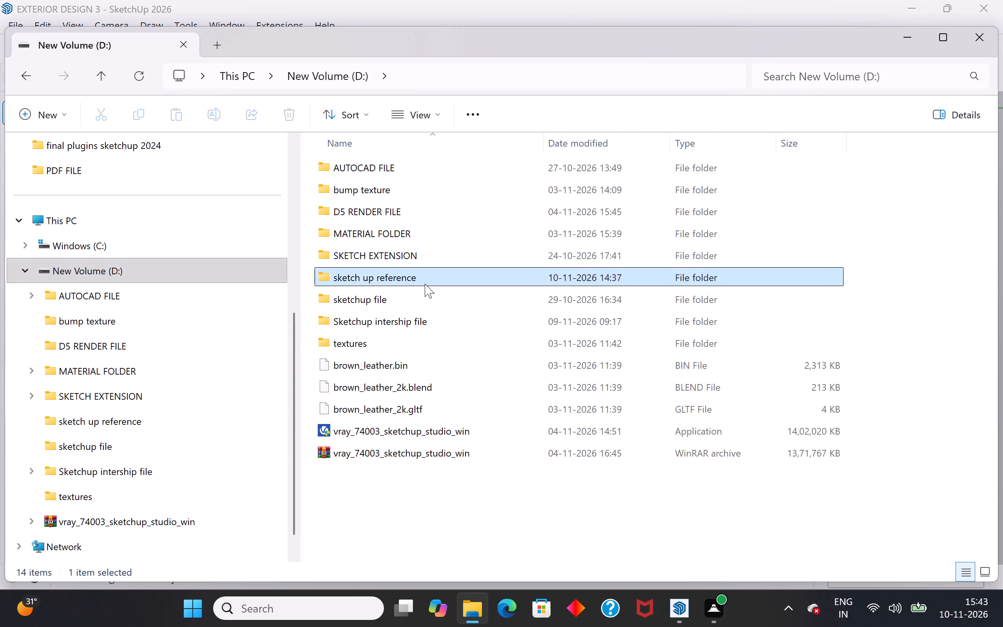
{"action": "scroll", "coordinate": [569, 319], "scroll_direction": "down", "scroll_amount": 4}
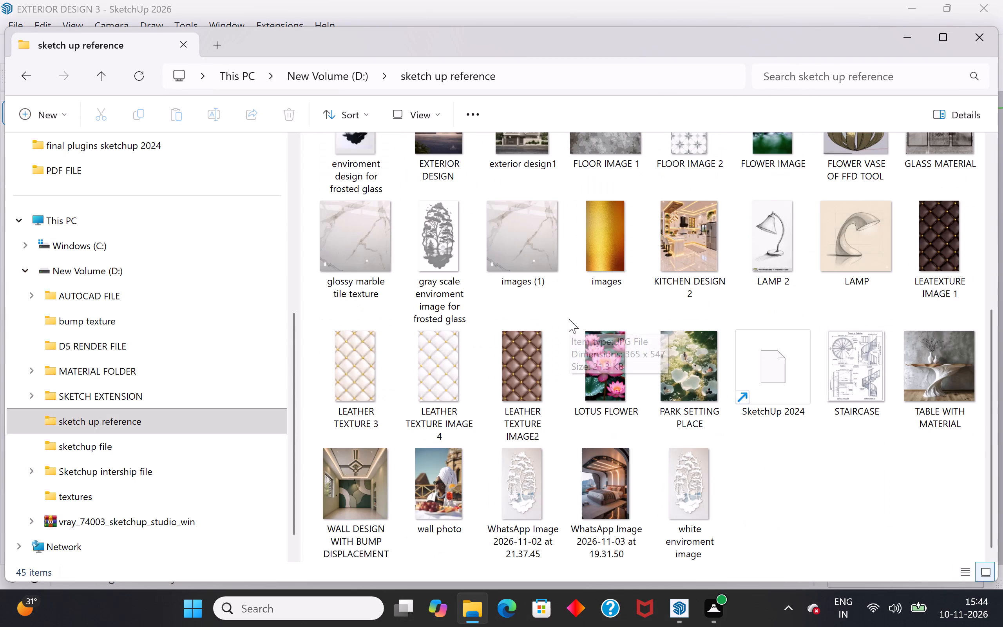
{"action": "scroll", "coordinate": [919, 350], "scroll_direction": "up", "scroll_amount": 1}
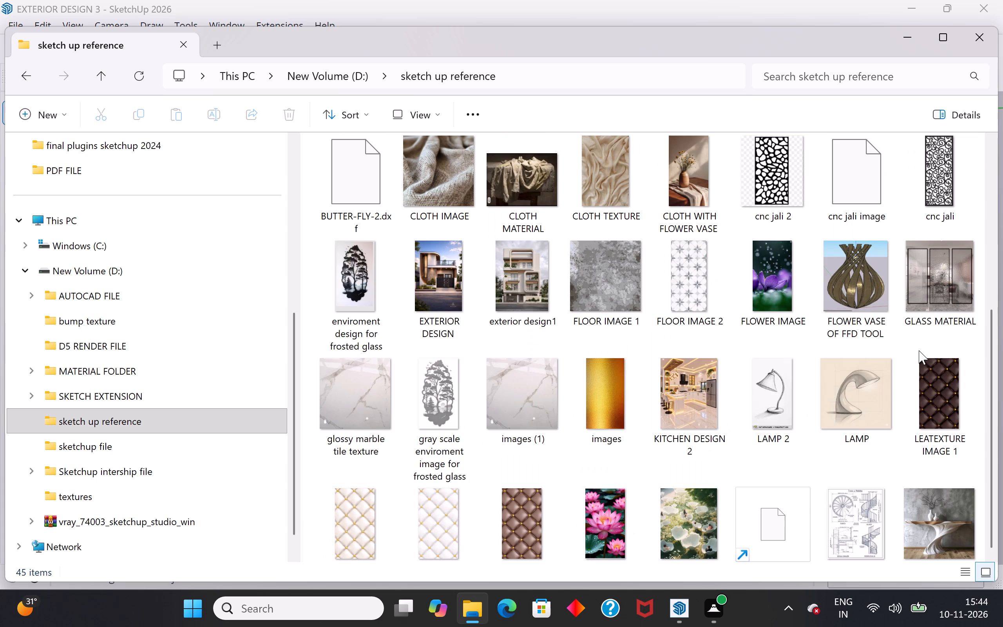
{"action": "scroll", "coordinate": [919, 350], "scroll_direction": "up", "scroll_amount": 1}
{"action": "left_click", "coordinate": [695, 383]}
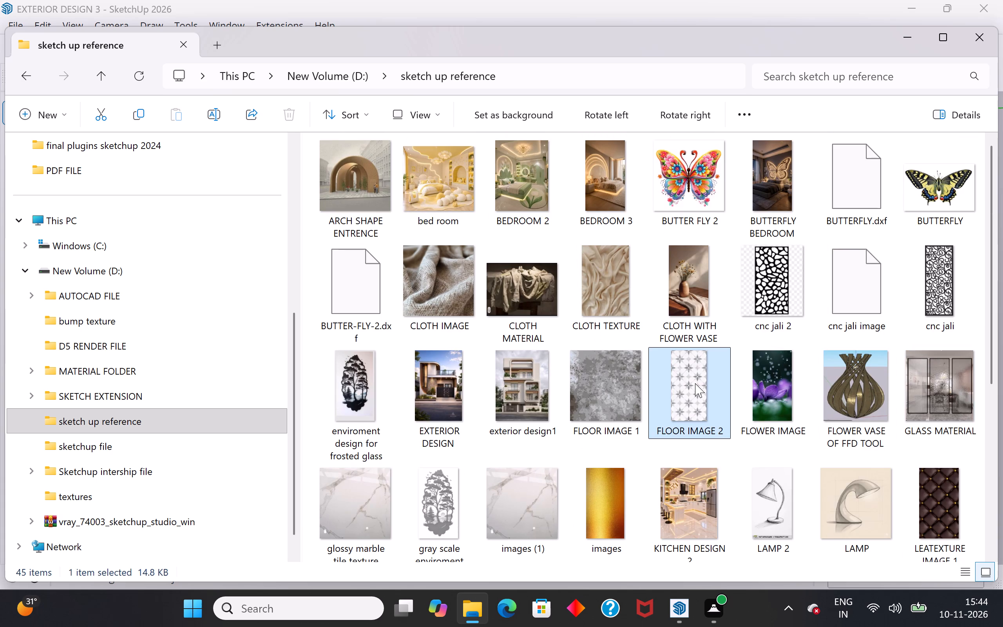
{"action": "scroll", "coordinate": [695, 383], "scroll_direction": "up", "scroll_amount": 4}
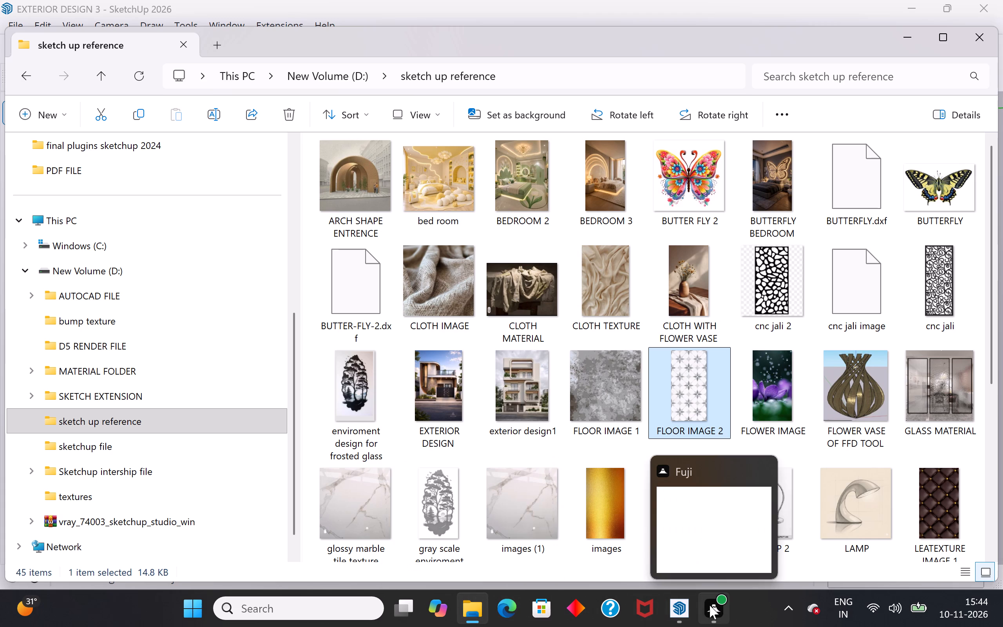
Switch to Google Chrome and search Google for "shiny floor texture", showing only image results.
{"action": "left_click", "coordinate": [337, 609]}
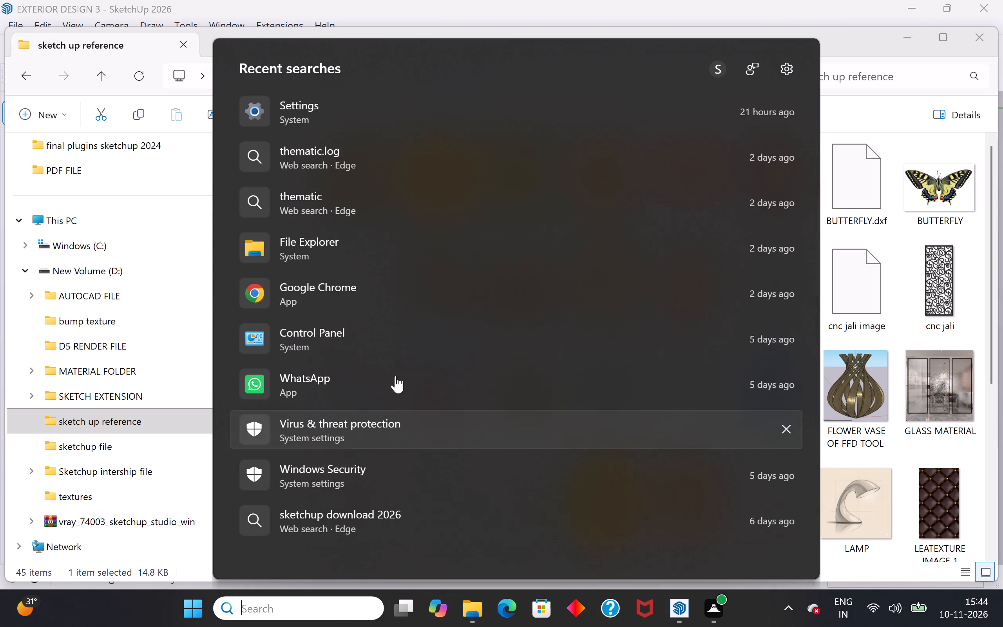
{"action": "left_click", "coordinate": [340, 297]}
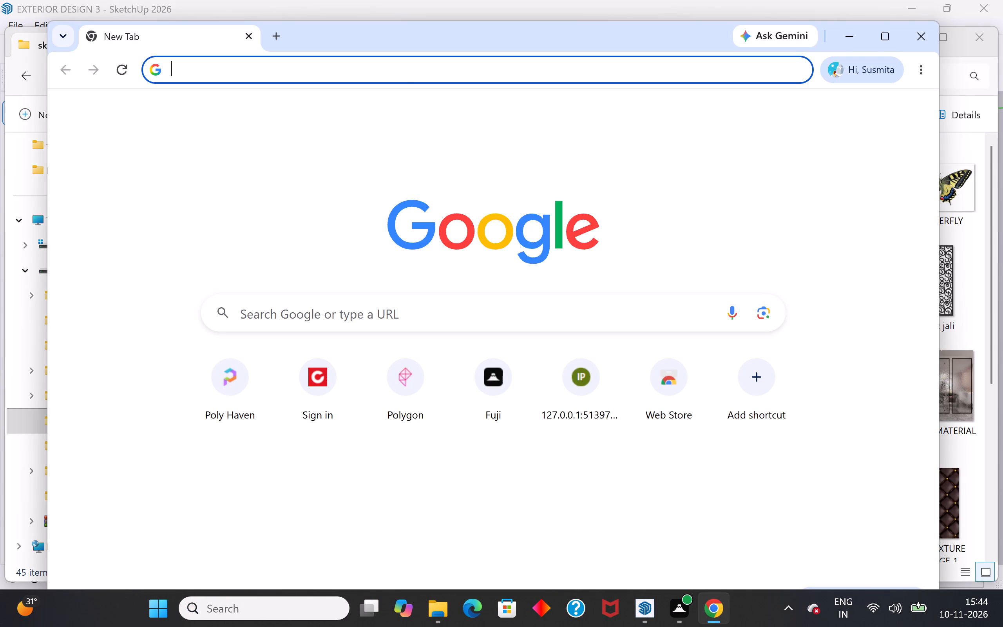
{"action": "left_click", "coordinate": [409, 68]}
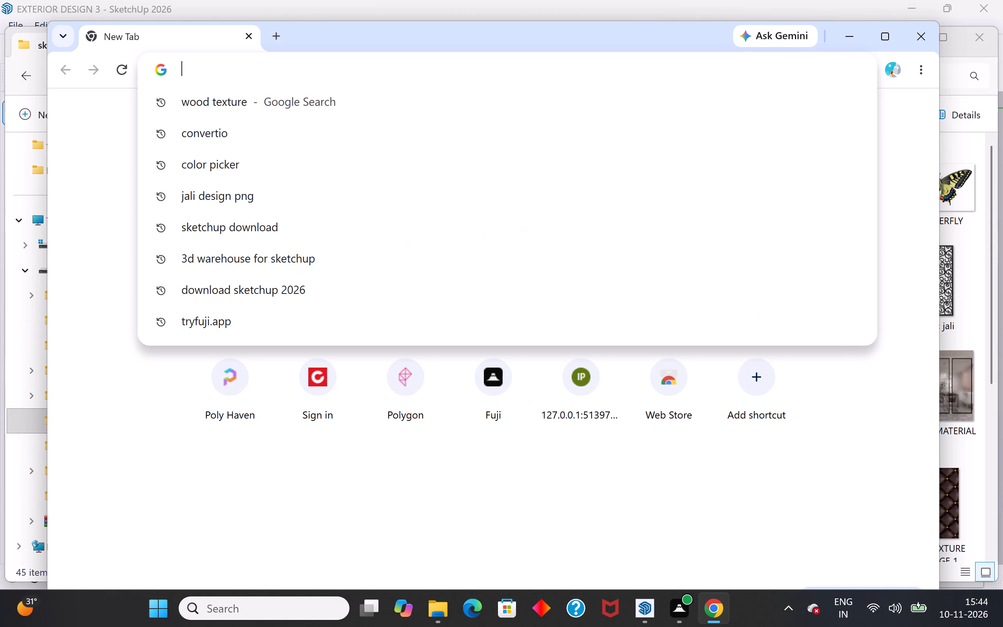
{"action": "type", "text": "glo"}
{"action": "type", "text": "ssy flo"}
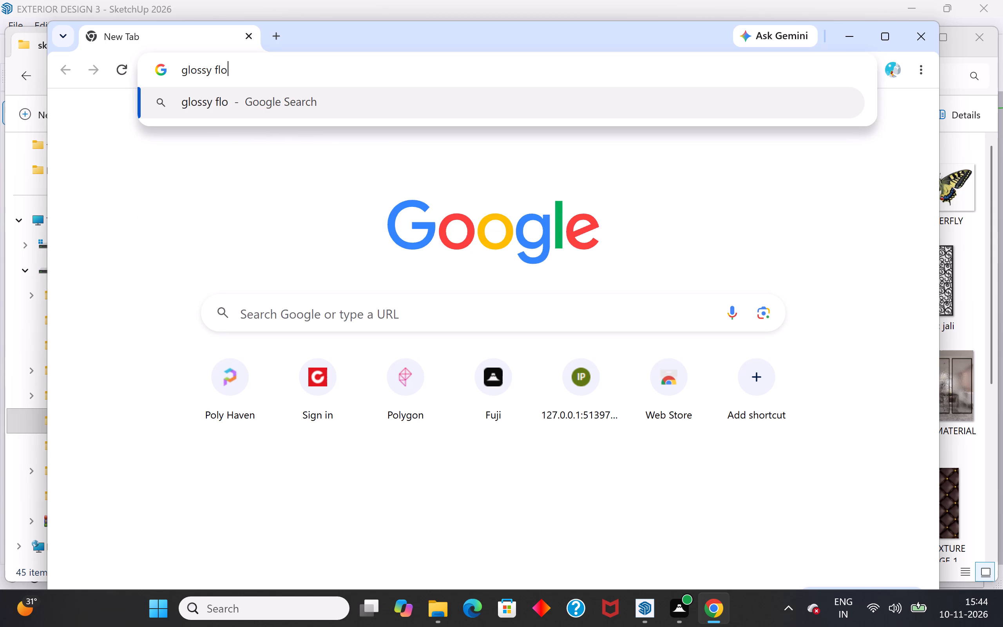
{"action": "type", "text": "or"}
{"action": "key", "text": "space"}
{"action": "type", "text": "im"}
{"action": "type", "text": "age"}
{"action": "key", "text": "space"}
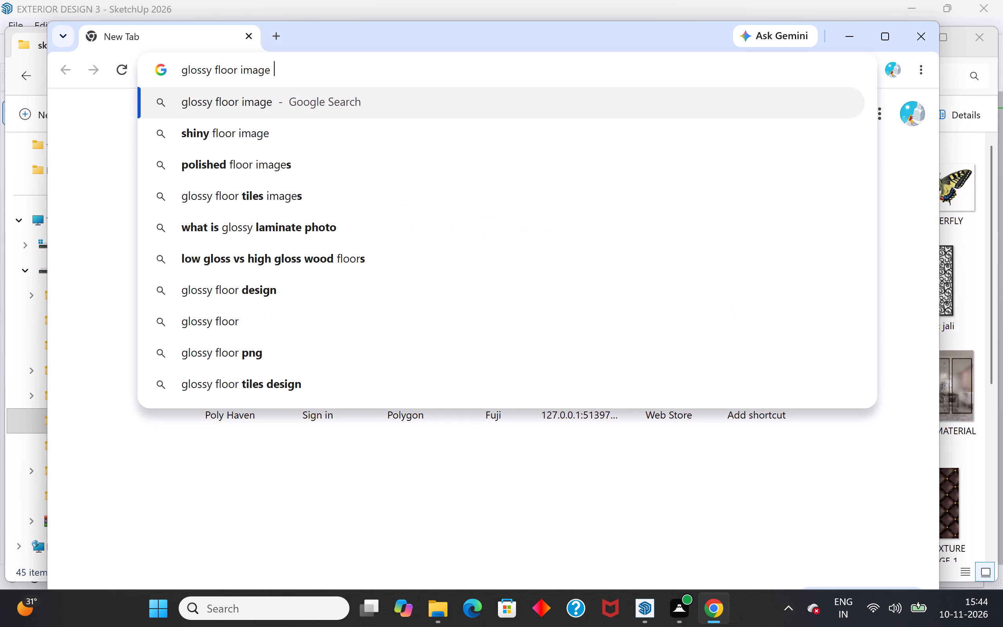
{"action": "key", "text": "BackSpace"}
{"action": "key", "text": "BackSpace"}
{"action": "key", "text": "BackSpace"}
{"action": "key", "text": "BackSpace"}
{"action": "key", "text": "BackSpace"}
{"action": "key", "text": "BackSpace"}
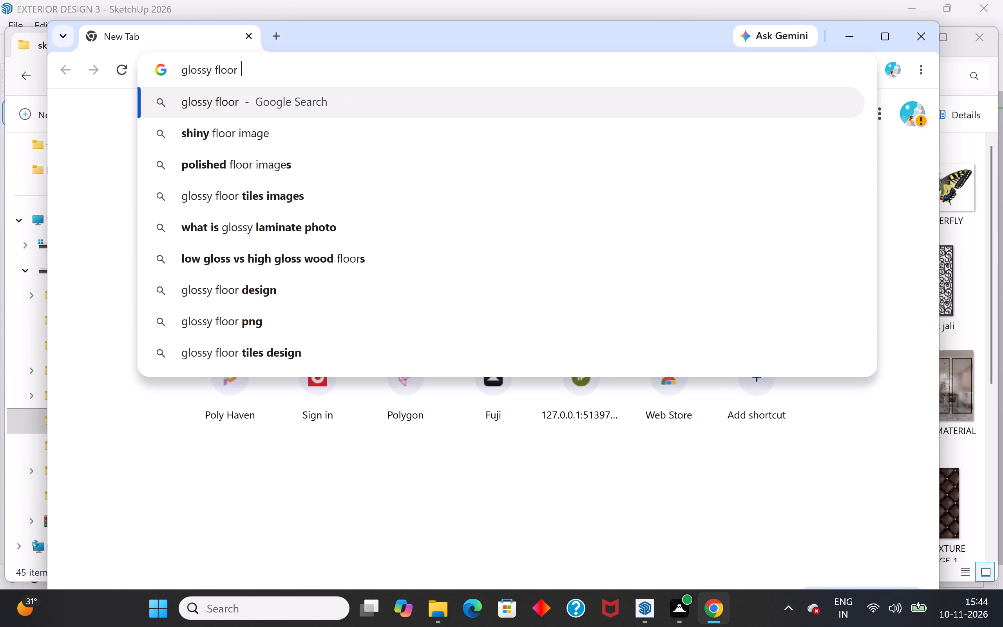
{"action": "type", "text": "texture"}
{"action": "key", "text": "space"}
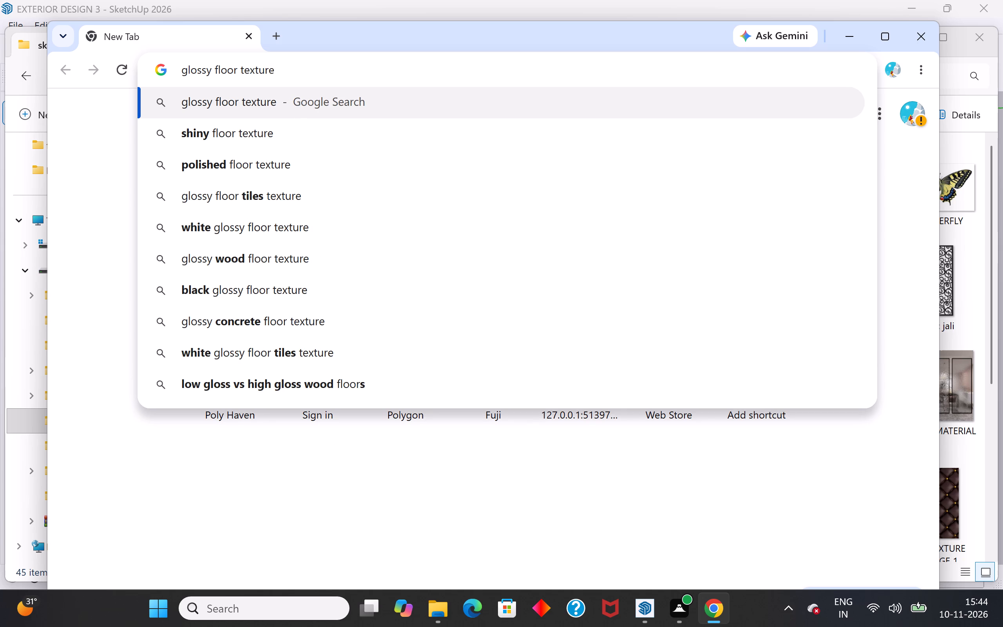
{"action": "left_click", "coordinate": [278, 136]}
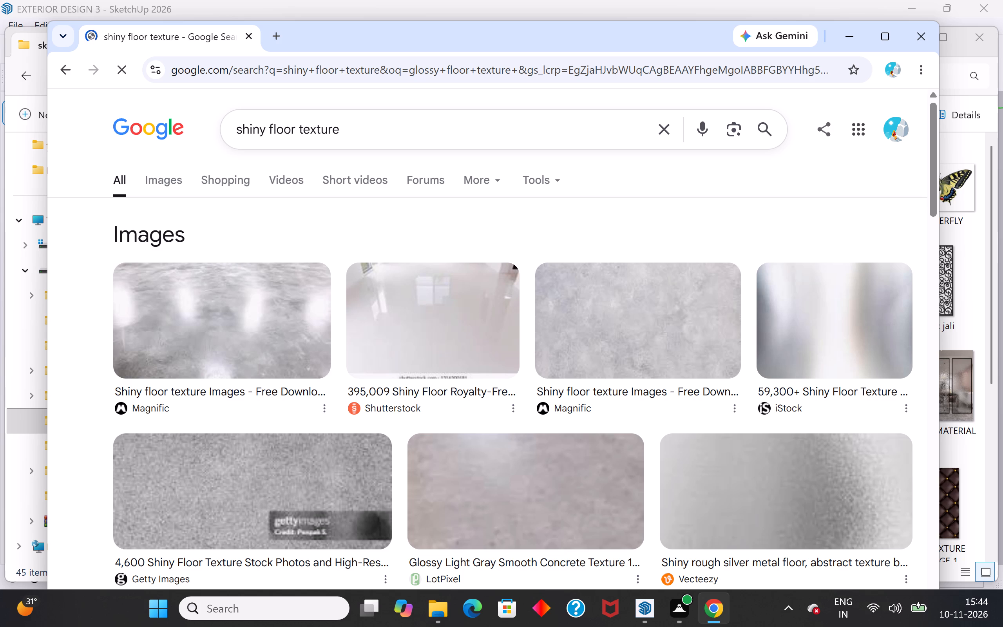
{"action": "scroll", "coordinate": [320, 133], "scroll_direction": "down", "scroll_amount": 5}
{"action": "scroll", "coordinate": [444, 354], "scroll_direction": "up", "scroll_amount": 9}
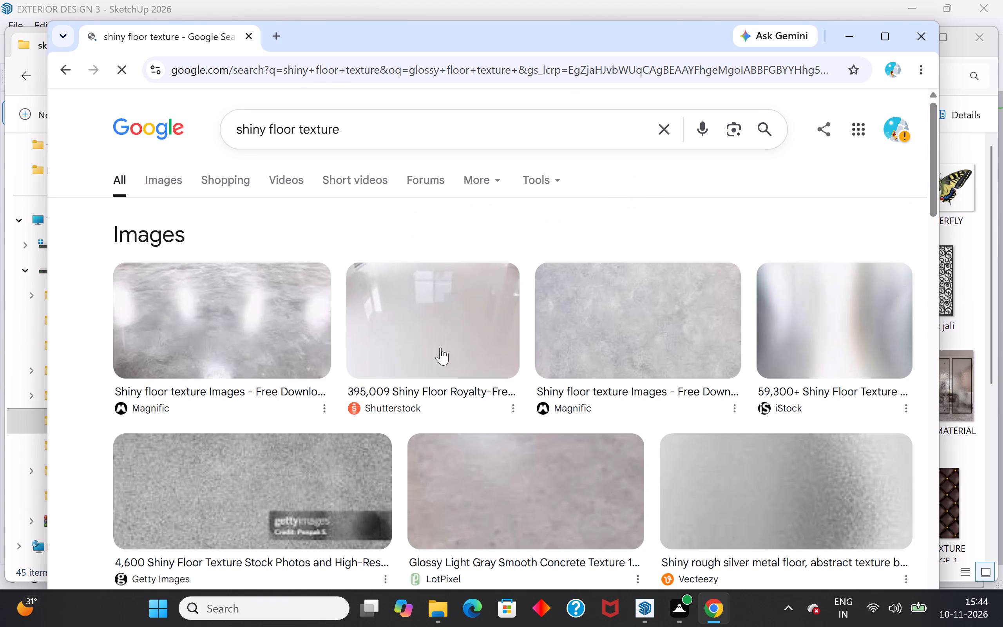
{"action": "left_click", "coordinate": [184, 182]}
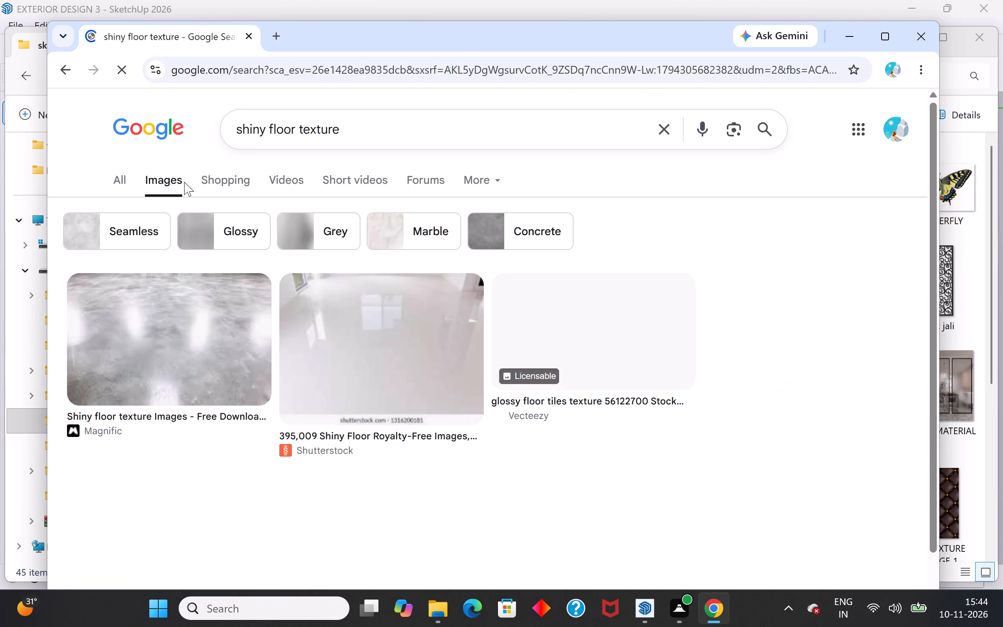
Look through the "shiny floor texture" image results for a tile or marble texture suited to the house floor.
{"action": "scroll", "coordinate": [521, 405], "scroll_direction": "down", "scroll_amount": 3}
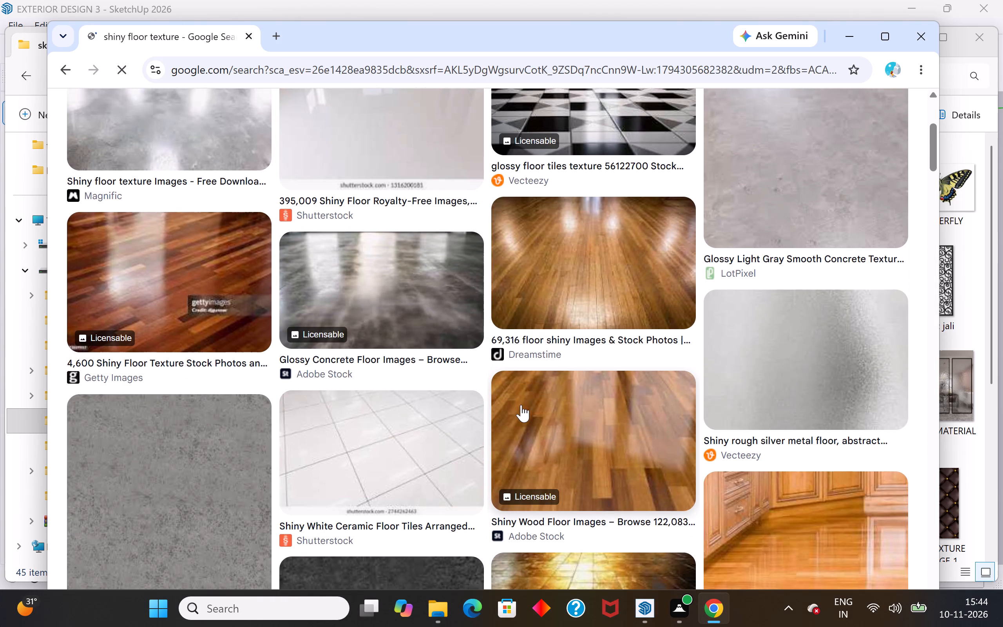
{"action": "scroll", "coordinate": [521, 405], "scroll_direction": "down", "scroll_amount": 11}
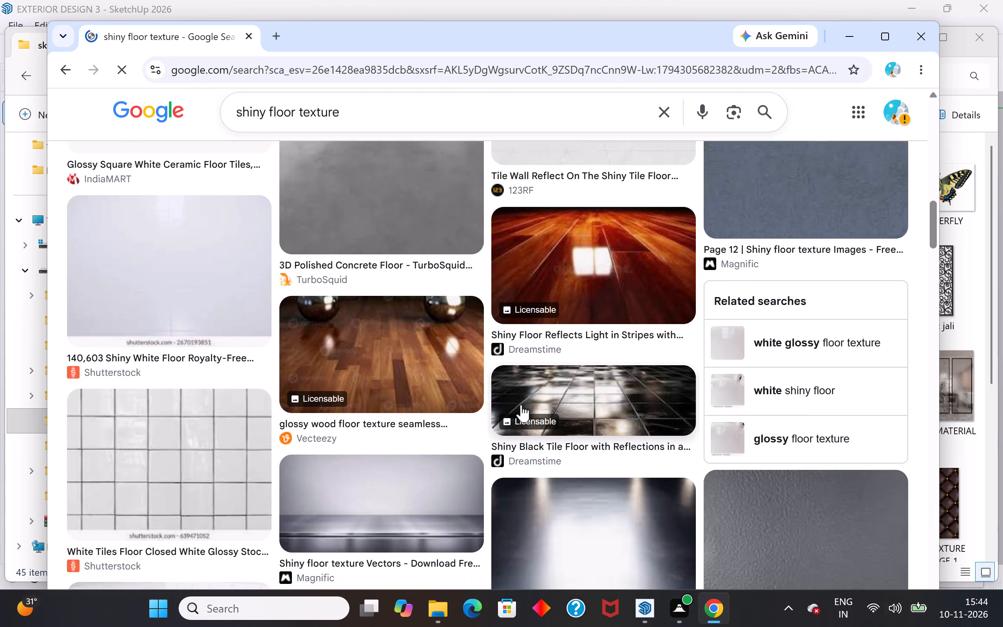
{"action": "scroll", "coordinate": [521, 405], "scroll_direction": "down", "scroll_amount": 11}
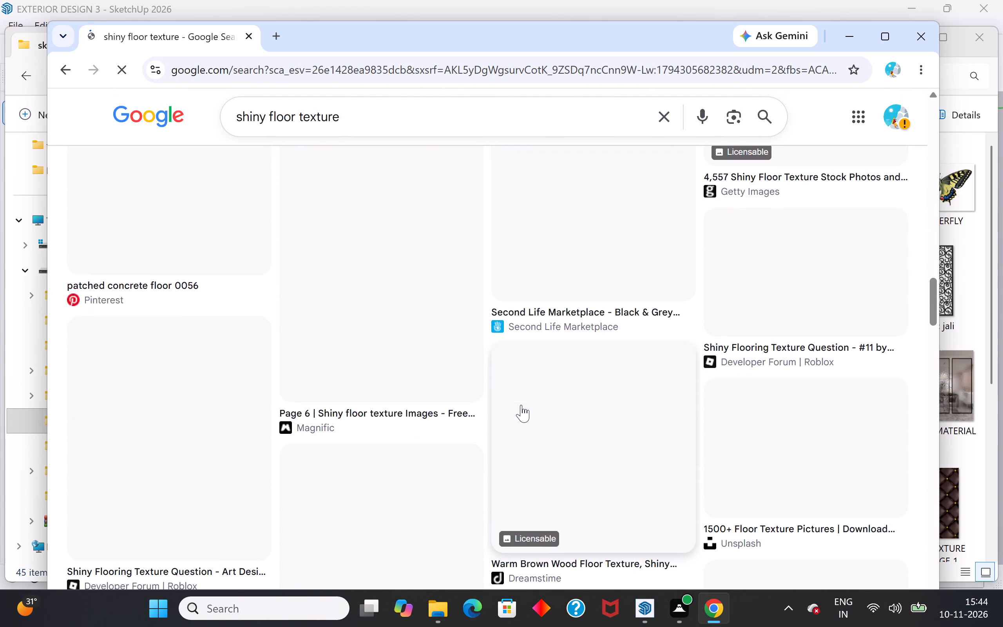
{"action": "scroll", "coordinate": [521, 405], "scroll_direction": "up", "scroll_amount": 9}
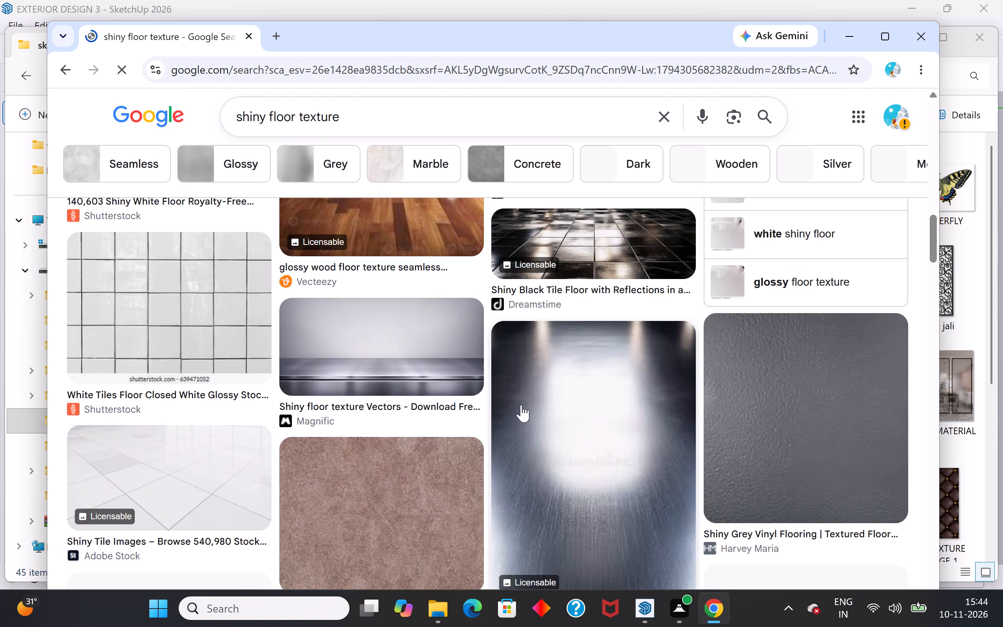
{"action": "scroll", "coordinate": [521, 405], "scroll_direction": "up", "scroll_amount": 2}
{"action": "scroll", "coordinate": [549, 361], "scroll_direction": "up", "scroll_amount": 5}
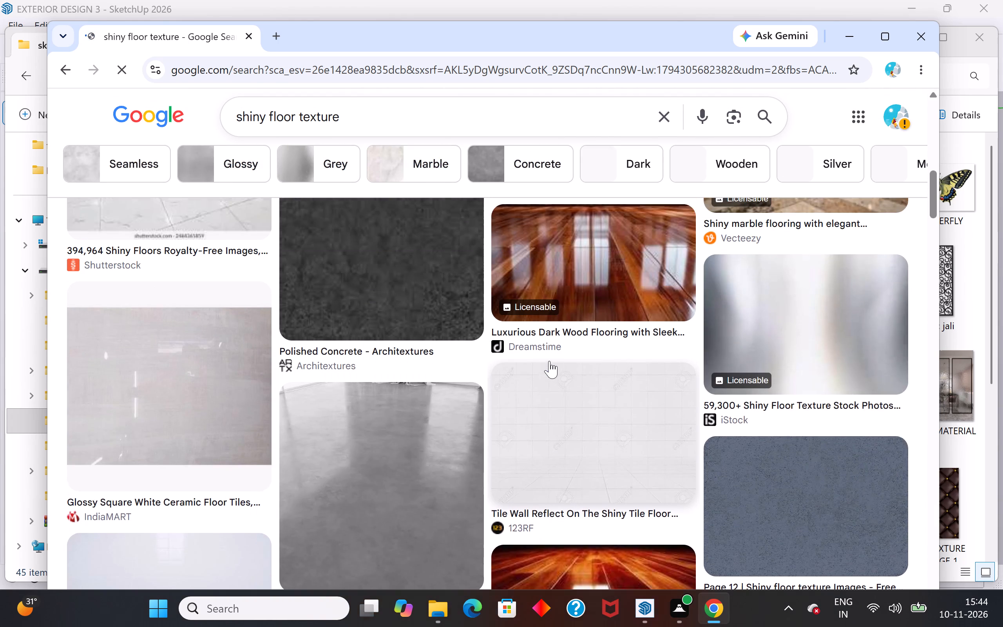
{"action": "scroll", "coordinate": [549, 361], "scroll_direction": "up", "scroll_amount": 1}
{"action": "scroll", "coordinate": [549, 361], "scroll_direction": "down", "scroll_amount": 2}
{"action": "scroll", "coordinate": [549, 361], "scroll_direction": "up", "scroll_amount": 8}
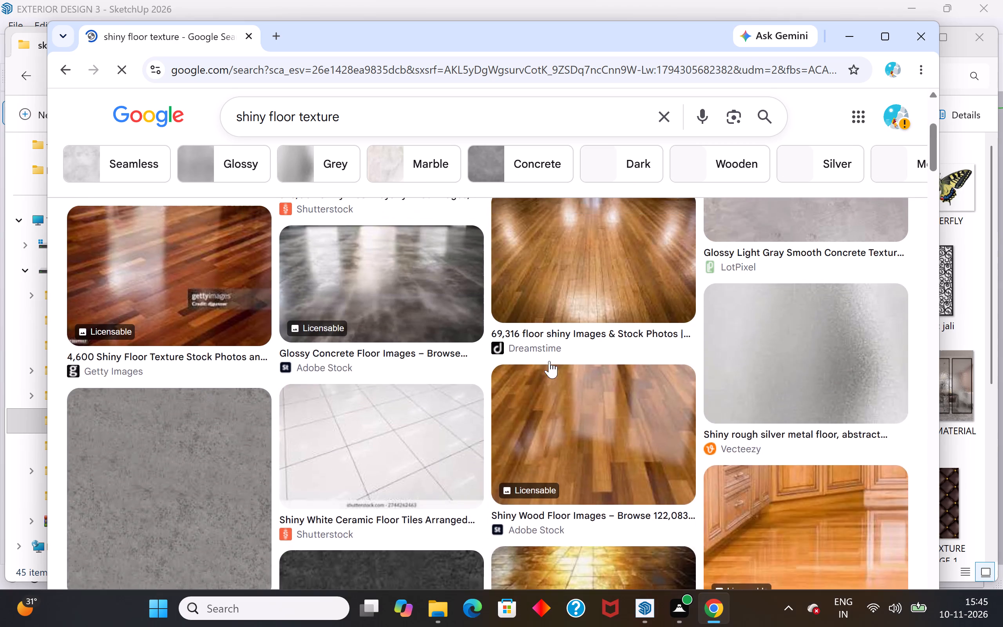
{"action": "scroll", "coordinate": [549, 361], "scroll_direction": "up", "scroll_amount": 5}
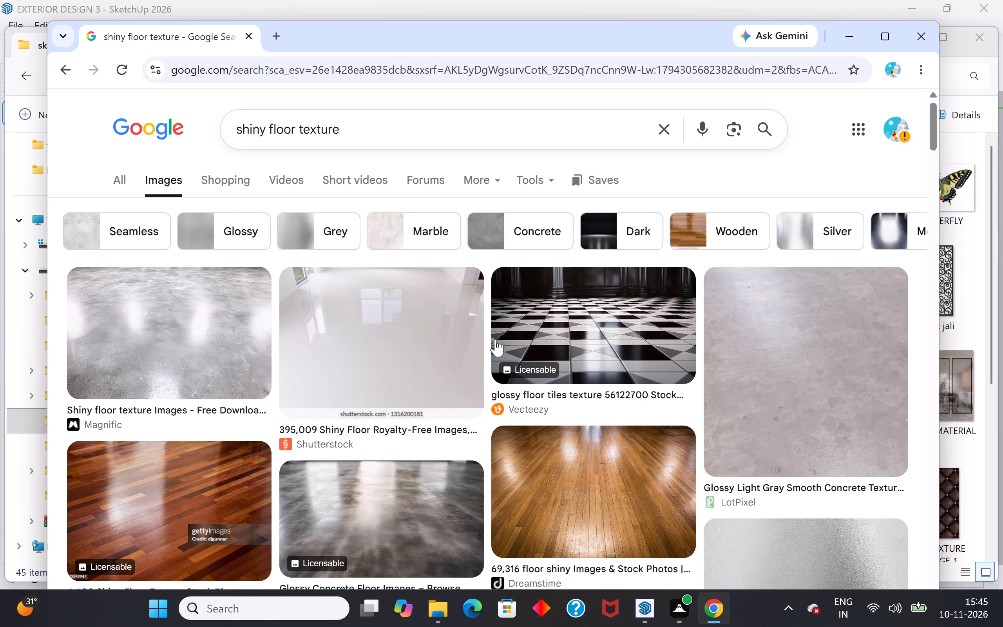
{"action": "scroll", "coordinate": [492, 350], "scroll_direction": "down", "scroll_amount": 4}
{"action": "scroll", "coordinate": [395, 391], "scroll_direction": "down", "scroll_amount": 7}
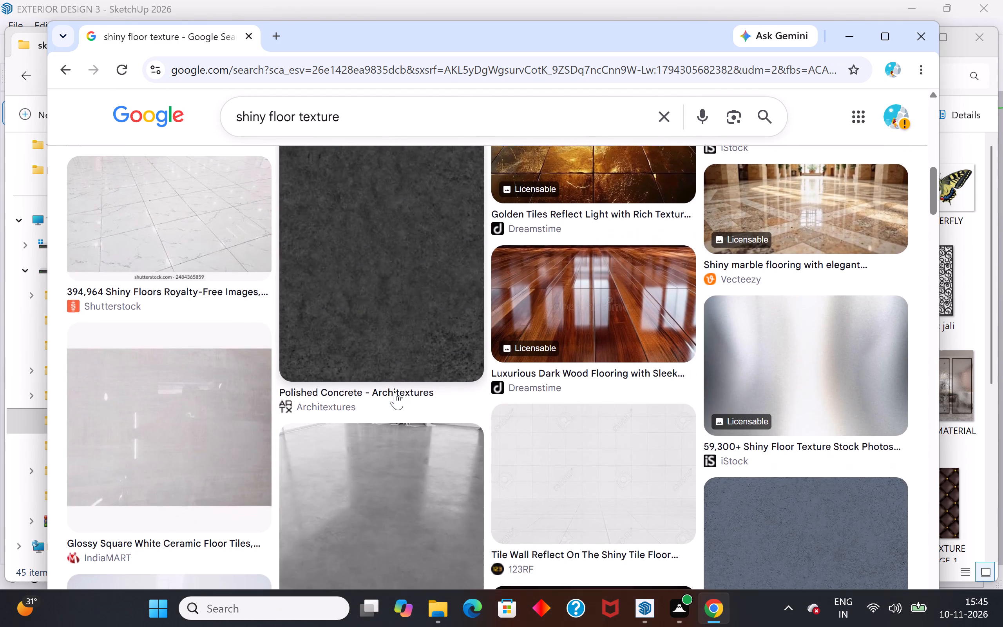
{"action": "scroll", "coordinate": [395, 392], "scroll_direction": "down", "scroll_amount": 9}
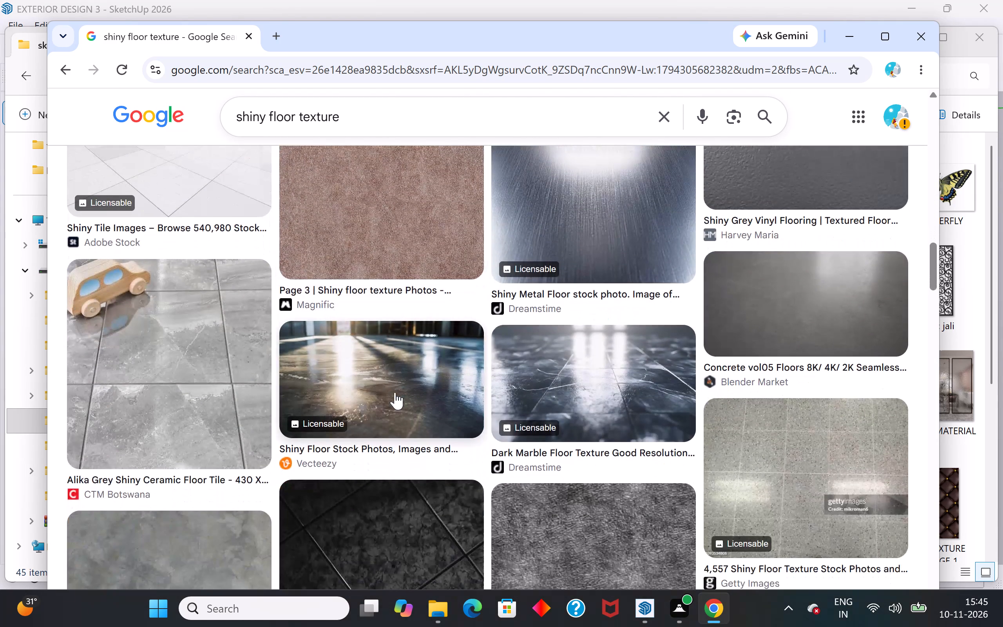
{"action": "scroll", "coordinate": [395, 392], "scroll_direction": "down", "scroll_amount": 12}
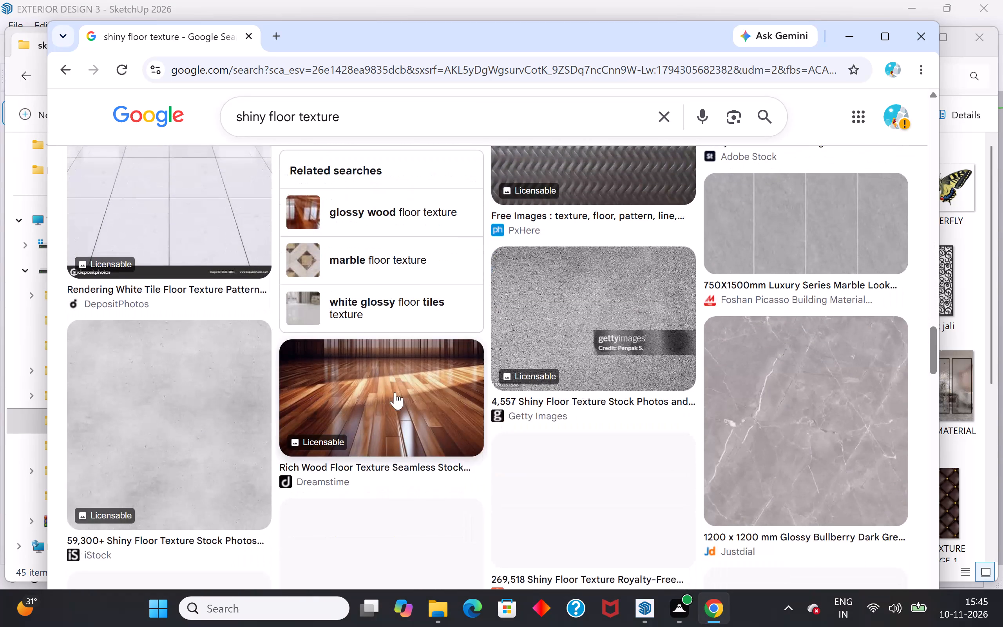
{"action": "scroll", "coordinate": [395, 392], "scroll_direction": "down", "scroll_amount": 7}
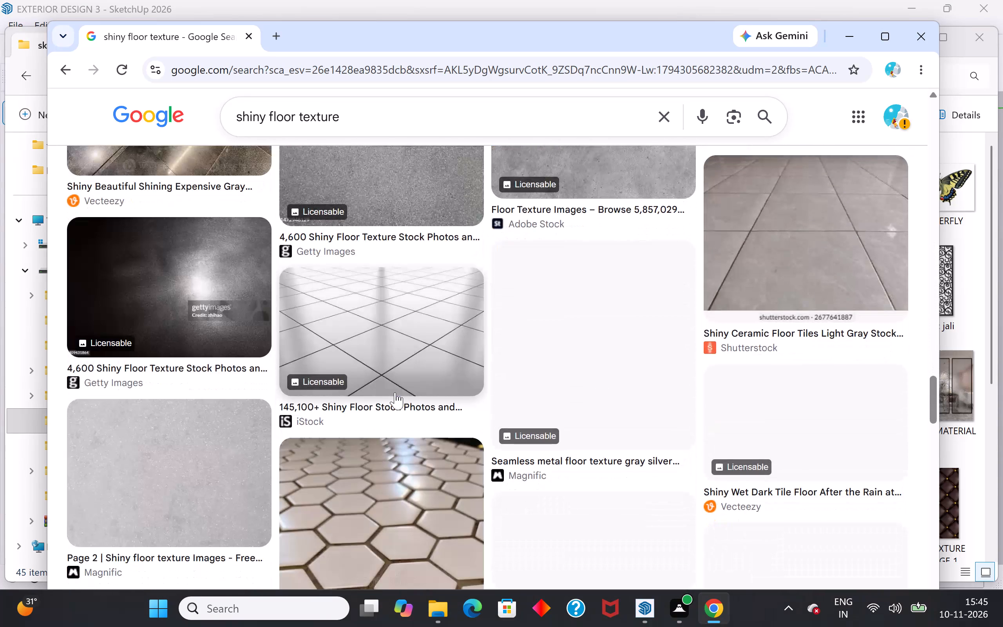
{"action": "scroll", "coordinate": [395, 392], "scroll_direction": "down", "scroll_amount": 9}
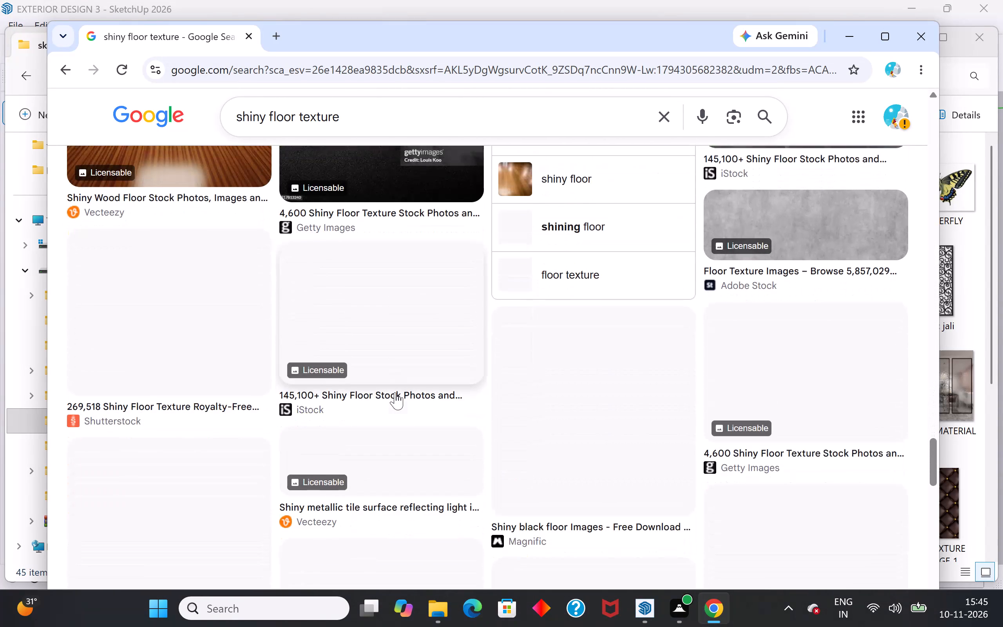
{"action": "scroll", "coordinate": [395, 392], "scroll_direction": "down", "scroll_amount": 1}
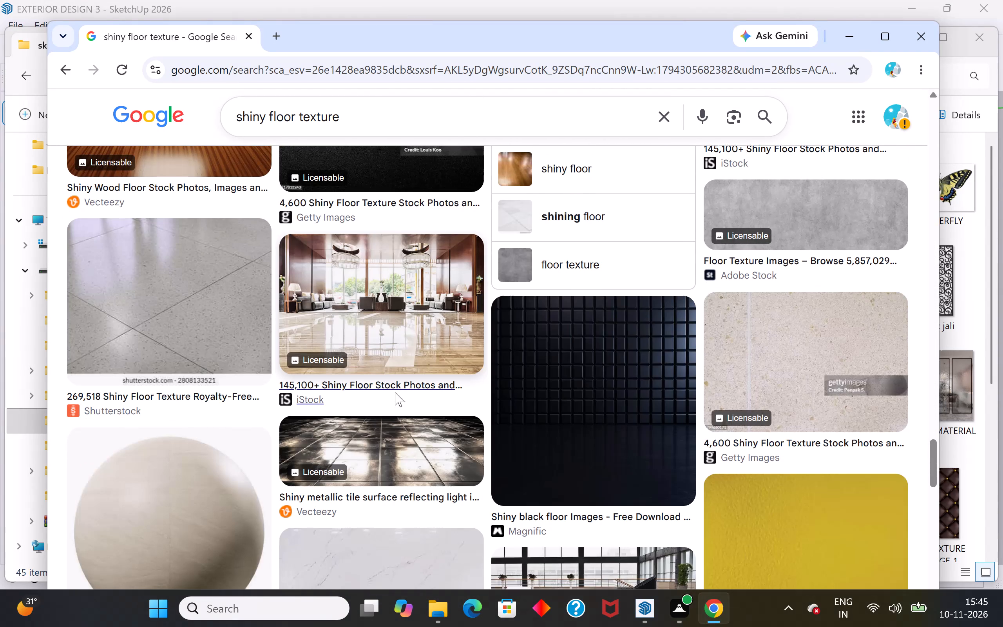
{"action": "scroll", "coordinate": [395, 392], "scroll_direction": "down", "scroll_amount": 1}
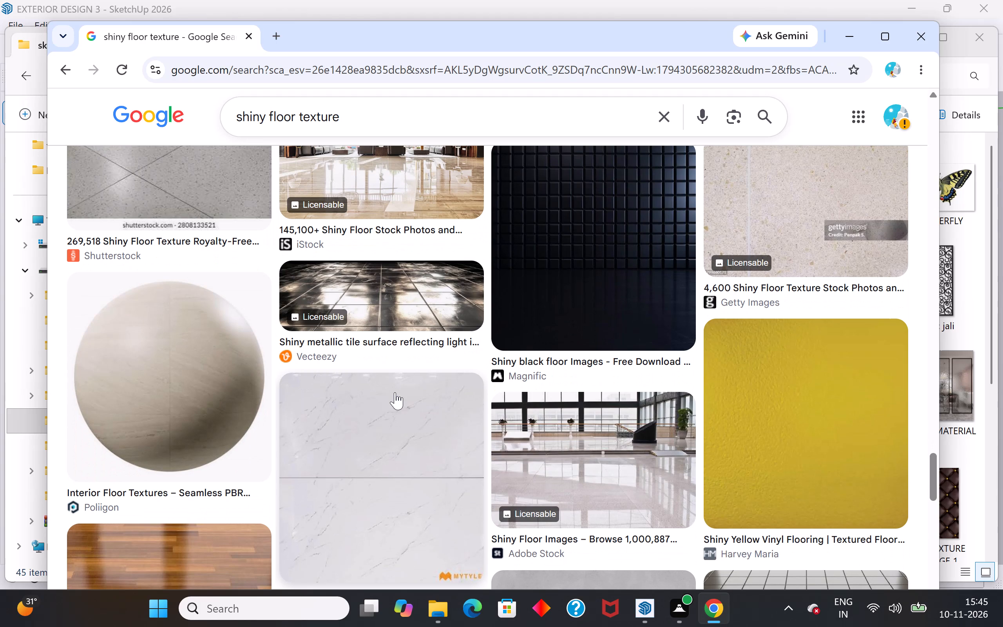
{"action": "scroll", "coordinate": [395, 392], "scroll_direction": "down", "scroll_amount": 5}
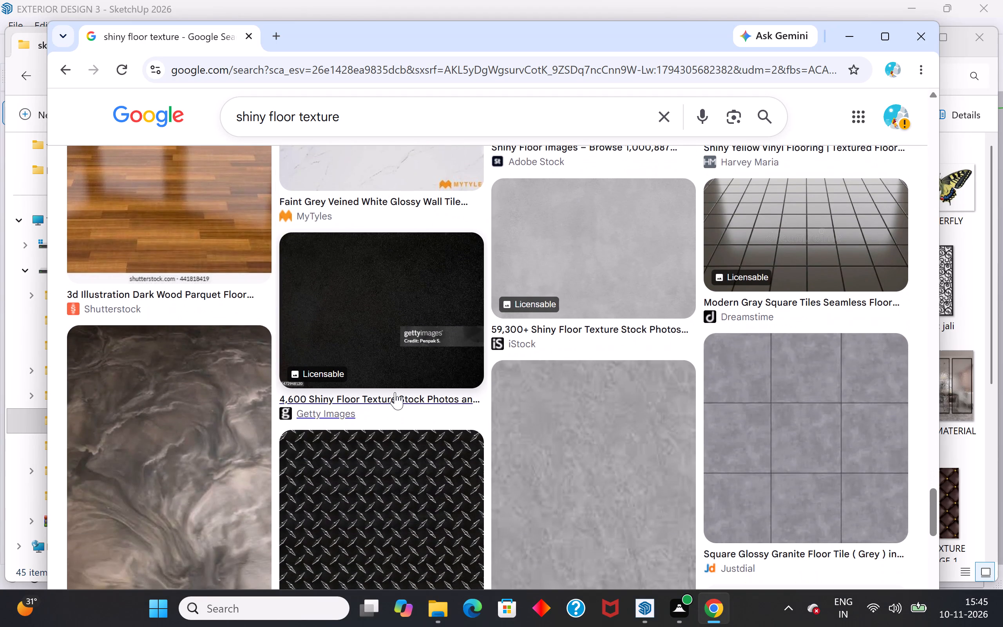
{"action": "scroll", "coordinate": [395, 392], "scroll_direction": "down", "scroll_amount": 13}
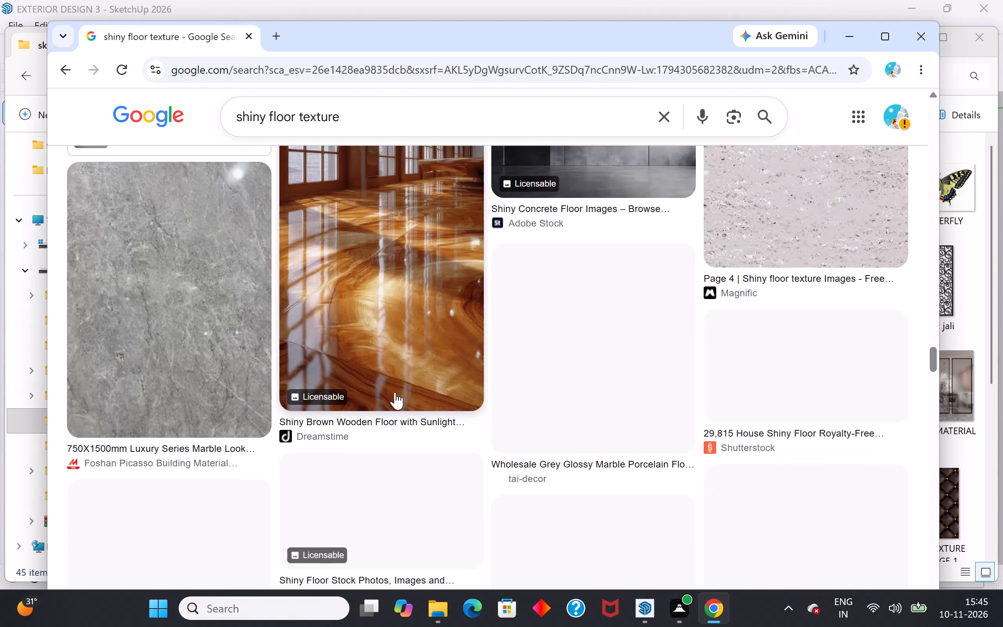
{"action": "scroll", "coordinate": [395, 392], "scroll_direction": "down", "scroll_amount": 7}
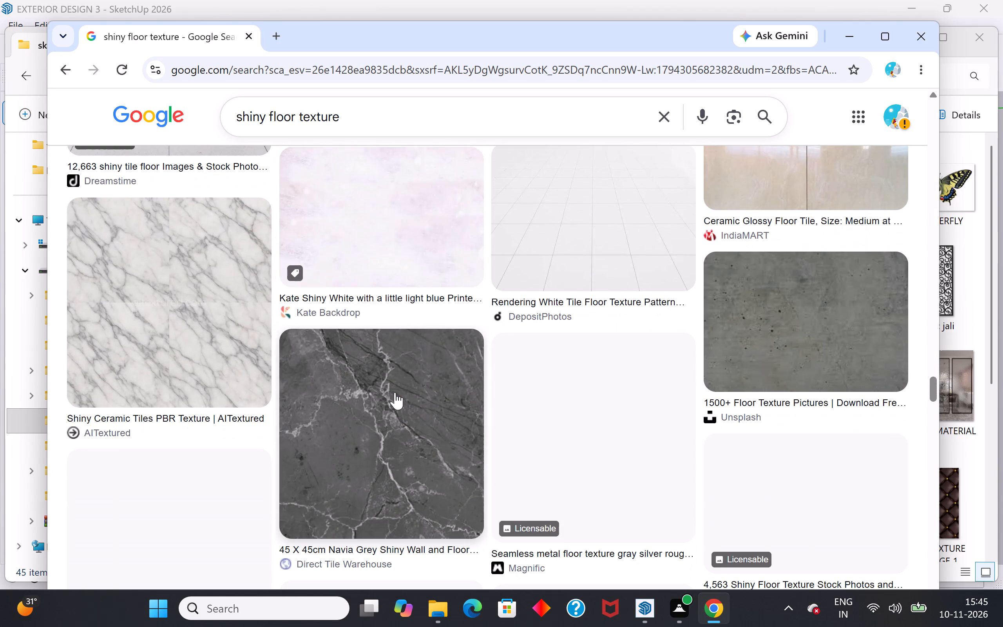
Preview the white marble "Shiny Ceramic Tiles PBR Texture" image from AITextured and look at further results.
{"action": "left_click", "coordinate": [208, 345]}
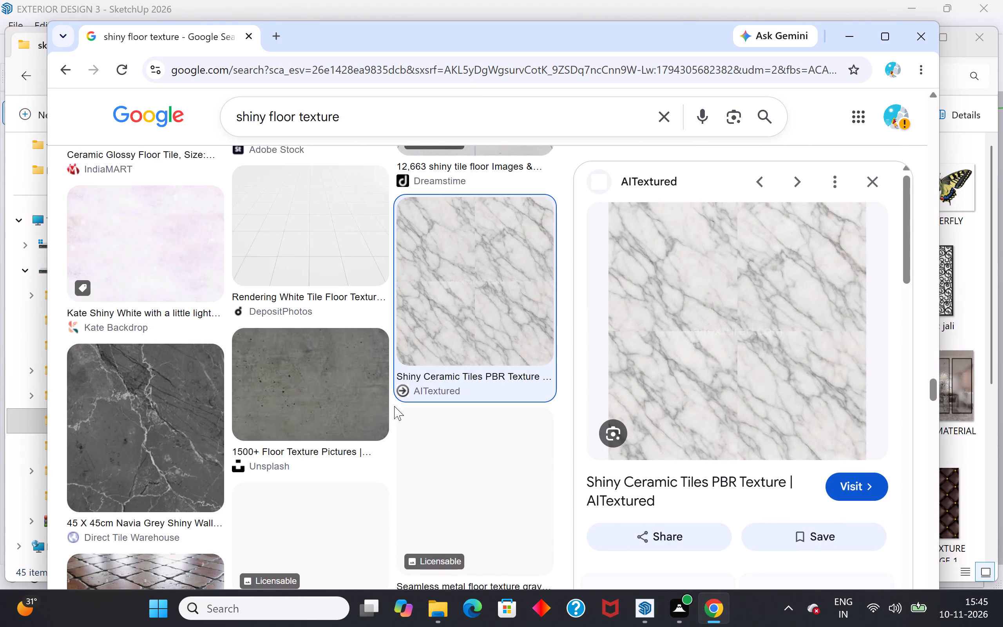
{"action": "scroll", "coordinate": [394, 406], "scroll_direction": "down", "scroll_amount": 4}
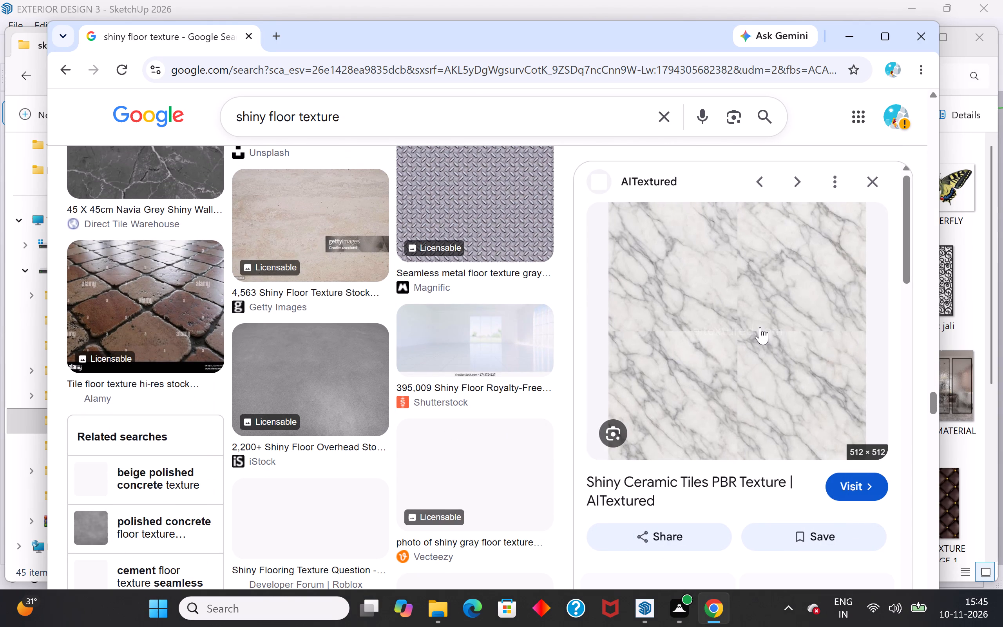
{"action": "right_click", "coordinate": [760, 327]}
{"action": "scroll", "coordinate": [442, 437], "scroll_direction": "down", "scroll_amount": 3}
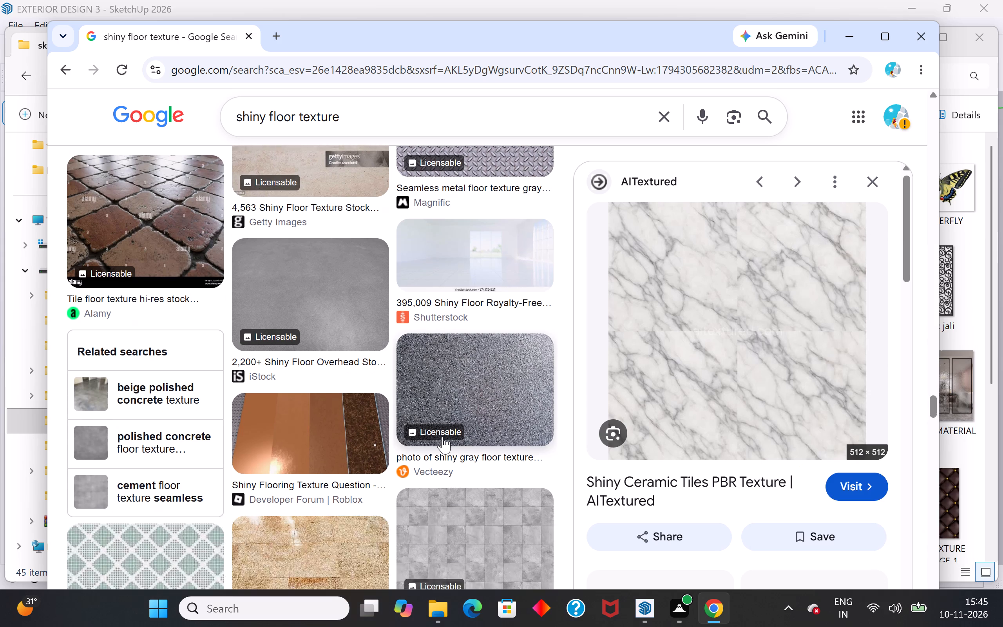
{"action": "scroll", "coordinate": [442, 437], "scroll_direction": "down", "scroll_amount": 1}
Open the preview of Adobe Stock's grey square-tile floor texture and copy the image.
{"action": "left_click", "coordinate": [503, 303]}
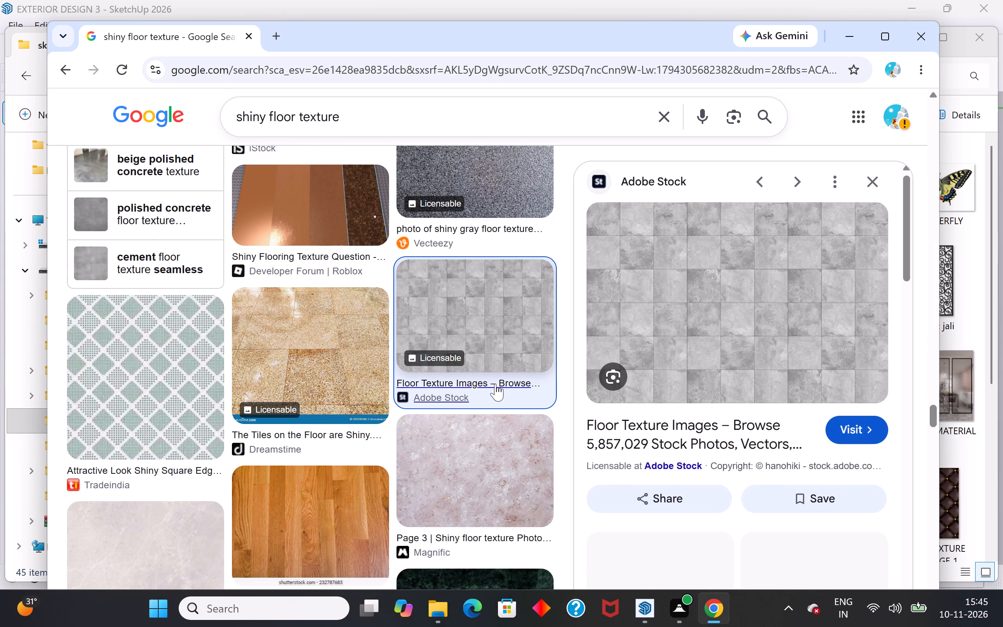
{"action": "scroll", "coordinate": [747, 305], "scroll_direction": "down", "scroll_amount": 3}
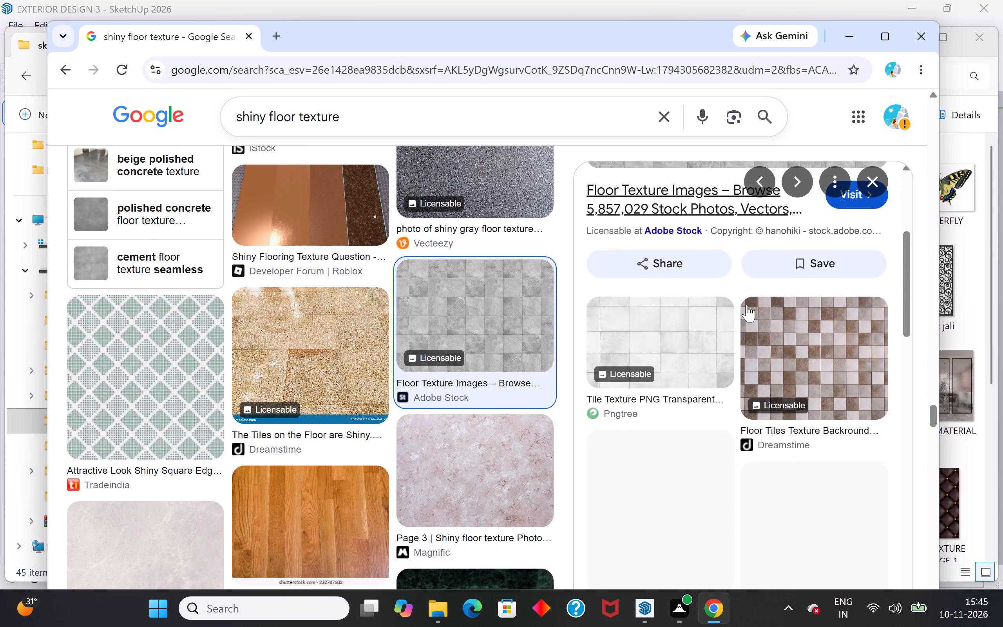
{"action": "scroll", "coordinate": [747, 305], "scroll_direction": "up", "scroll_amount": 3}
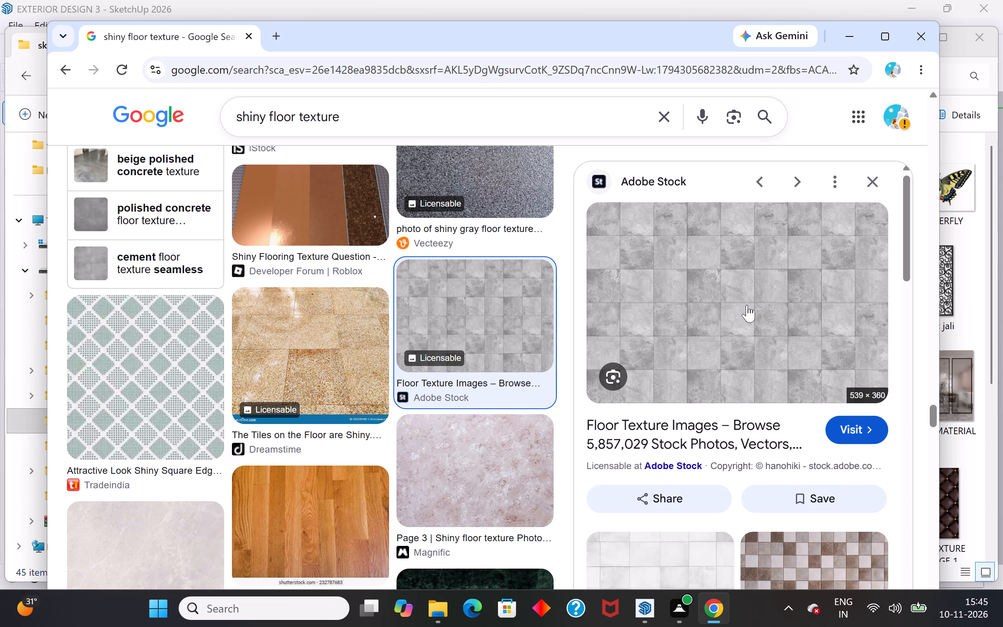
{"action": "right_click", "coordinate": [747, 305]}
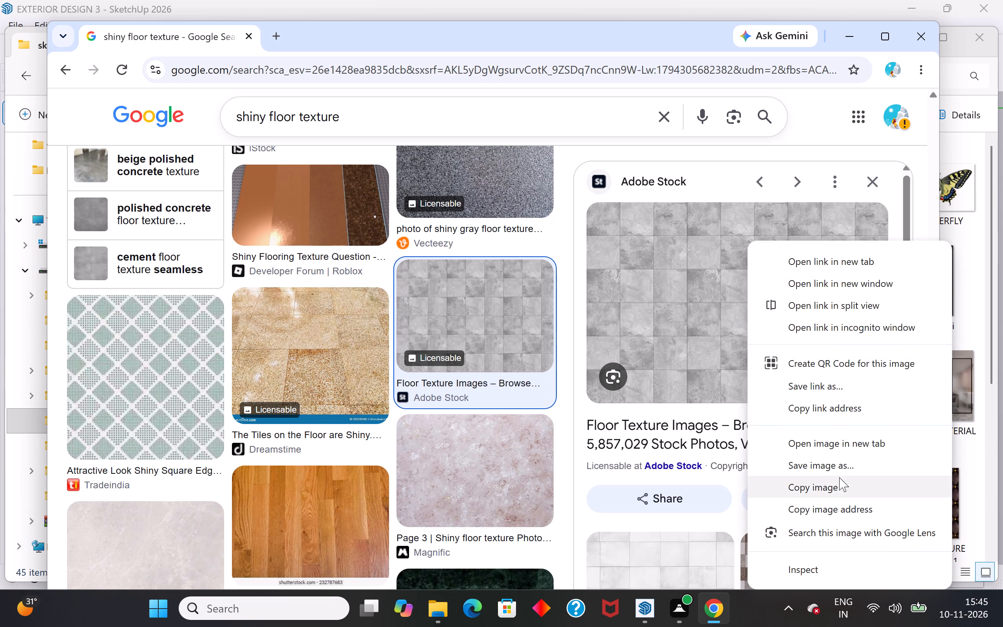
{"action": "left_click", "coordinate": [837, 484]}
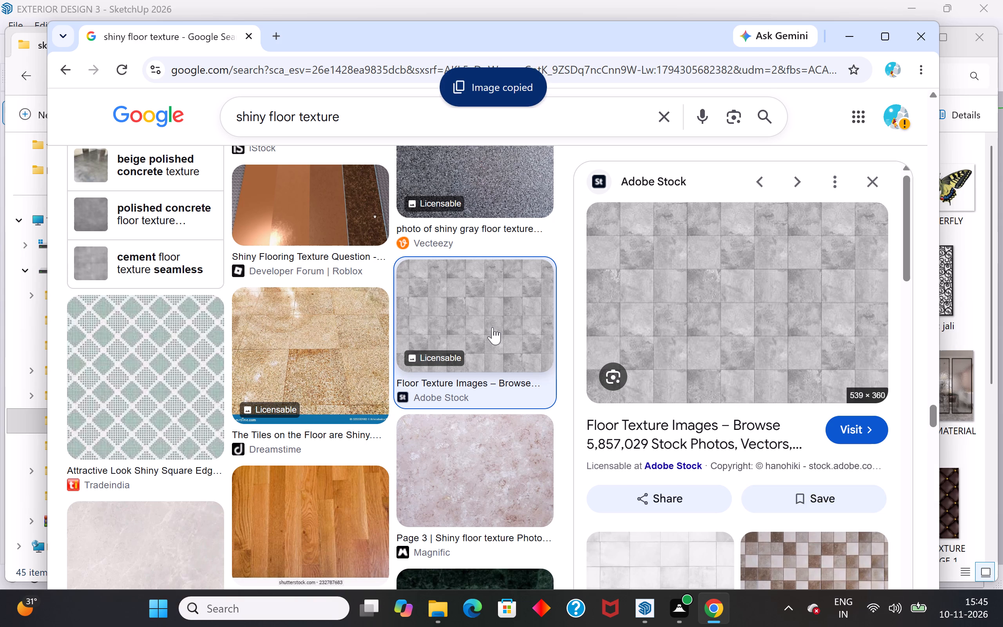
Save the previewed grey square-tile image from Adobe Stock as a JPEG named "tile" in the sketch up reference folder on drive D.
{"action": "scroll", "coordinate": [366, 474], "scroll_direction": "down", "scroll_amount": 5}
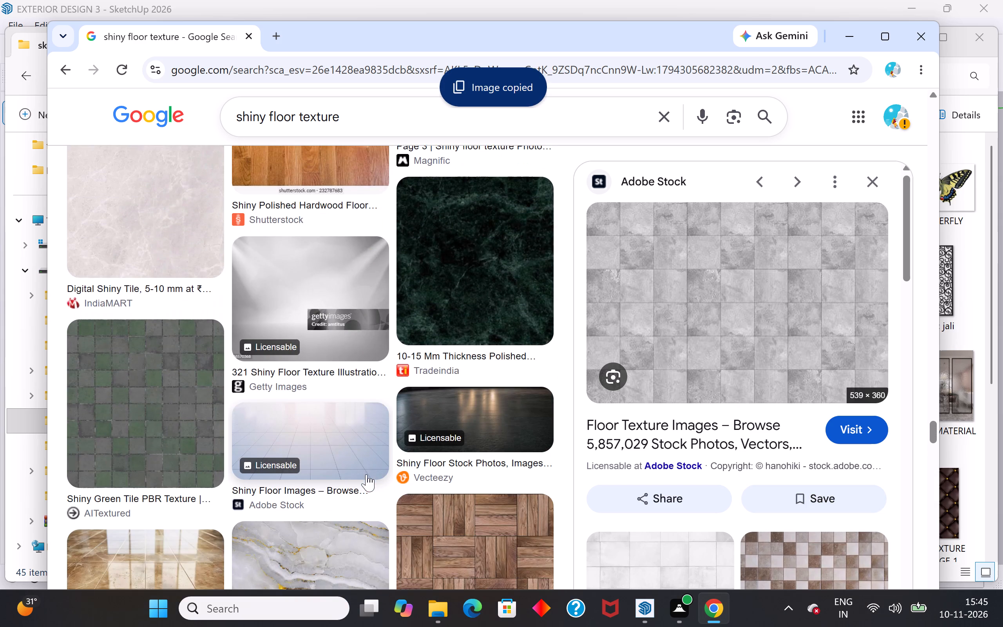
{"action": "scroll", "coordinate": [366, 474], "scroll_direction": "down", "scroll_amount": 6}
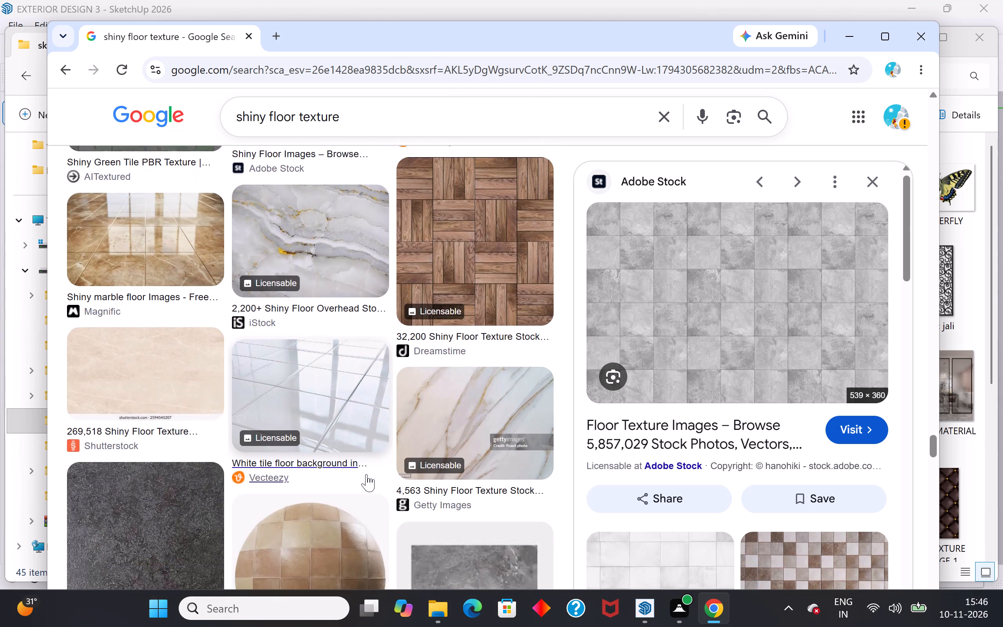
{"action": "scroll", "coordinate": [366, 474], "scroll_direction": "down", "scroll_amount": 1}
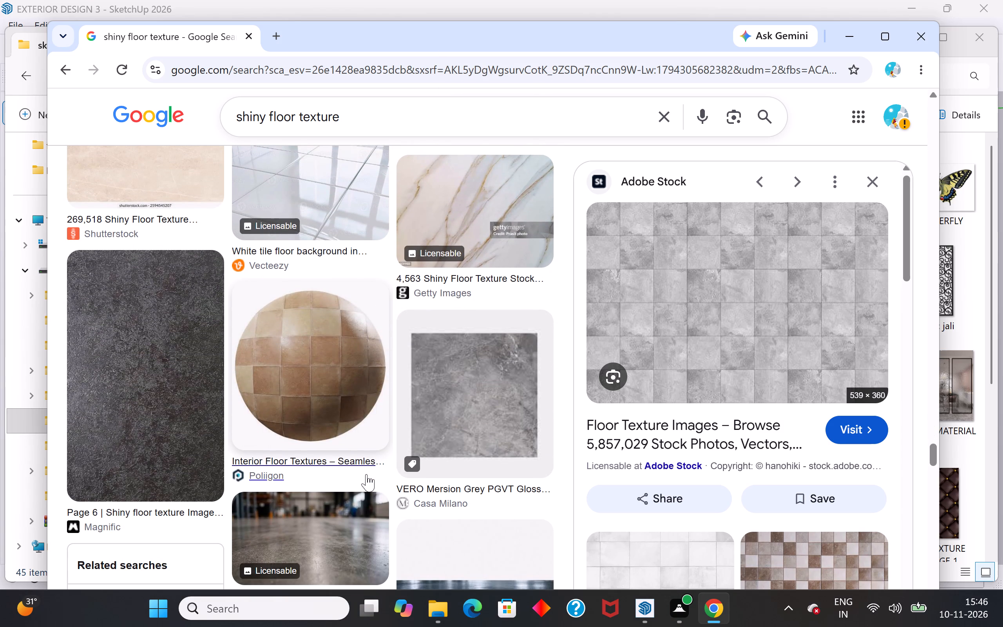
{"action": "scroll", "coordinate": [712, 402], "scroll_direction": "down", "scroll_amount": 5}
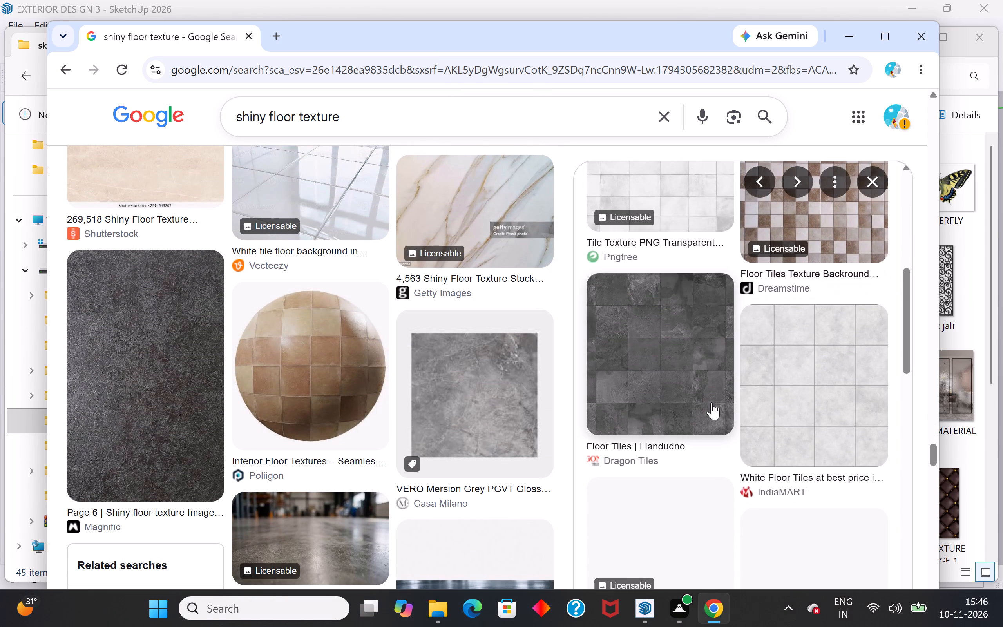
{"action": "scroll", "coordinate": [712, 402], "scroll_direction": "up", "scroll_amount": 5}
{"action": "right_click", "coordinate": [728, 301]}
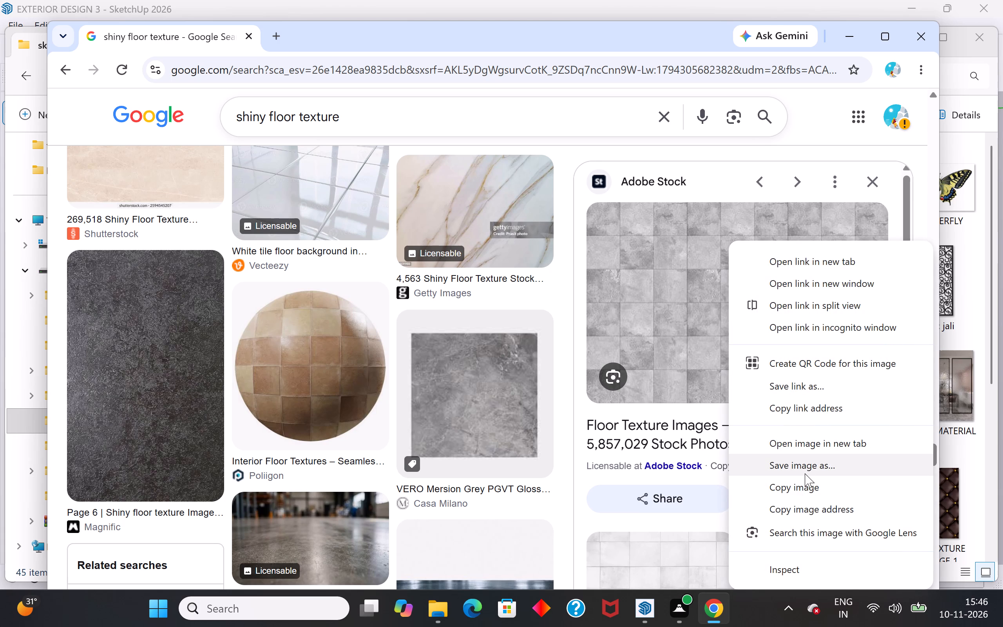
{"action": "left_click", "coordinate": [806, 468]}
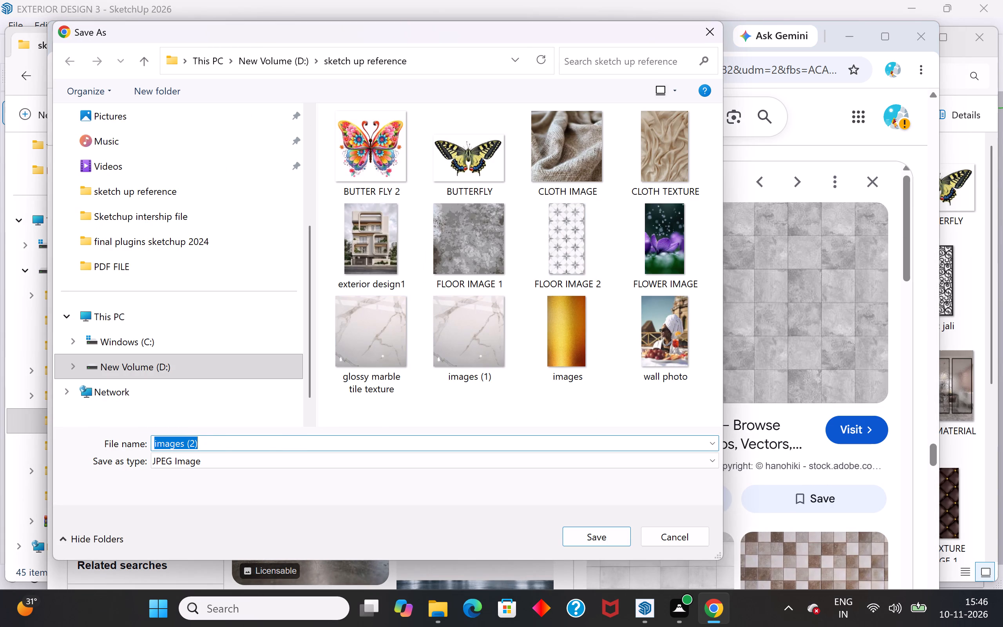
{"action": "key", "text": "BackSpace"}
{"action": "key", "text": "BackSpace"}
{"action": "key", "text": "BackSpace"}
{"action": "type", "text": "tile"}
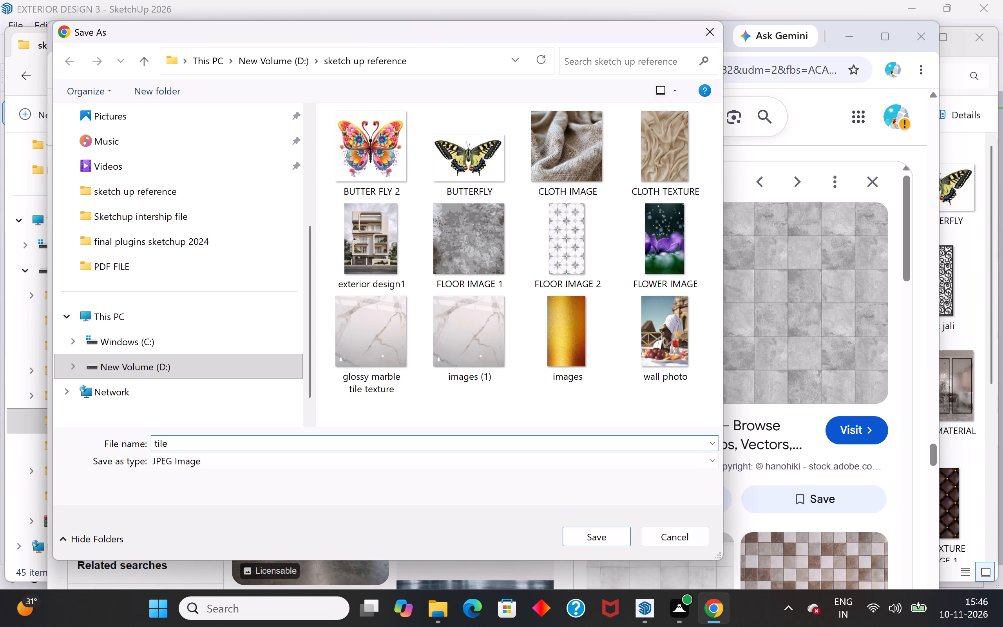
{"action": "left_click", "coordinate": [611, 533]}
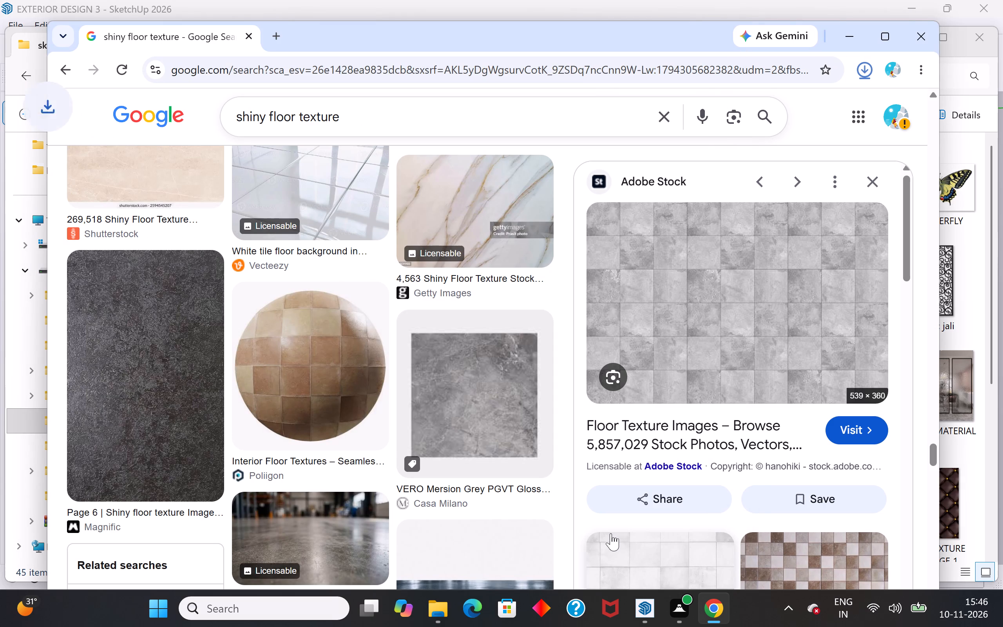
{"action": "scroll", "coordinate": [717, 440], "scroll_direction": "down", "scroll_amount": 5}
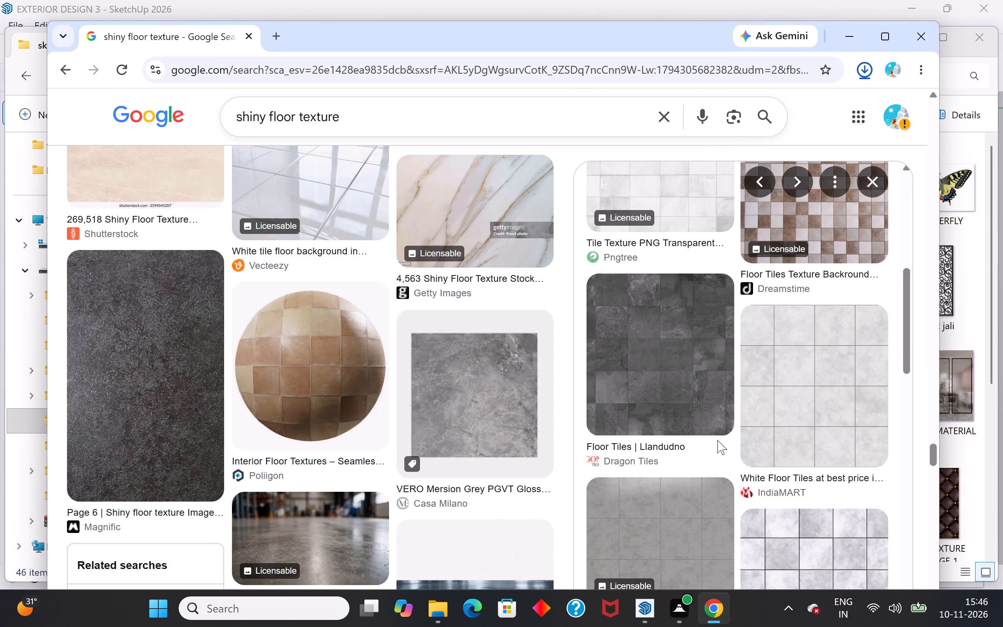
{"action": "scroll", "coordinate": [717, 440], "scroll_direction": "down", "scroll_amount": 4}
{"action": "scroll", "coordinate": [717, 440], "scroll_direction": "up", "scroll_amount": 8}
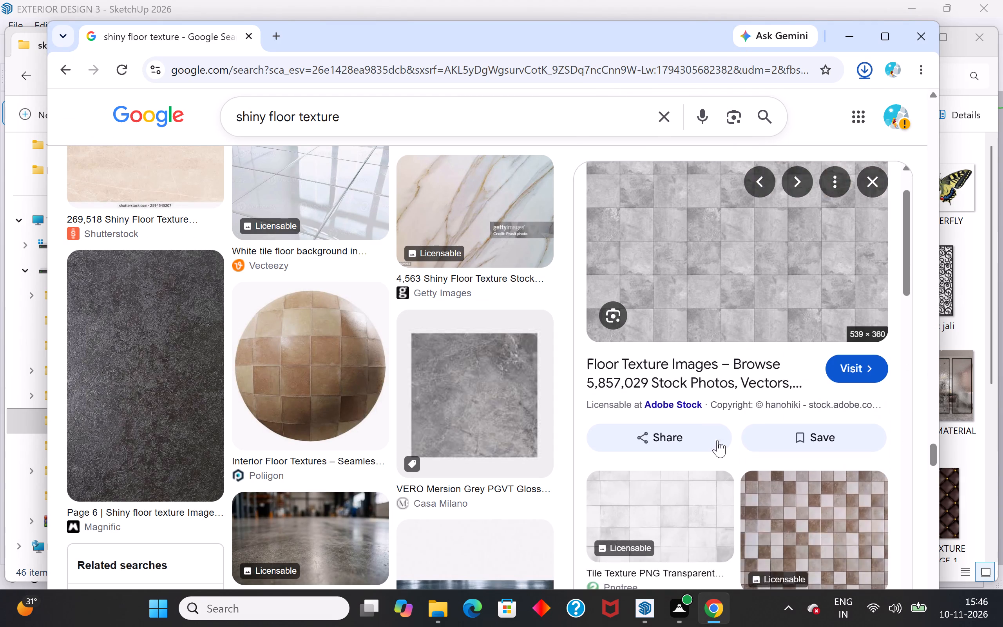
Look through more of the "shiny floor texture" image results for another tile texture suited to the house floor.
{"action": "scroll", "coordinate": [717, 440], "scroll_direction": "up", "scroll_amount": 6}
{"action": "scroll", "coordinate": [550, 429], "scroll_direction": "up", "scroll_amount": 2}
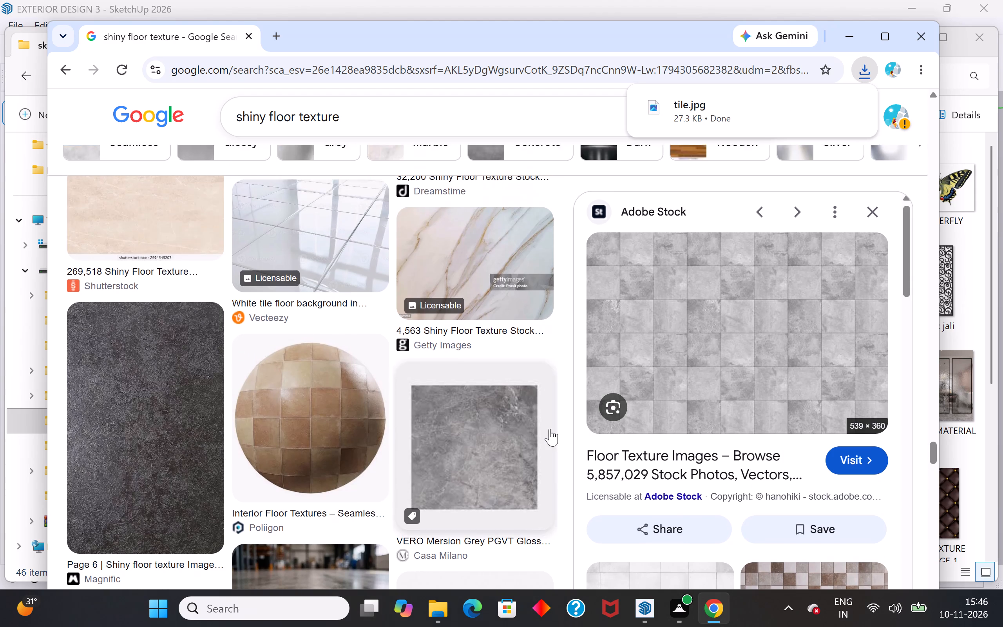
{"action": "scroll", "coordinate": [550, 429], "scroll_direction": "up", "scroll_amount": 7}
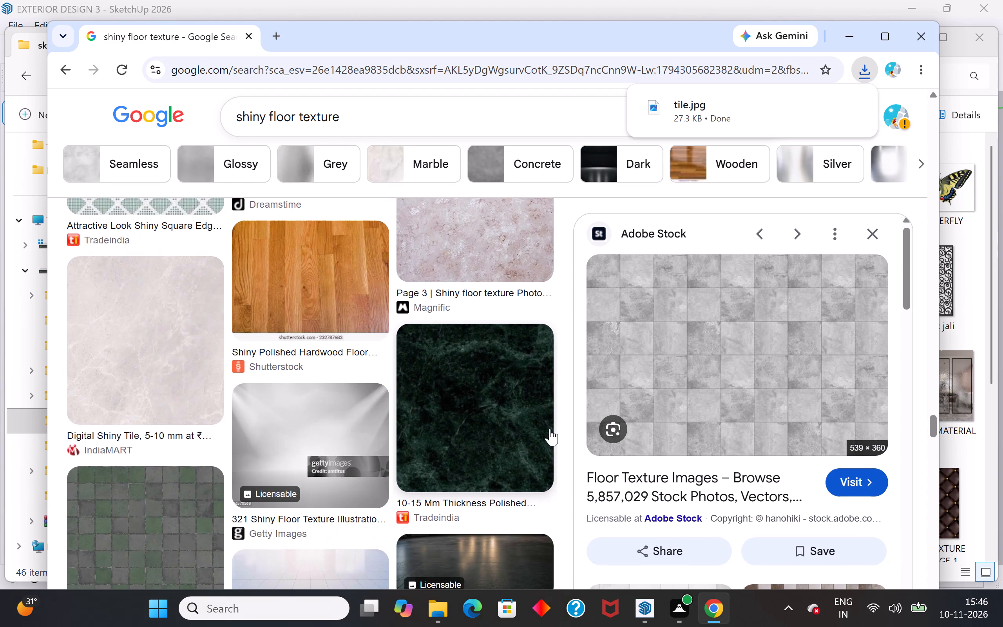
{"action": "scroll", "coordinate": [550, 429], "scroll_direction": "up", "scroll_amount": 5}
{"action": "scroll", "coordinate": [366, 489], "scroll_direction": "down", "scroll_amount": 16}
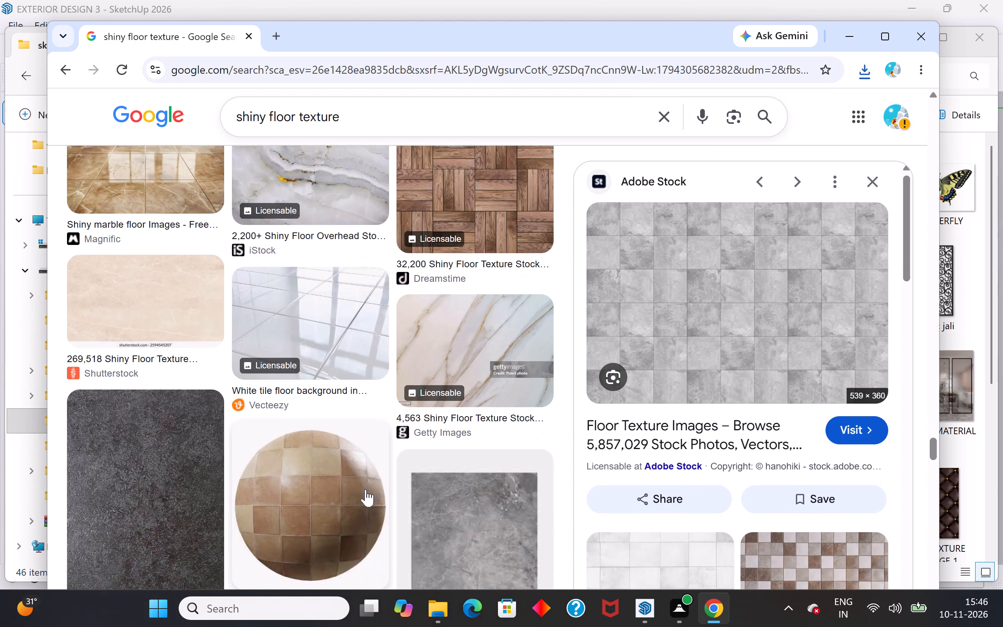
{"action": "scroll", "coordinate": [366, 489], "scroll_direction": "down", "scroll_amount": 12}
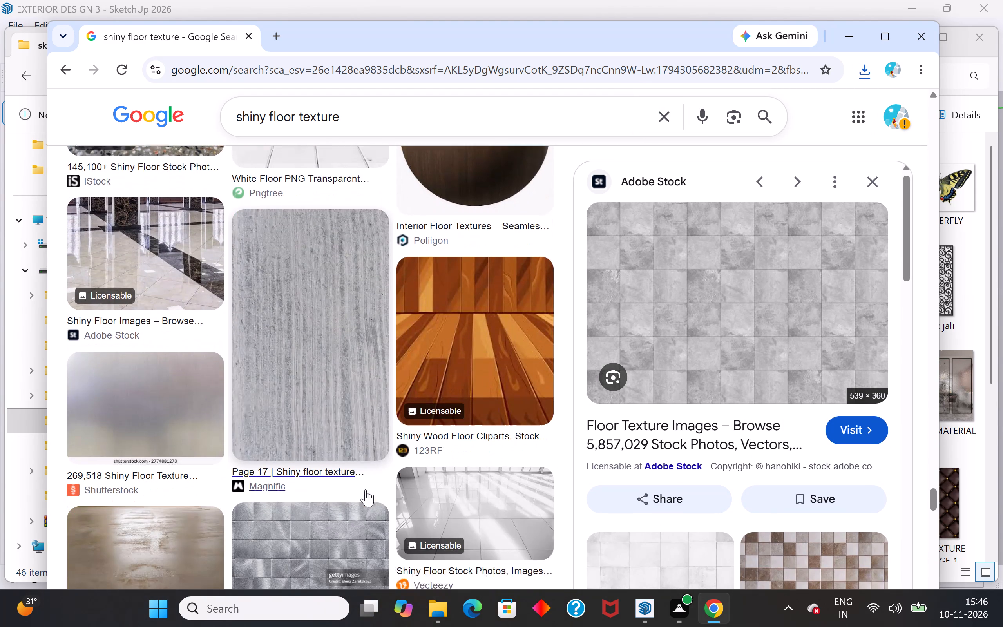
{"action": "scroll", "coordinate": [366, 489], "scroll_direction": "down", "scroll_amount": 10}
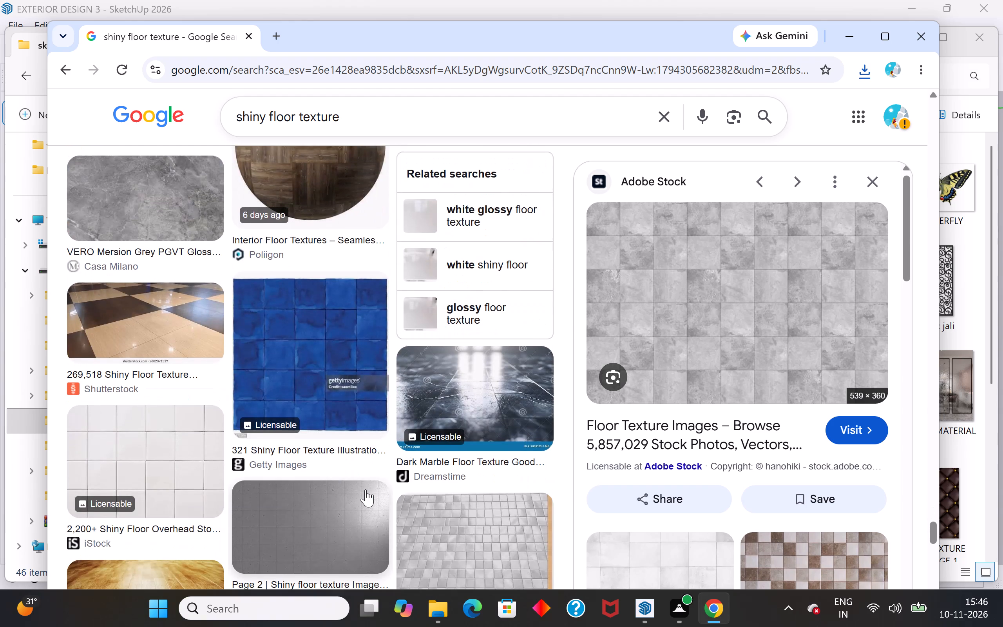
{"action": "scroll", "coordinate": [366, 489], "scroll_direction": "down", "scroll_amount": 6}
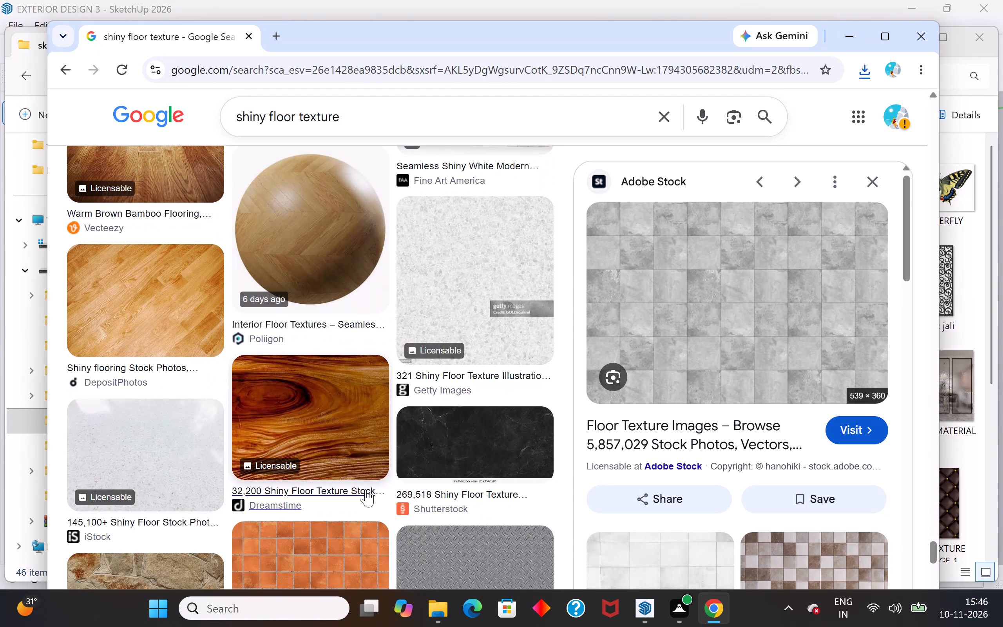
{"action": "scroll", "coordinate": [366, 489], "scroll_direction": "down", "scroll_amount": 5}
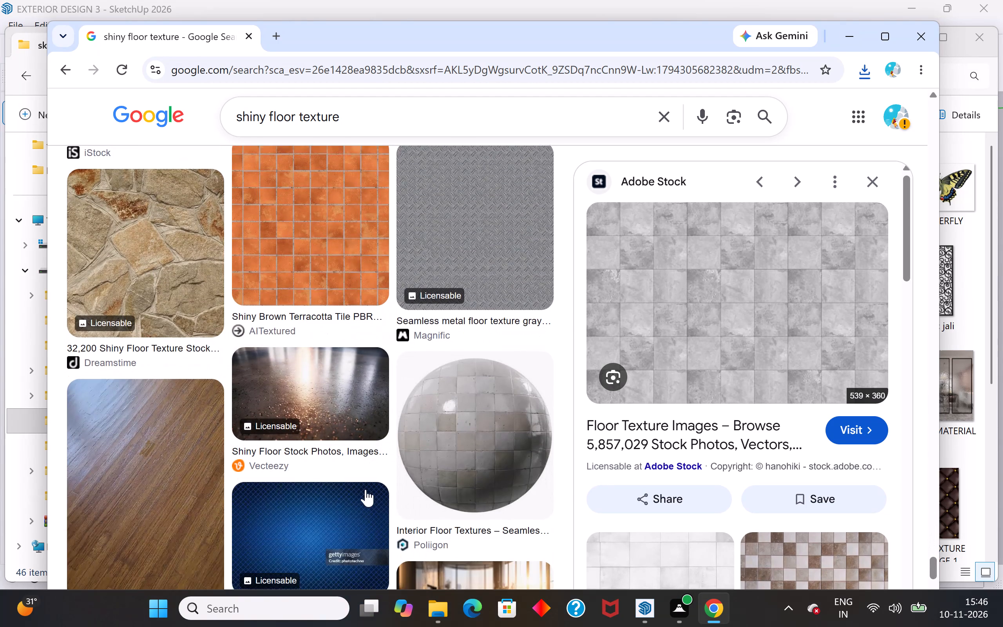
{"action": "scroll", "coordinate": [366, 489], "scroll_direction": "down", "scroll_amount": 14}
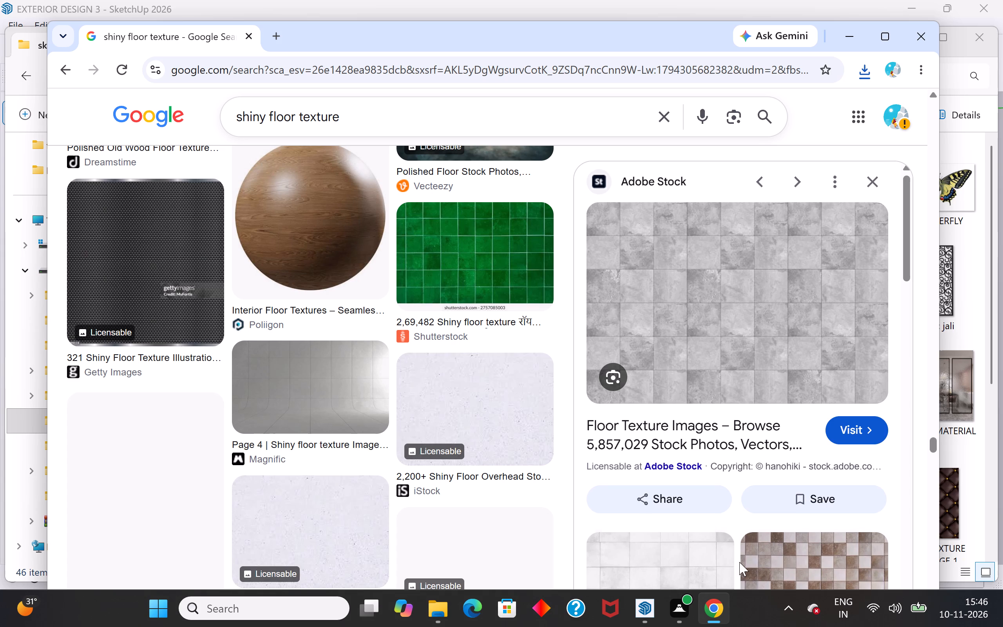
Examine the images related to the previewed grey square tile and further shiny floor results for alternative tile textures.
{"action": "scroll", "coordinate": [847, 536], "scroll_direction": "down", "scroll_amount": 8}
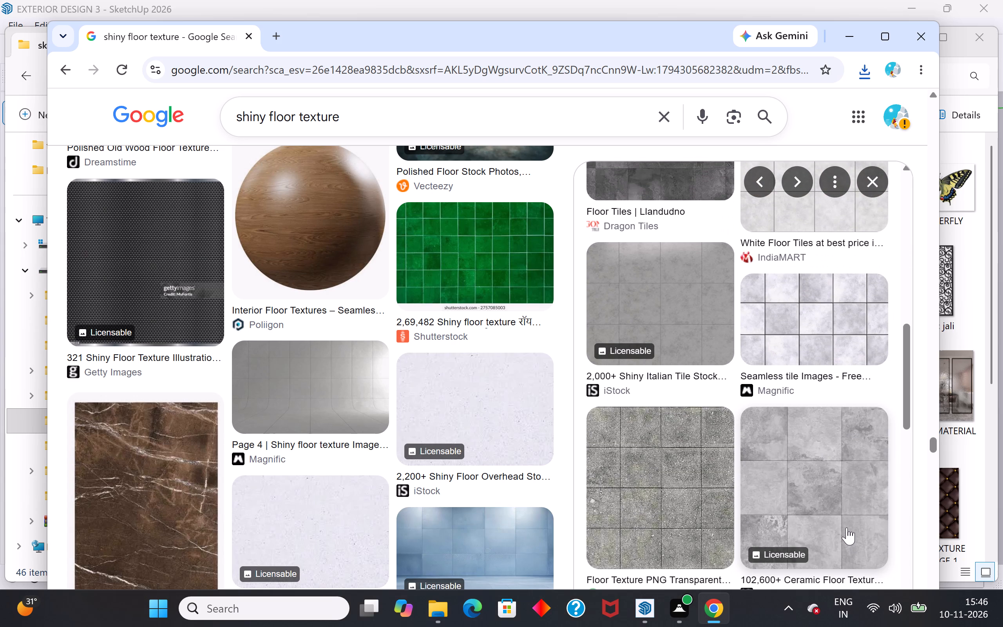
{"action": "scroll", "coordinate": [847, 527], "scroll_direction": "down", "scroll_amount": 6}
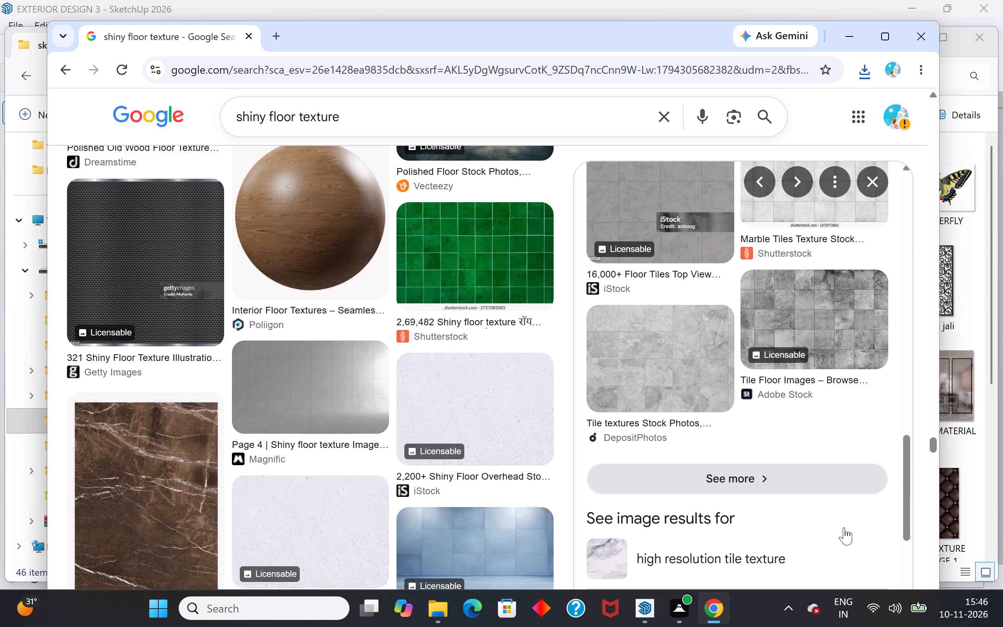
{"action": "scroll", "coordinate": [521, 498], "scroll_direction": "down", "scroll_amount": 9}
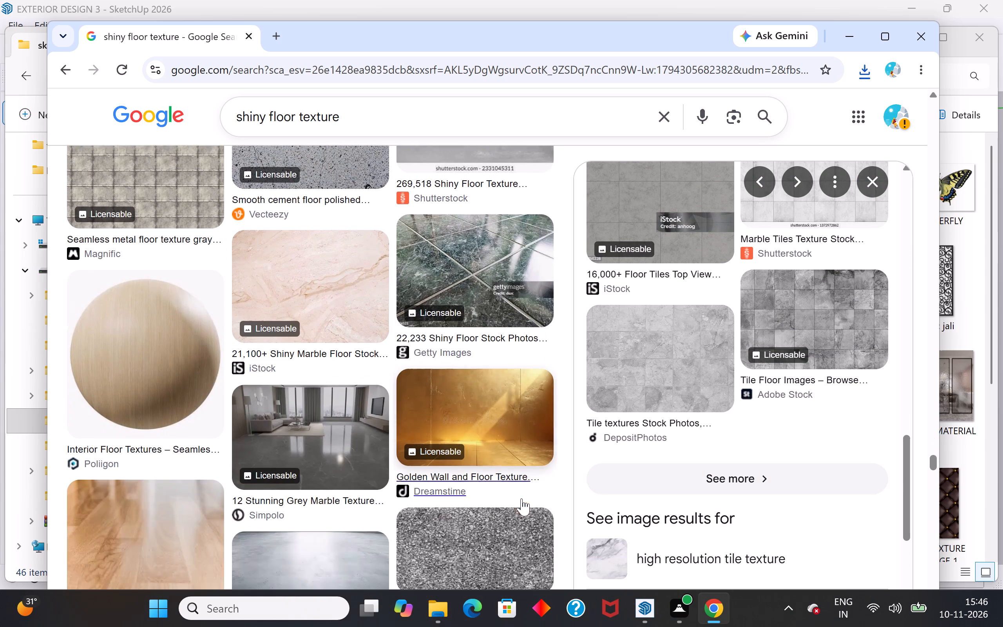
{"action": "scroll", "coordinate": [521, 498], "scroll_direction": "down", "scroll_amount": 1}
{"action": "scroll", "coordinate": [453, 495], "scroll_direction": "down", "scroll_amount": 3}
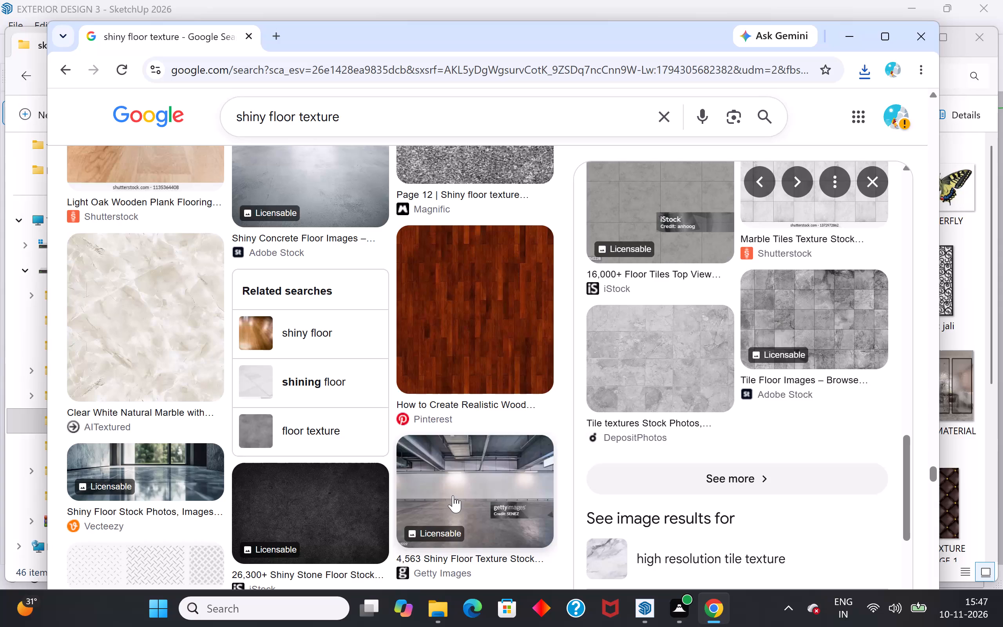
Switch to the suggested "seamless floor tile texture" image search related to the grey square-tile preview.
{"action": "scroll", "coordinate": [620, 499], "scroll_direction": "down", "scroll_amount": 5}
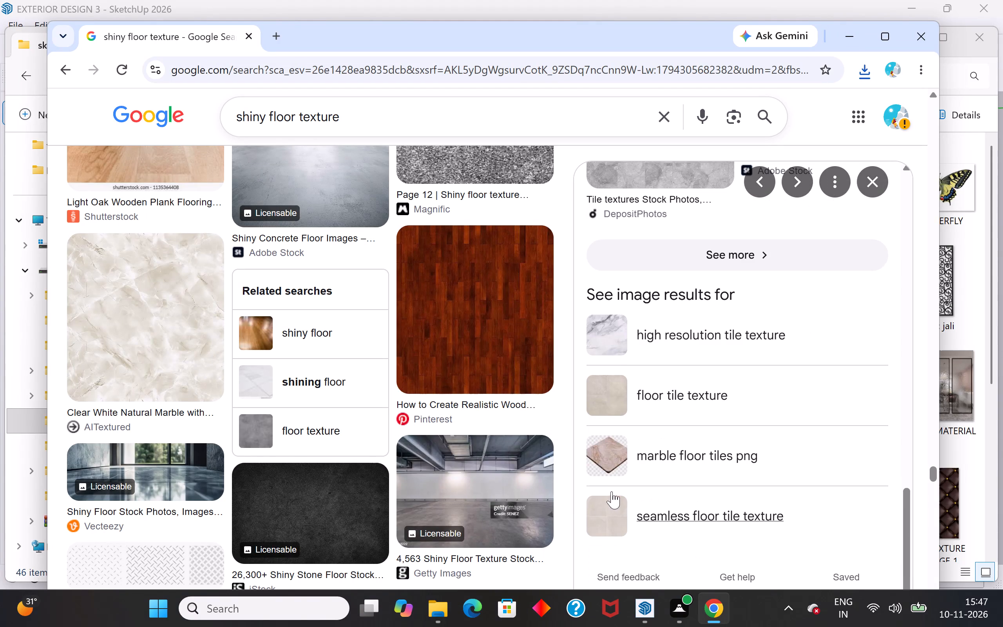
{"action": "scroll", "coordinate": [611, 489], "scroll_direction": "down", "scroll_amount": 4}
{"action": "left_click", "coordinate": [662, 521]}
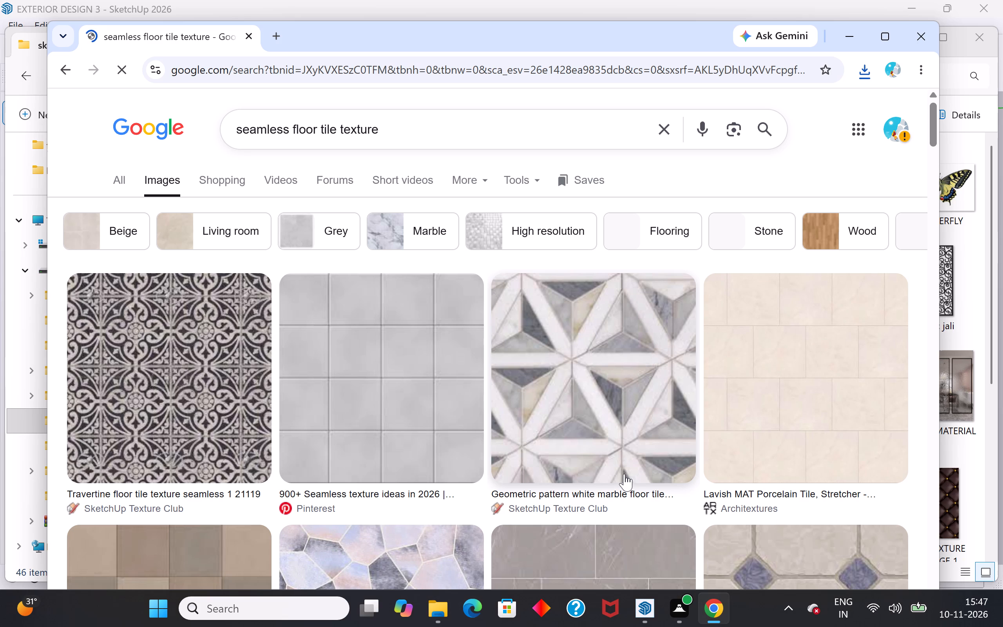
Browse the seamless floor tile results and try to preview Vecteezy's blue and white diamond tile pattern.
{"action": "scroll", "coordinate": [643, 437], "scroll_direction": "down", "scroll_amount": 8}
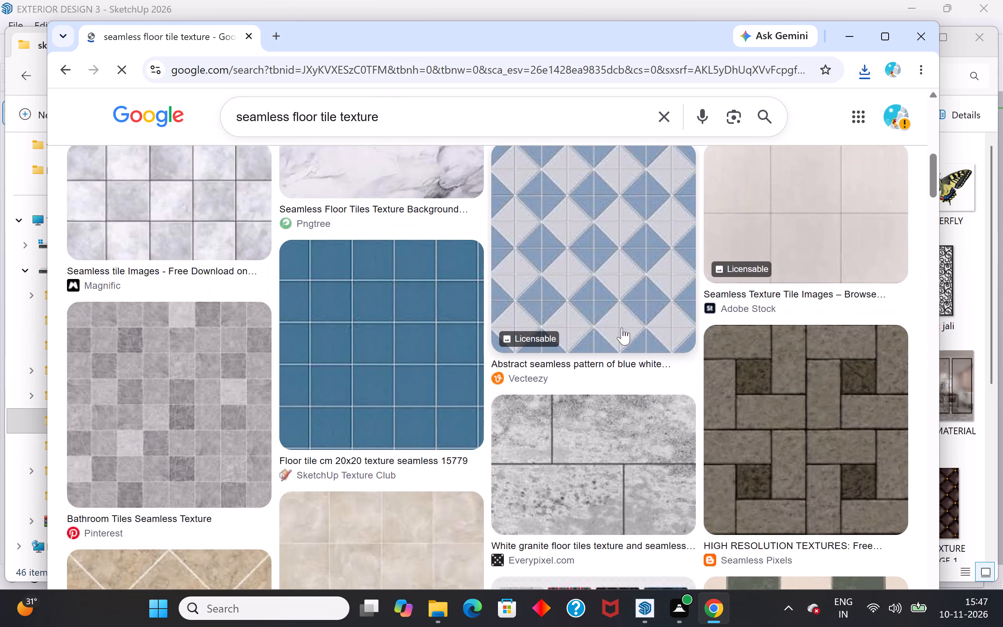
{"action": "left_click", "coordinate": [659, 256]}
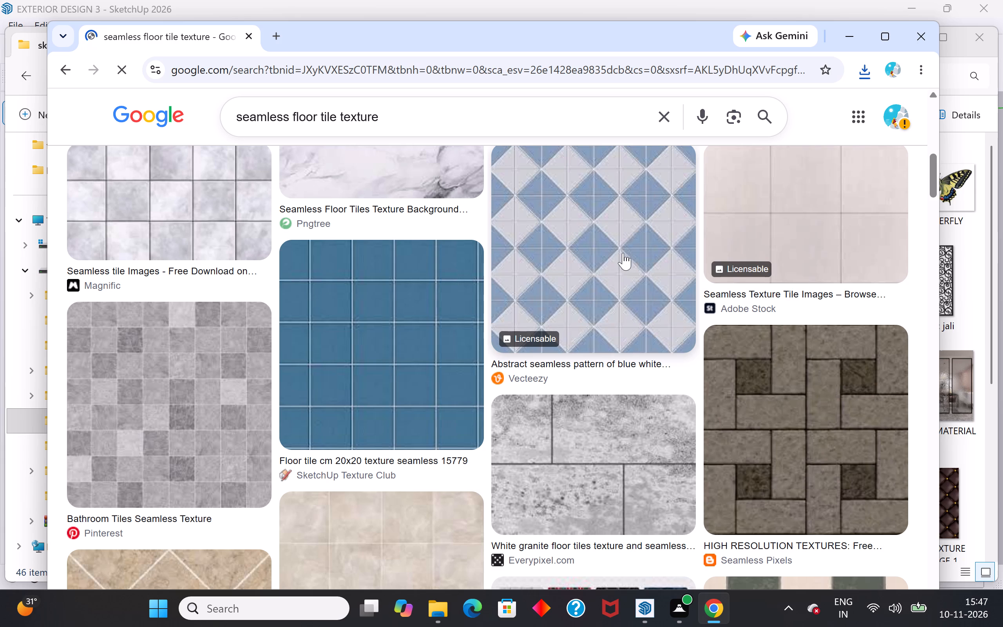
{"action": "scroll", "coordinate": [556, 422], "scroll_direction": "up", "scroll_amount": 4}
{"action": "scroll", "coordinate": [614, 483], "scroll_direction": "down", "scroll_amount": 3}
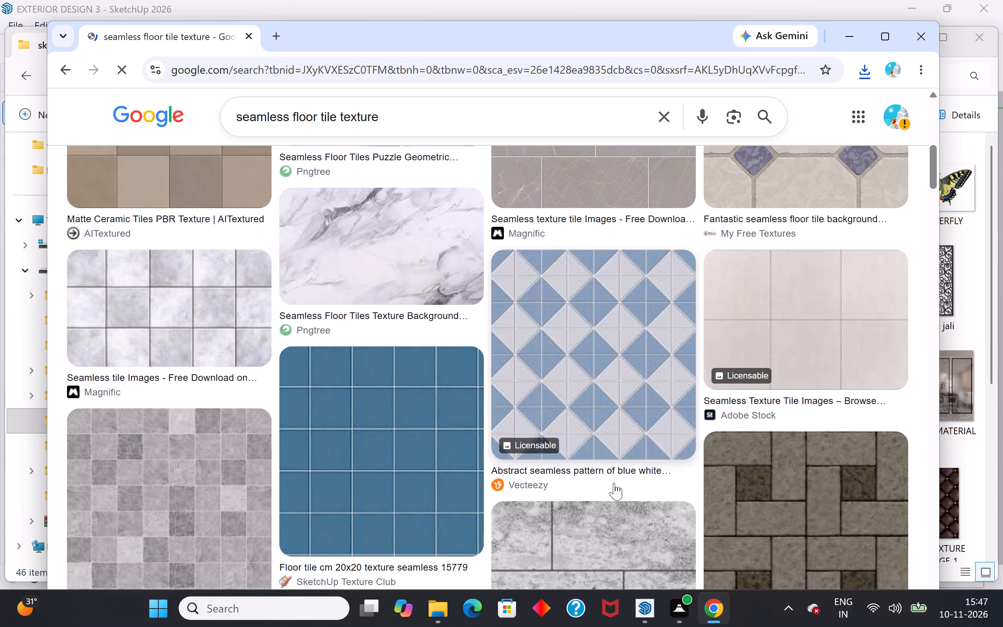
{"action": "double_click", "coordinate": [632, 359]}
{"action": "scroll", "coordinate": [402, 439], "scroll_direction": "down", "scroll_amount": 2}
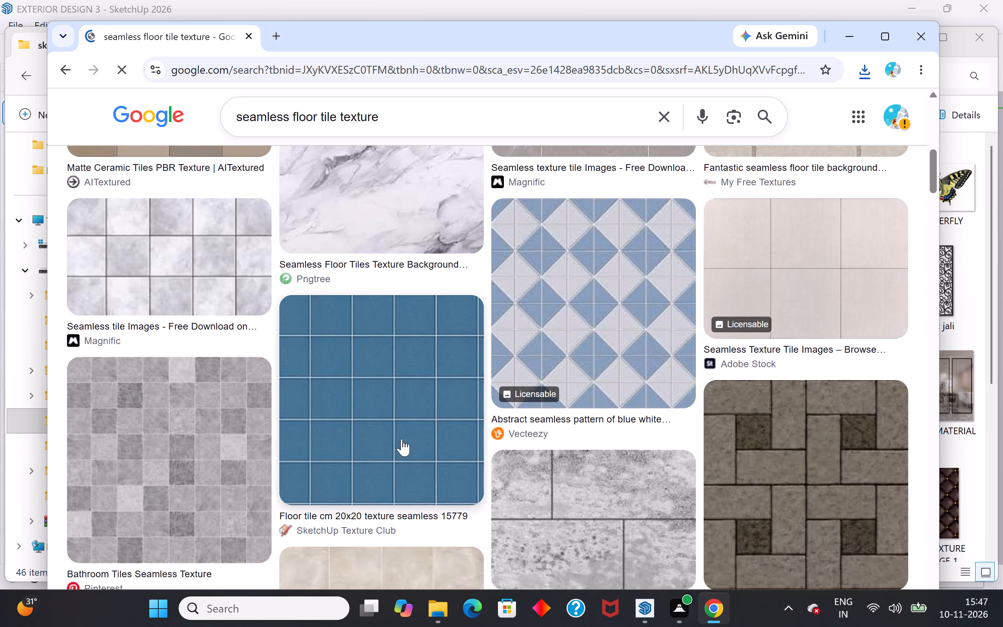
{"action": "scroll", "coordinate": [402, 439], "scroll_direction": "down", "scroll_amount": 4}
{"action": "scroll", "coordinate": [402, 439], "scroll_direction": "up", "scroll_amount": 1}
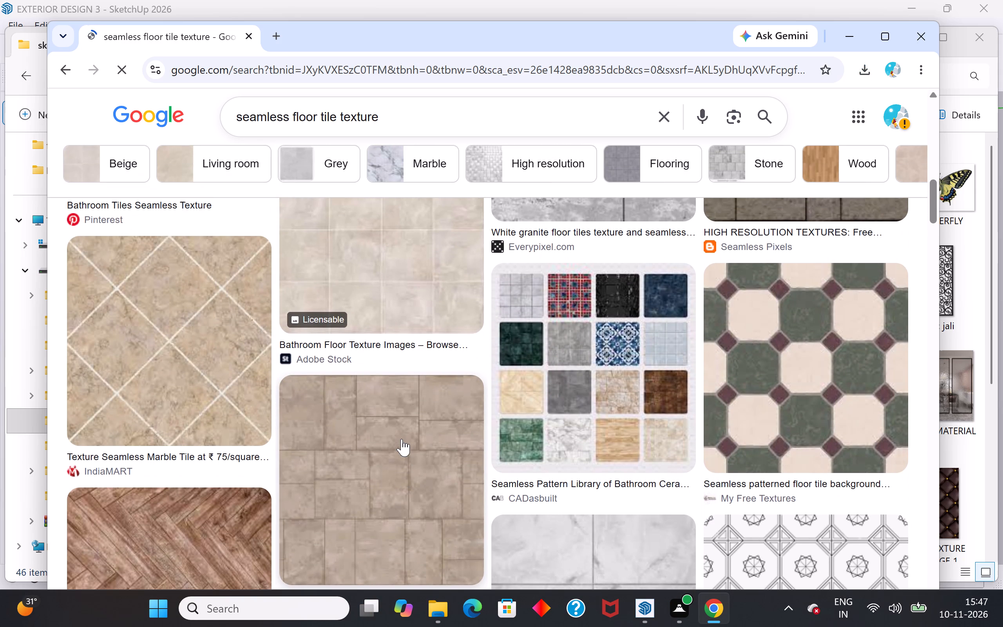
{"action": "scroll", "coordinate": [698, 425], "scroll_direction": "down", "scroll_amount": 3}
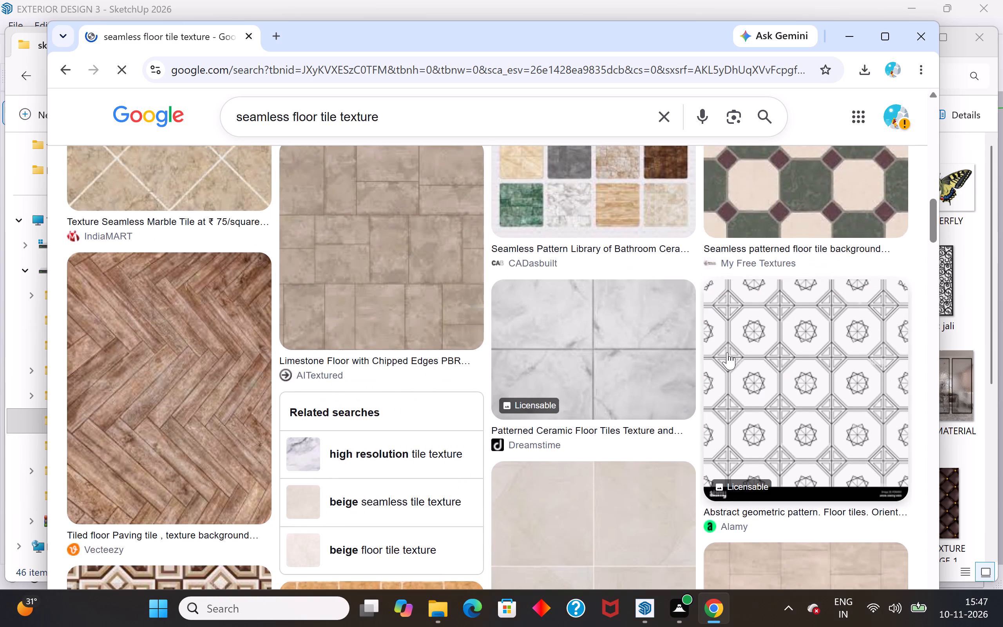
{"action": "scroll", "coordinate": [727, 352], "scroll_direction": "up", "scroll_amount": 2}
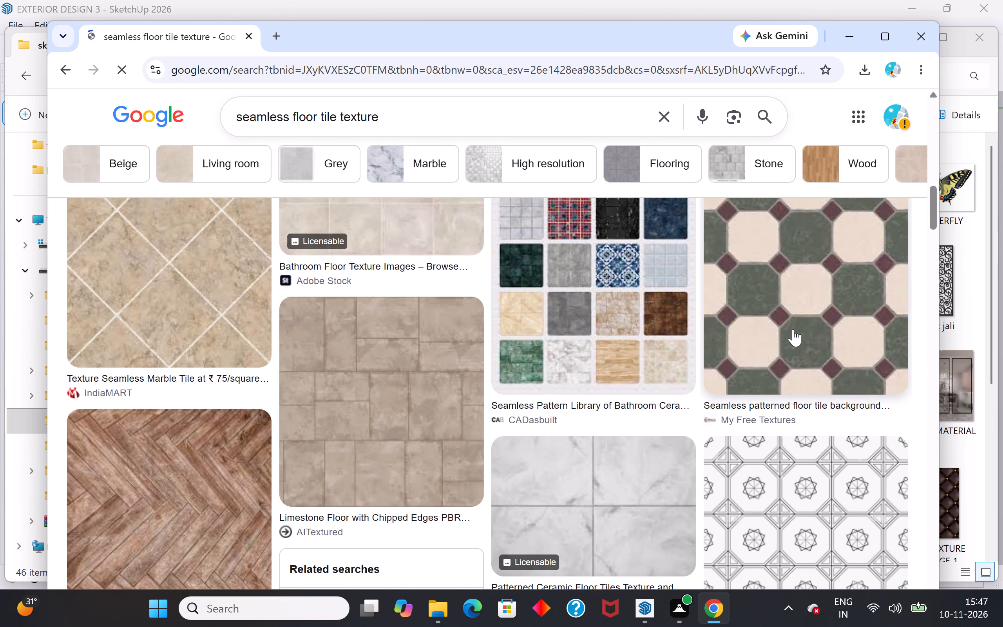
Open the preview of My Free Textures' green and cream octagonal patterned floor tile.
{"action": "double_click", "coordinate": [811, 297]}
{"action": "scroll", "coordinate": [484, 435], "scroll_direction": "down", "scroll_amount": 1}
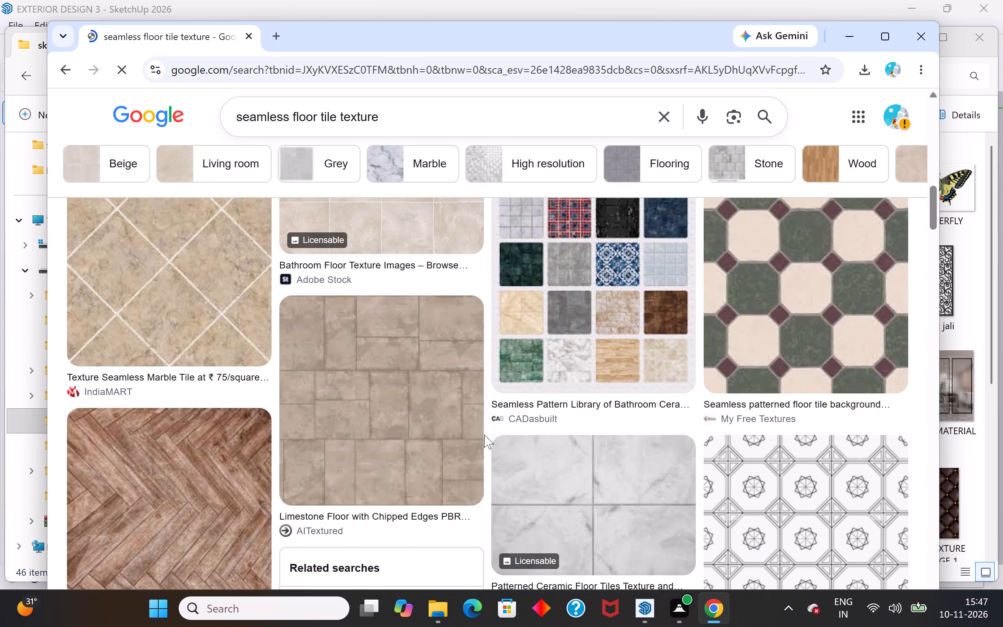
{"action": "scroll", "coordinate": [484, 435], "scroll_direction": "down", "scroll_amount": 6}
{"action": "scroll", "coordinate": [484, 435], "scroll_direction": "up", "scroll_amount": 2}
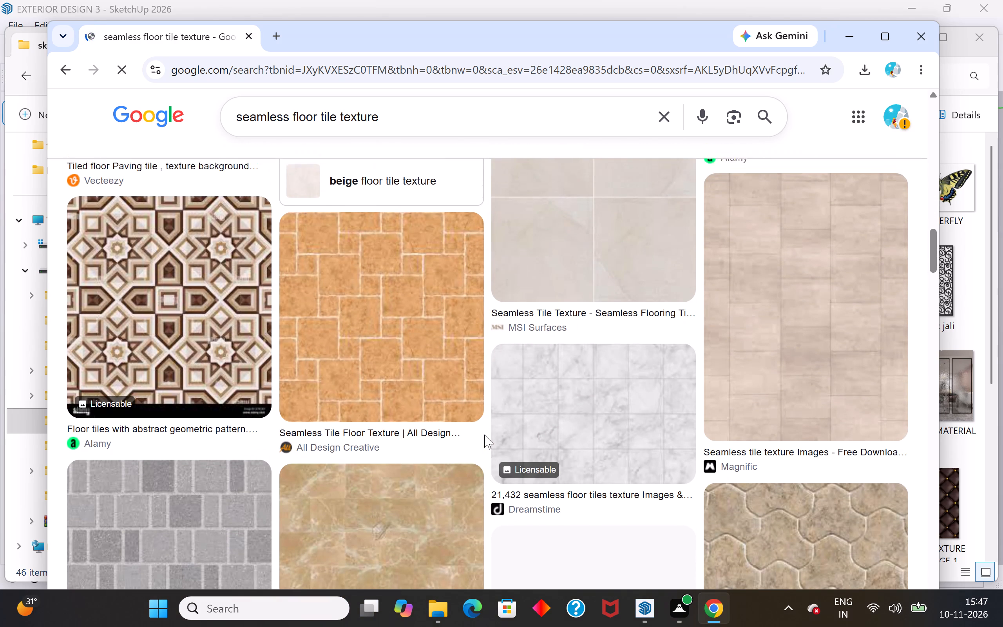
{"action": "scroll", "coordinate": [484, 435], "scroll_direction": "up", "scroll_amount": 2}
{"action": "scroll", "coordinate": [613, 426], "scroll_direction": "up", "scroll_amount": 4}
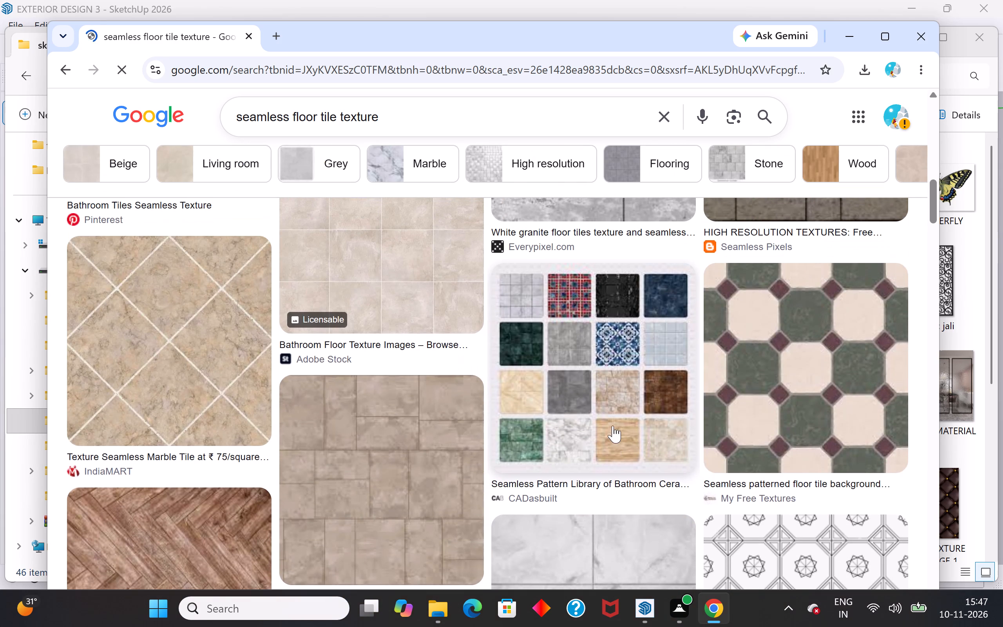
{"action": "double_click", "coordinate": [766, 369]}
Save the green and cream patterned floor tile image as a JPEG named "tale" in the sketch up reference folder on drive D.
{"action": "right_click", "coordinate": [766, 369]}
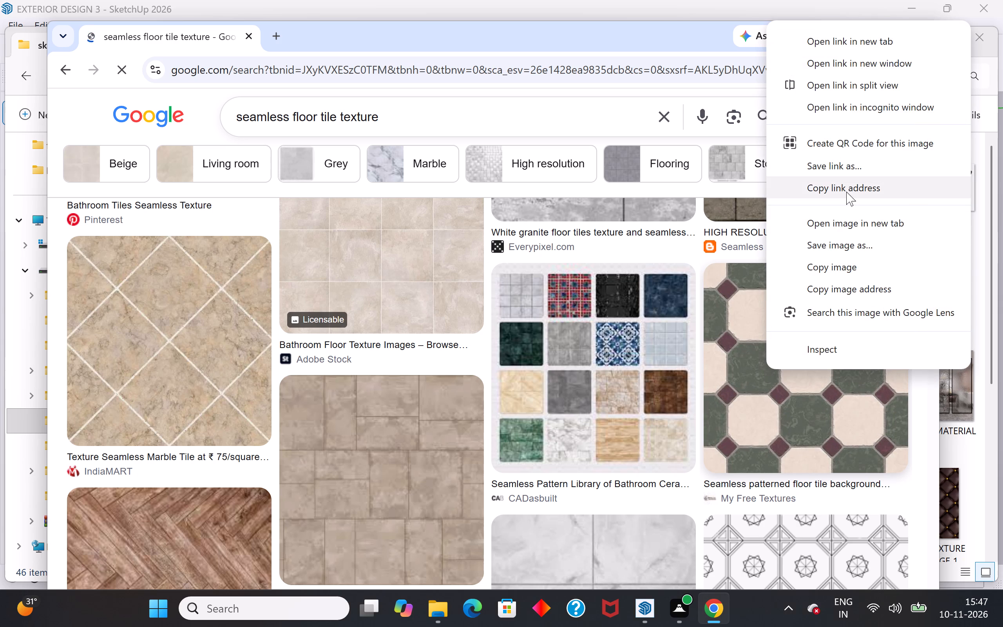
{"action": "left_click", "coordinate": [860, 247]}
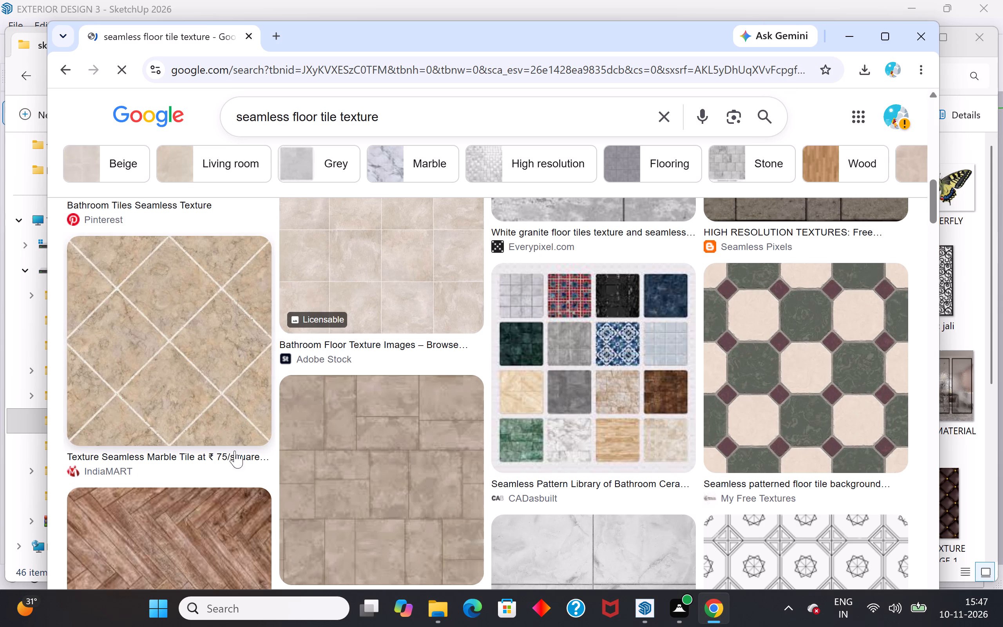
{"action": "scroll", "coordinate": [234, 473], "scroll_direction": "down", "scroll_amount": 12}
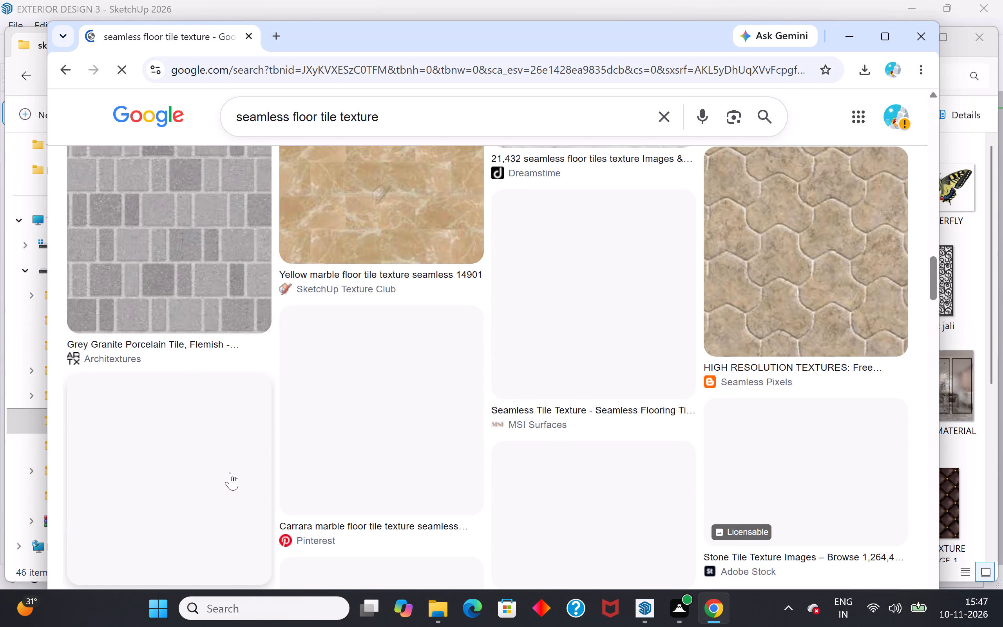
{"action": "scroll", "coordinate": [560, 446], "scroll_direction": "up", "scroll_amount": 2}
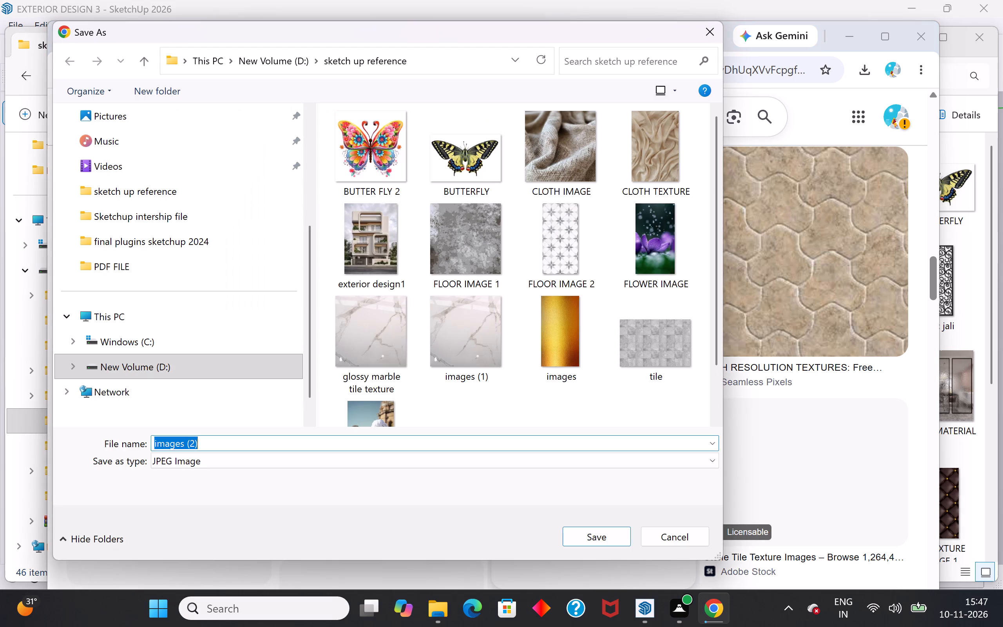
{"action": "key", "text": "BackSpace"}
{"action": "key", "text": "BackSpace"}
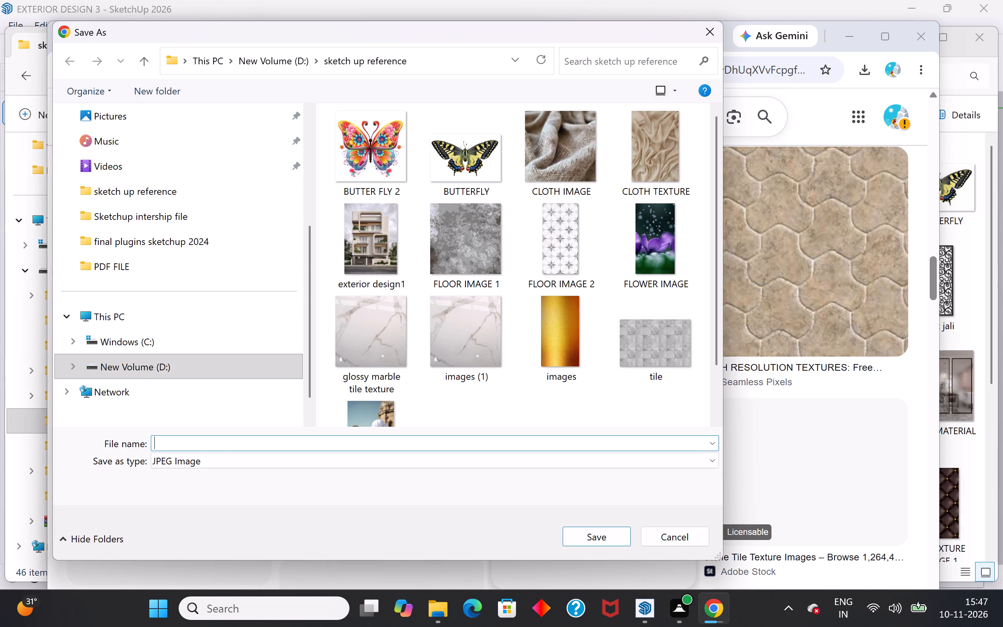
{"action": "type", "text": "taile"}
{"action": "key", "text": "space"}
{"action": "key", "text": "BackSpace"}
{"action": "key", "text": "BackSpace"}
{"action": "key", "text": "BackSpace"}
{"action": "key", "text": "BackSpace"}
{"action": "type", "text": "le"}
{"action": "key", "text": "space"}
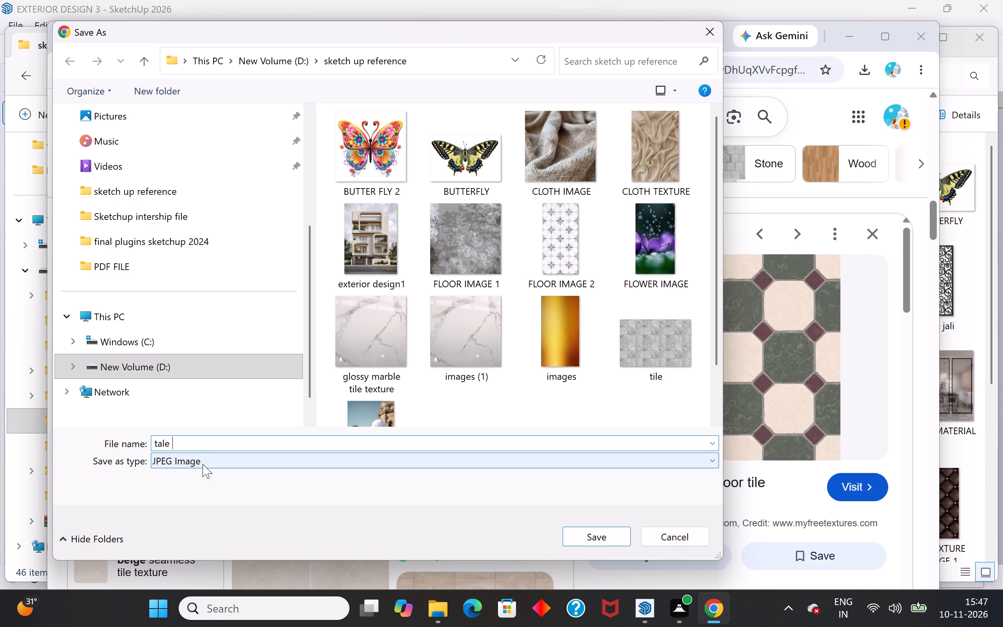
{"action": "left_click", "coordinate": [592, 538]}
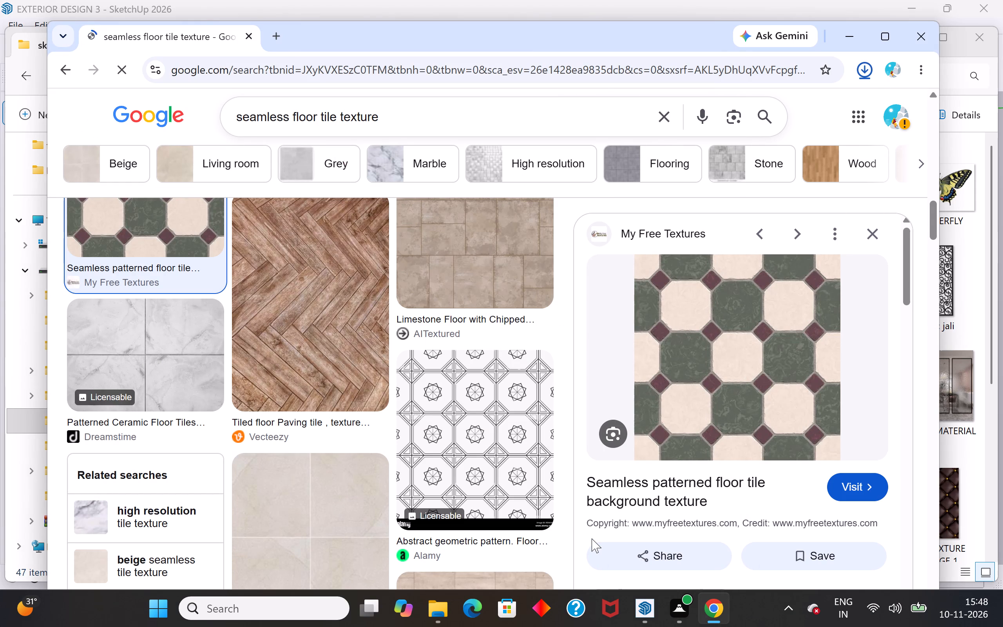
Browse further seamless floor tile texture results and check the recent download history.
{"action": "scroll", "coordinate": [437, 508], "scroll_direction": "down", "scroll_amount": 2}
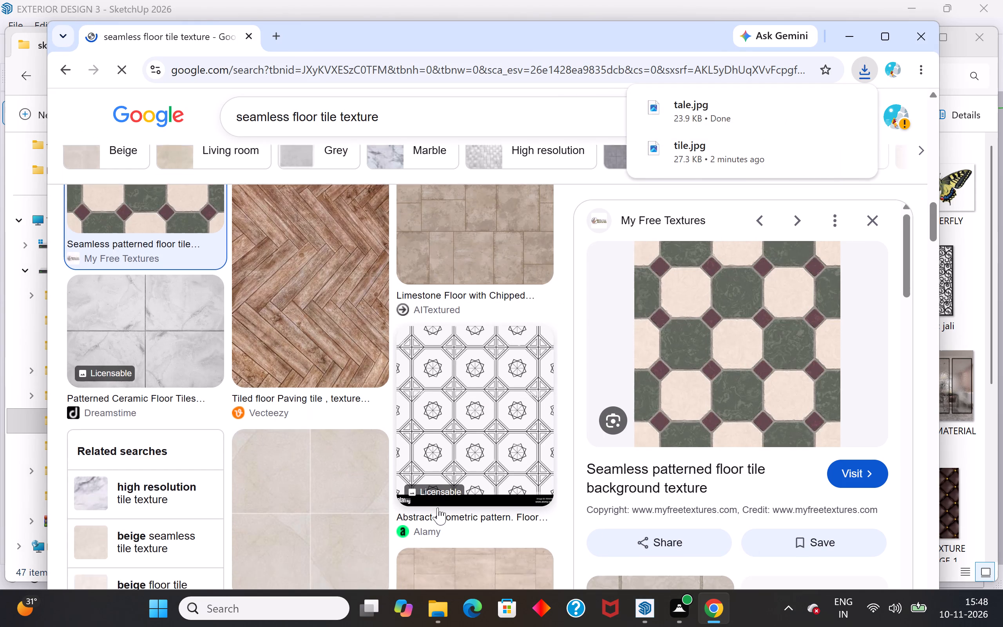
{"action": "scroll", "coordinate": [438, 507], "scroll_direction": "down", "scroll_amount": 8}
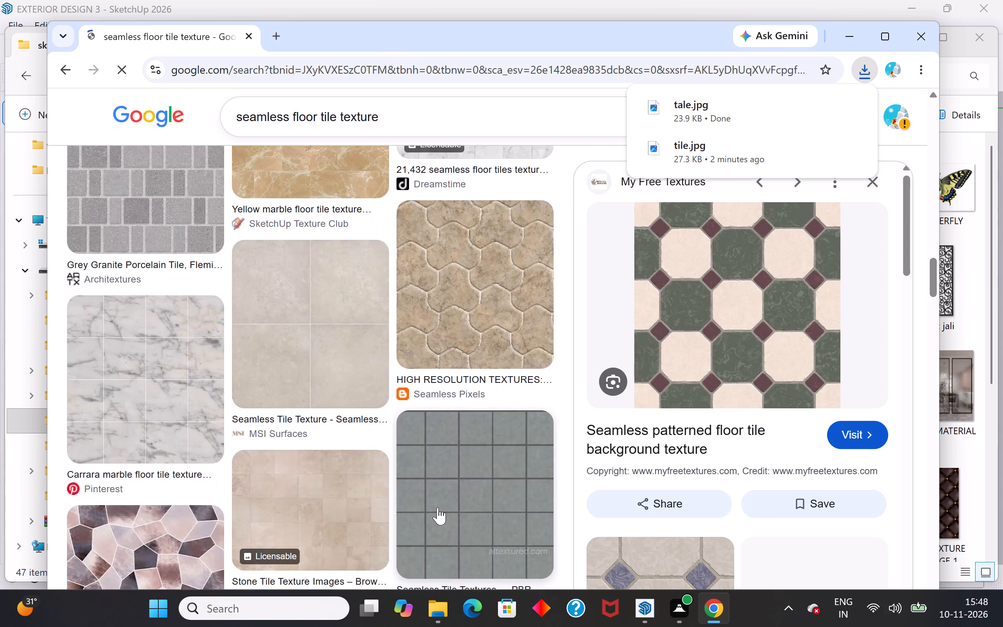
{"action": "scroll", "coordinate": [438, 507], "scroll_direction": "up", "scroll_amount": 2}
{"action": "scroll", "coordinate": [438, 507], "scroll_direction": "down", "scroll_amount": 5}
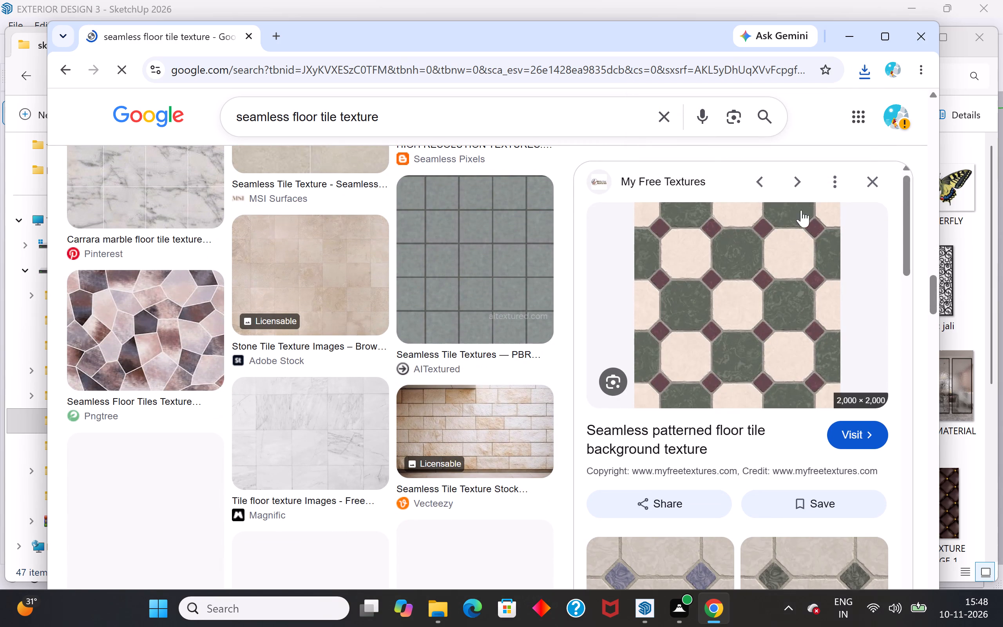
{"action": "left_click", "coordinate": [868, 74]}
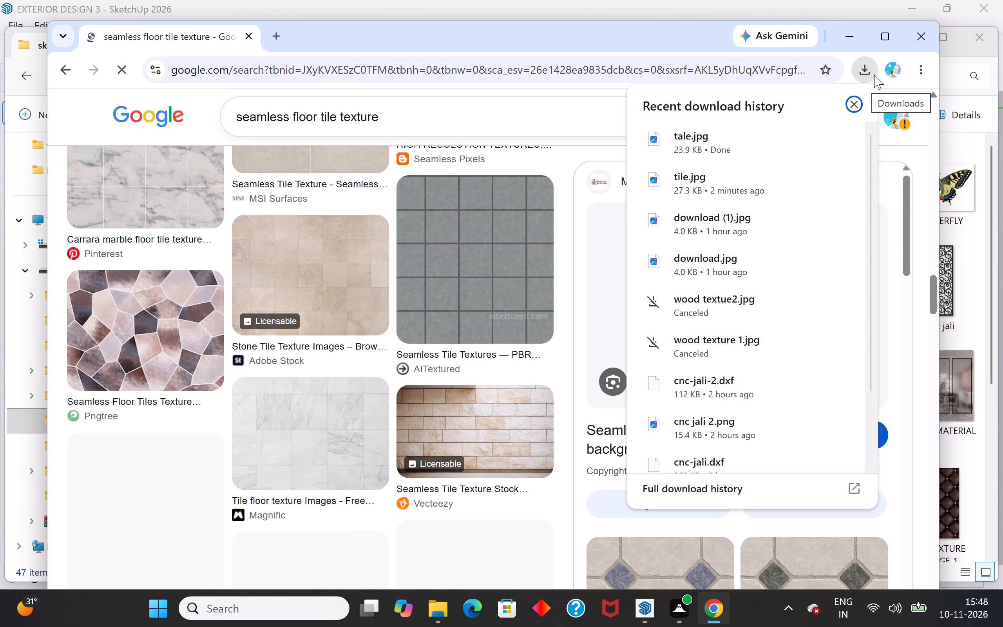
Close the browser and the sketch up reference folder window to return to the SketchUp model.
{"action": "left_click", "coordinate": [920, 42]}
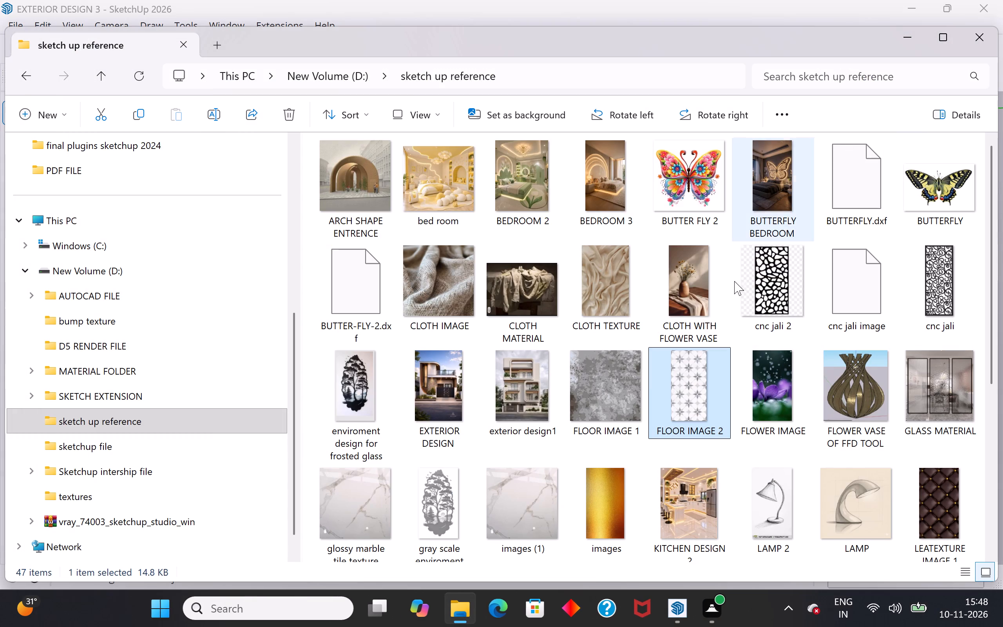
{"action": "left_click", "coordinate": [971, 43]}
Open the house's floor group for editing and select the interior floor's top face.
{"action": "scroll", "coordinate": [461, 397], "scroll_direction": "down", "scroll_amount": 1}
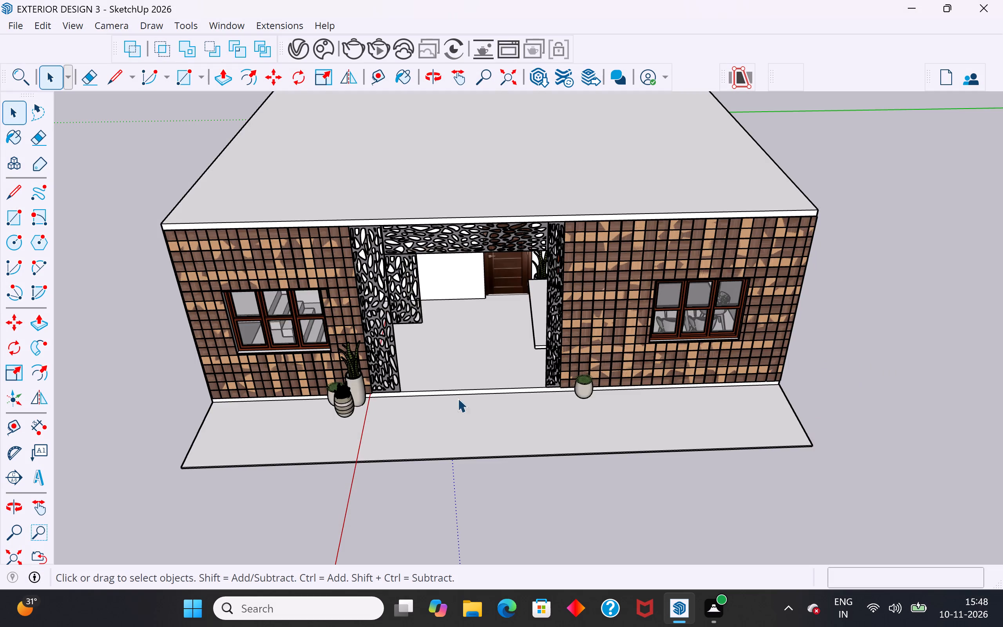
{"action": "scroll", "coordinate": [458, 398], "scroll_direction": "down", "scroll_amount": 2}
{"action": "triple_click", "coordinate": [485, 355]}
{"action": "scroll", "coordinate": [478, 355], "scroll_direction": "up", "scroll_amount": 5}
{"action": "triple_click", "coordinate": [469, 363]}
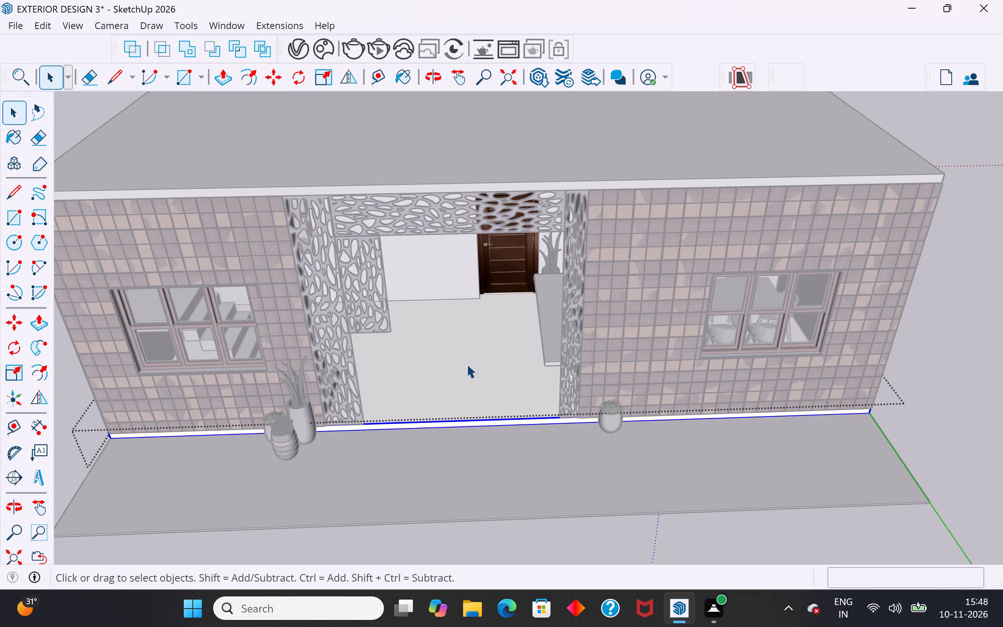
{"action": "left_click", "coordinate": [467, 364]}
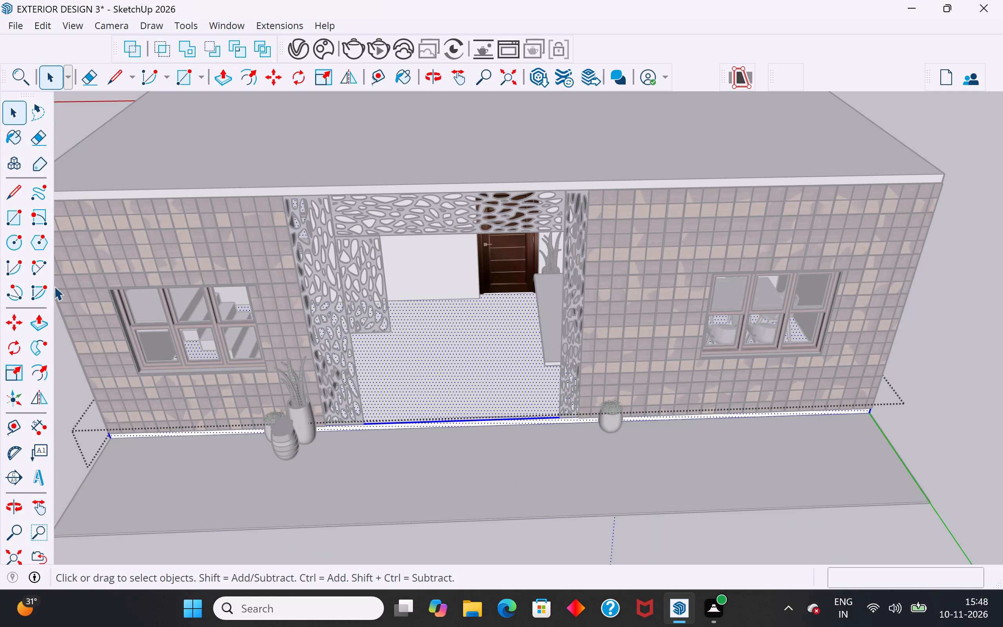
Show the Default Tray and duplicate the current material 3 under the name 6.
{"action": "right_click", "coordinate": [220, 28]}
{"action": "left_click", "coordinate": [74, 49]}
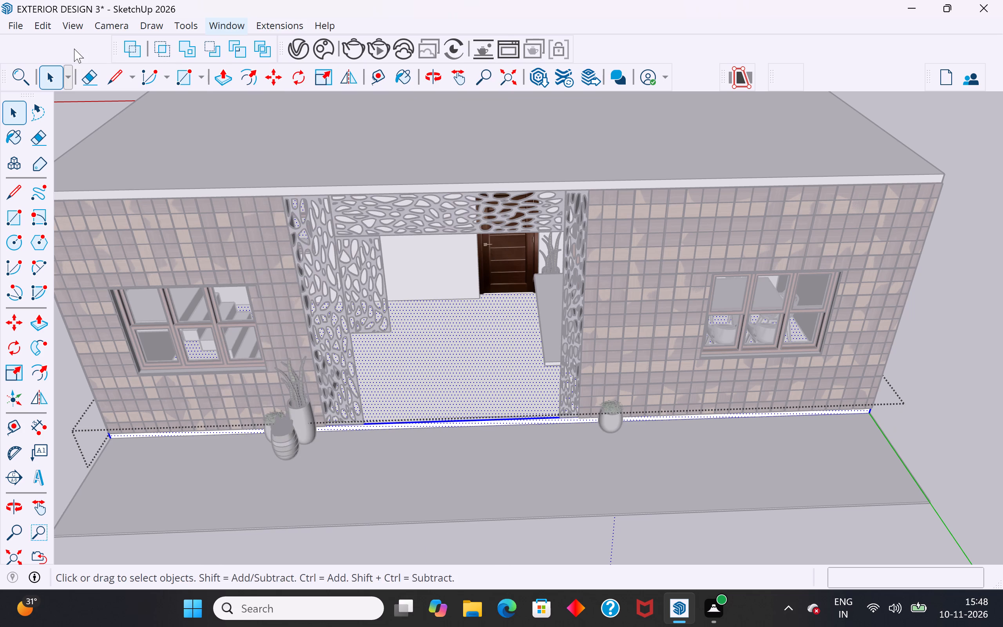
{"action": "left_click", "coordinate": [236, 29]}
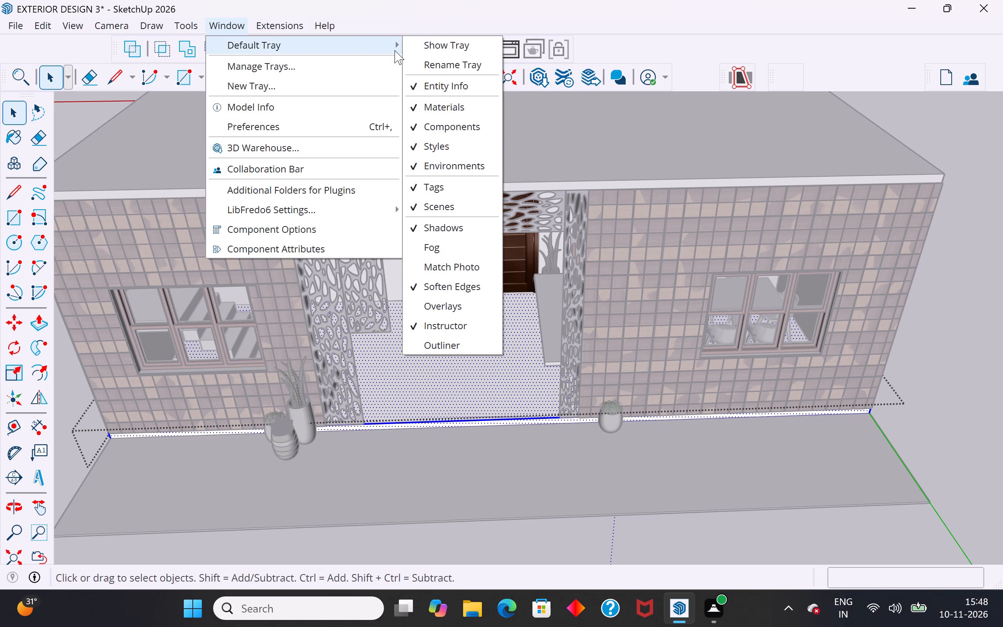
{"action": "left_click", "coordinate": [429, 49]}
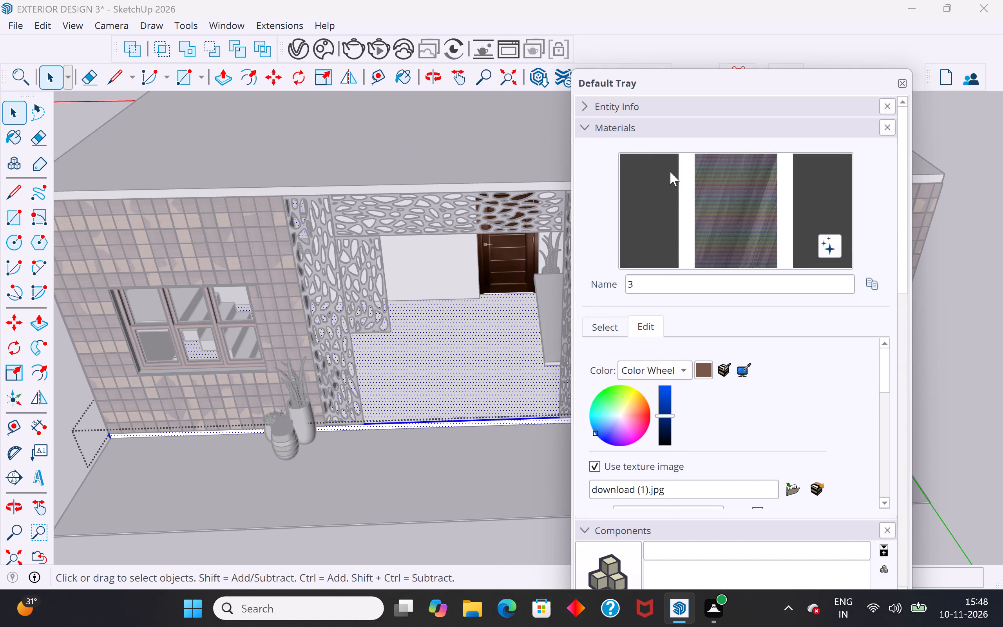
{"action": "left_click", "coordinate": [874, 284]}
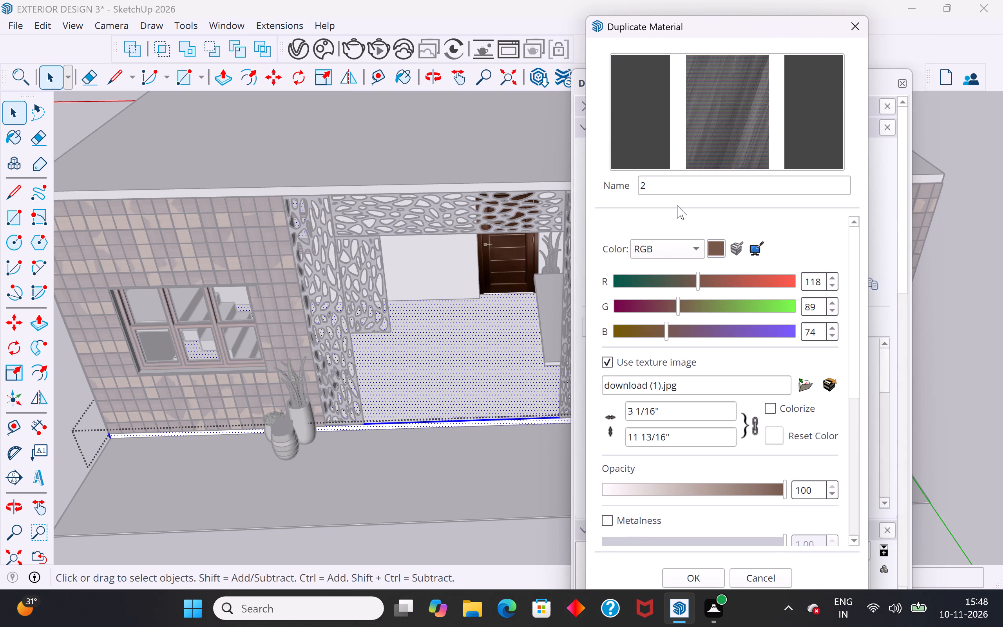
{"action": "left_click", "coordinate": [678, 187]}
{"action": "key", "text": "BackSpace"}
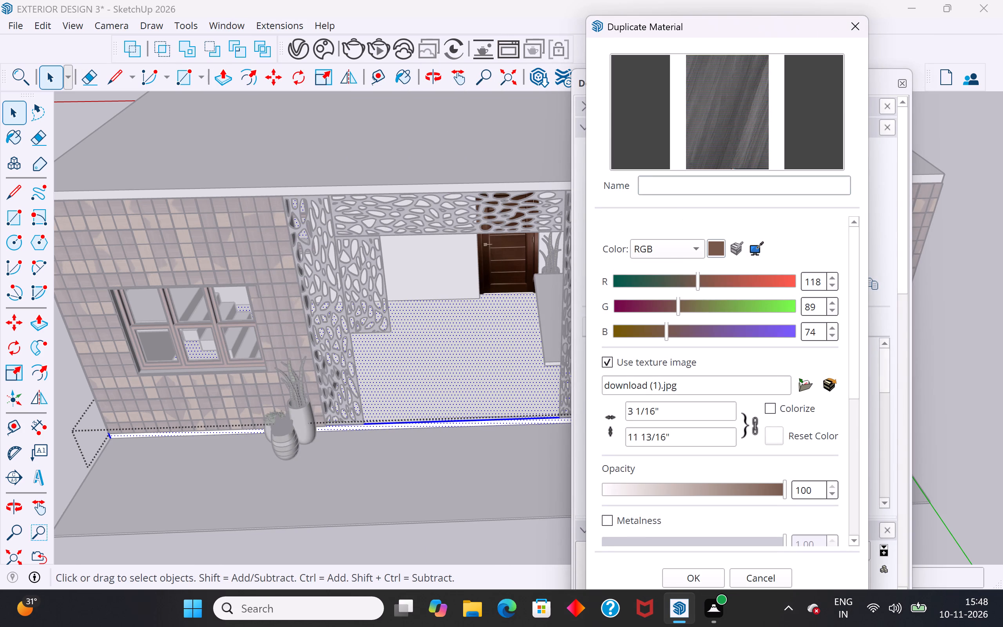
{"action": "key", "text": "6"}
{"action": "left_click", "coordinate": [696, 584]}
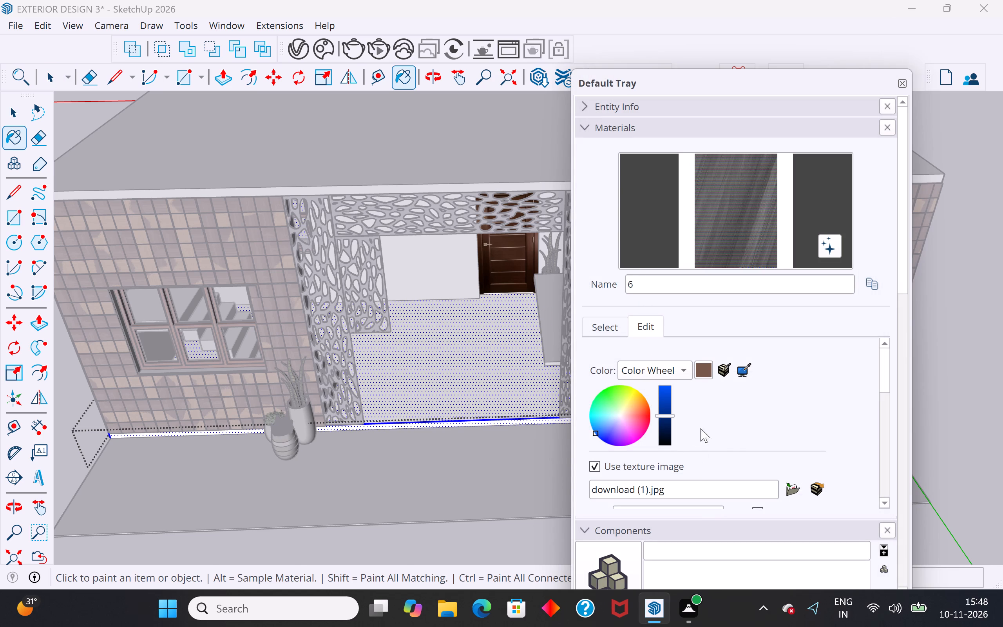
Replace material 6's texture image with the "tale" image from the sketch up reference folder.
{"action": "left_click", "coordinate": [793, 493]}
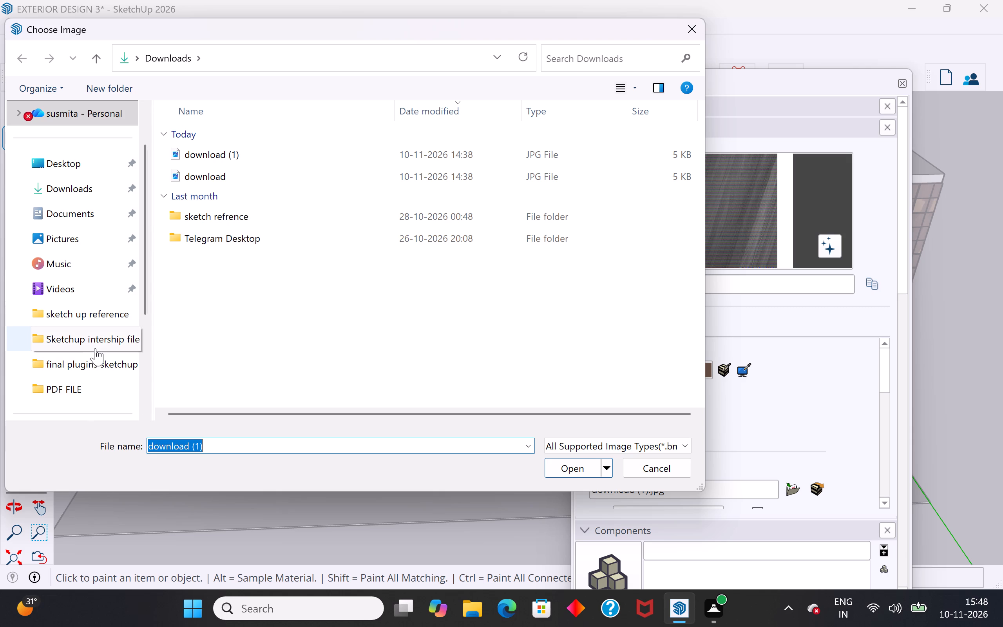
{"action": "left_click", "coordinate": [101, 313]}
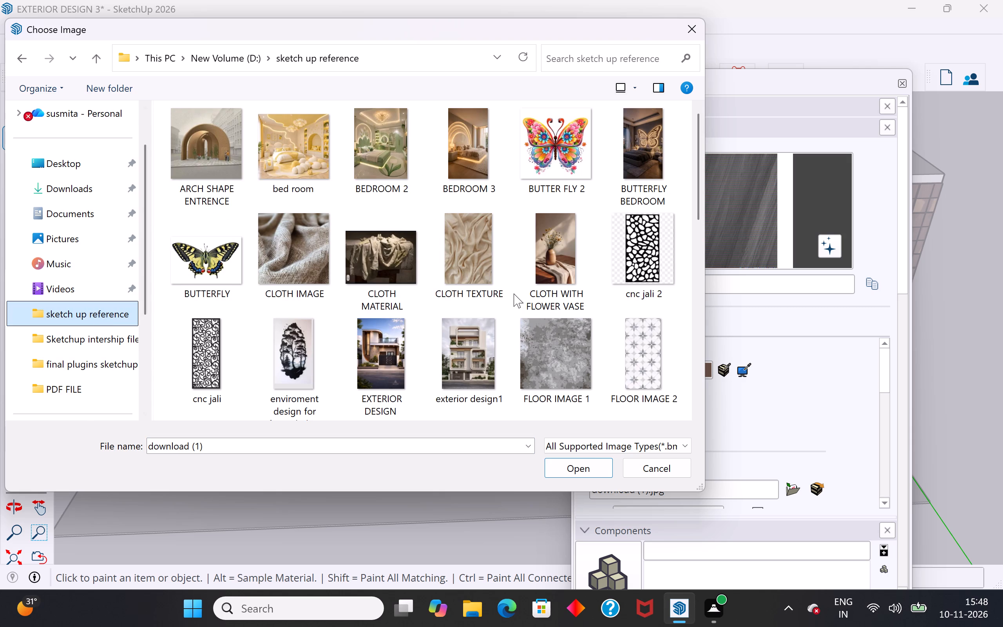
{"action": "scroll", "coordinate": [514, 294], "scroll_direction": "down", "scroll_amount": 9}
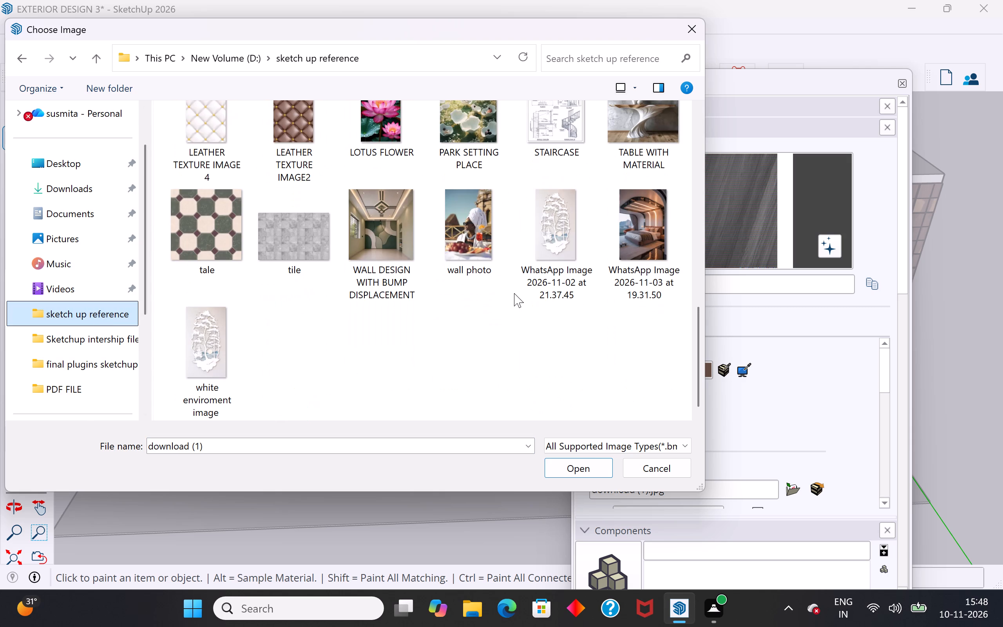
{"action": "left_click", "coordinate": [218, 251]}
{"action": "left_click", "coordinate": [575, 472]}
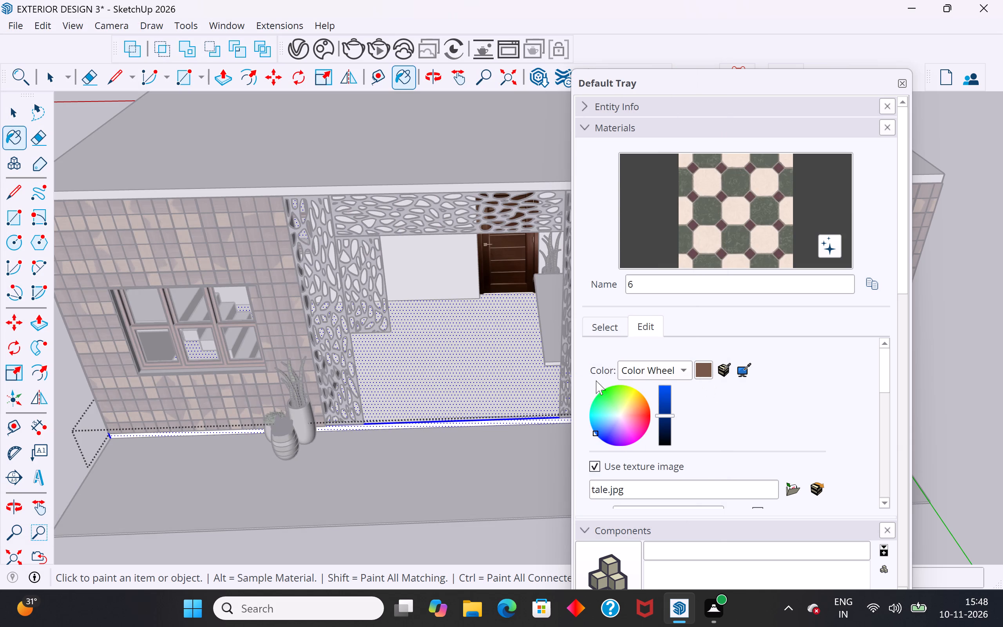
Paint the interior floor face with the green and cream tile material 6.
{"action": "left_click", "coordinate": [479, 371]}
{"action": "scroll", "coordinate": [483, 392], "scroll_direction": "up", "scroll_amount": 3}
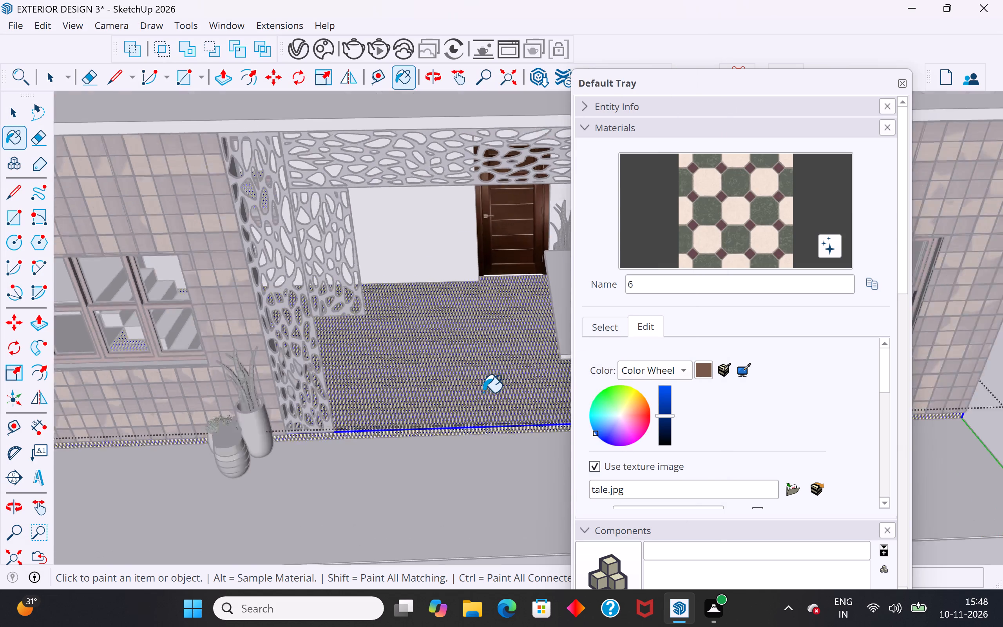
{"action": "scroll", "coordinate": [483, 392], "scroll_direction": "up", "scroll_amount": 12}
{"action": "middle_click_drag", "start_coordinate": [488, 394], "coordinate": [478, 442]}
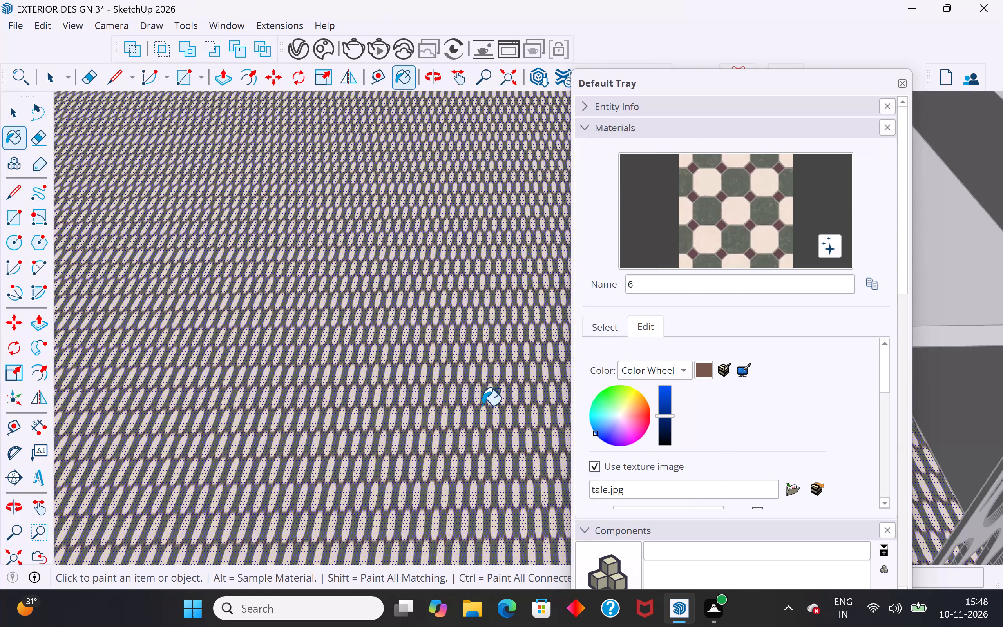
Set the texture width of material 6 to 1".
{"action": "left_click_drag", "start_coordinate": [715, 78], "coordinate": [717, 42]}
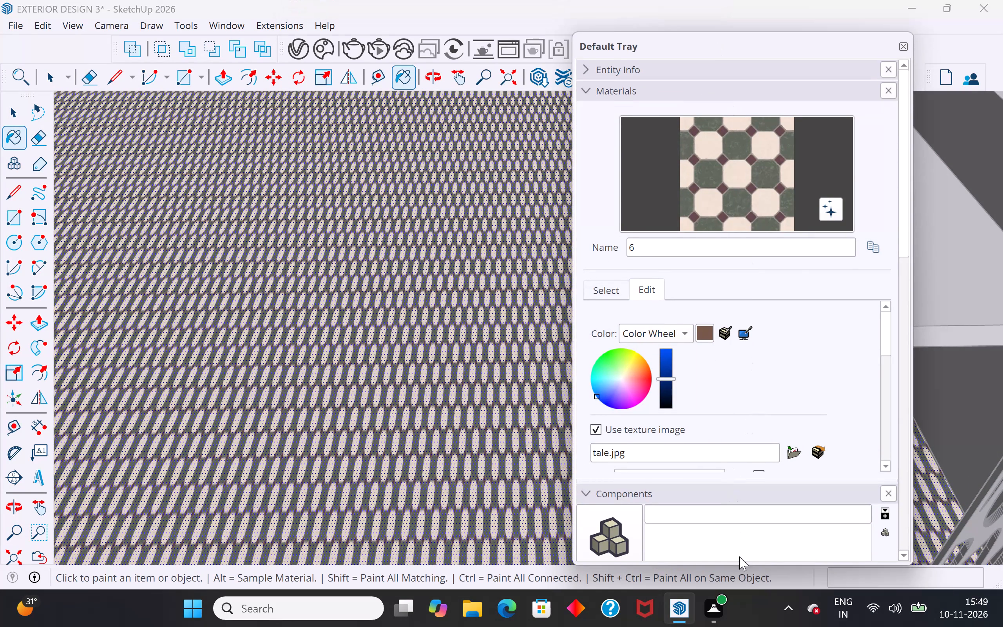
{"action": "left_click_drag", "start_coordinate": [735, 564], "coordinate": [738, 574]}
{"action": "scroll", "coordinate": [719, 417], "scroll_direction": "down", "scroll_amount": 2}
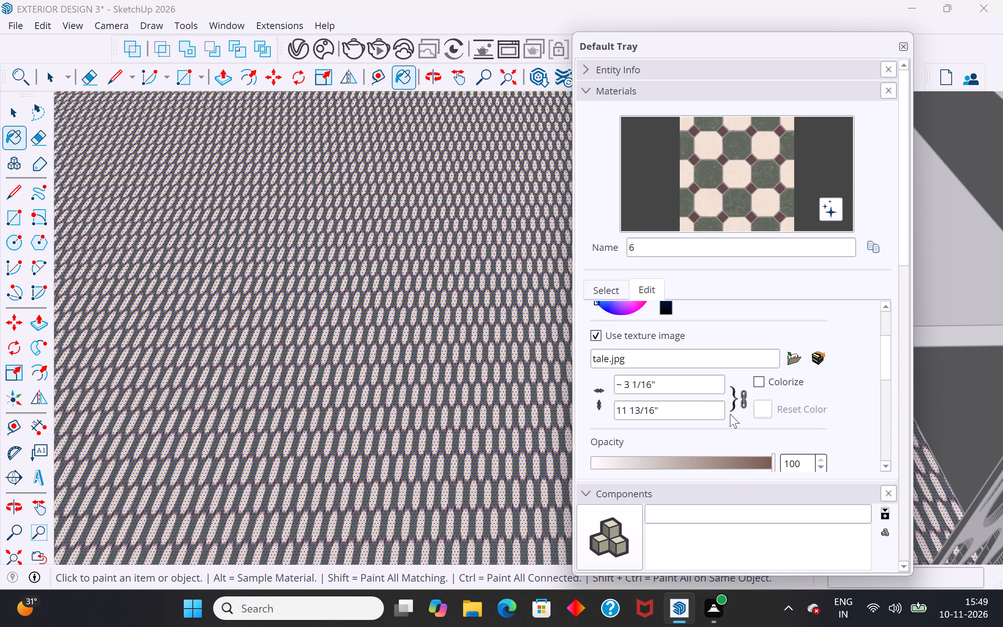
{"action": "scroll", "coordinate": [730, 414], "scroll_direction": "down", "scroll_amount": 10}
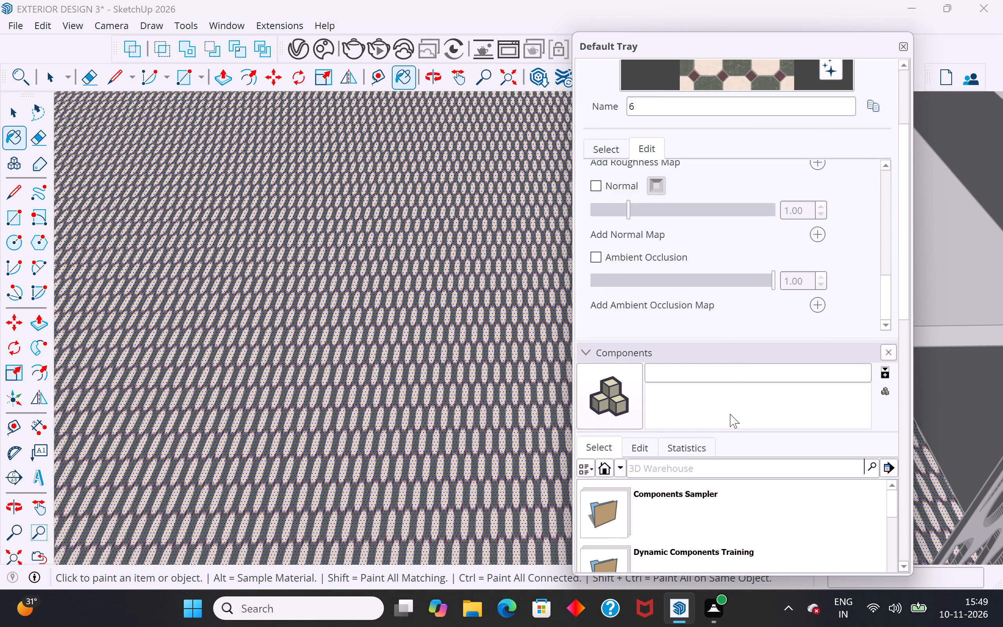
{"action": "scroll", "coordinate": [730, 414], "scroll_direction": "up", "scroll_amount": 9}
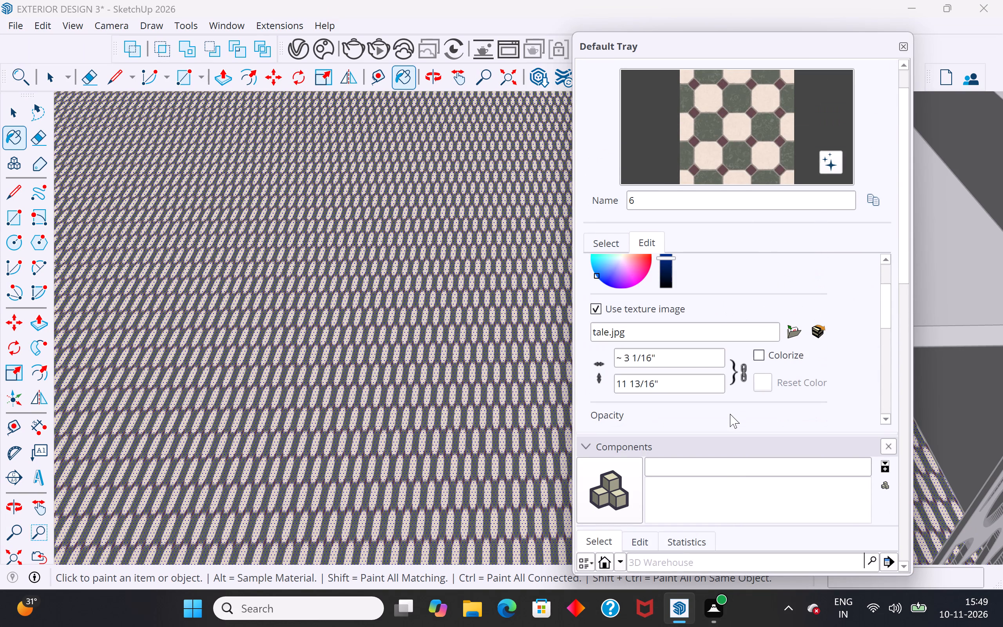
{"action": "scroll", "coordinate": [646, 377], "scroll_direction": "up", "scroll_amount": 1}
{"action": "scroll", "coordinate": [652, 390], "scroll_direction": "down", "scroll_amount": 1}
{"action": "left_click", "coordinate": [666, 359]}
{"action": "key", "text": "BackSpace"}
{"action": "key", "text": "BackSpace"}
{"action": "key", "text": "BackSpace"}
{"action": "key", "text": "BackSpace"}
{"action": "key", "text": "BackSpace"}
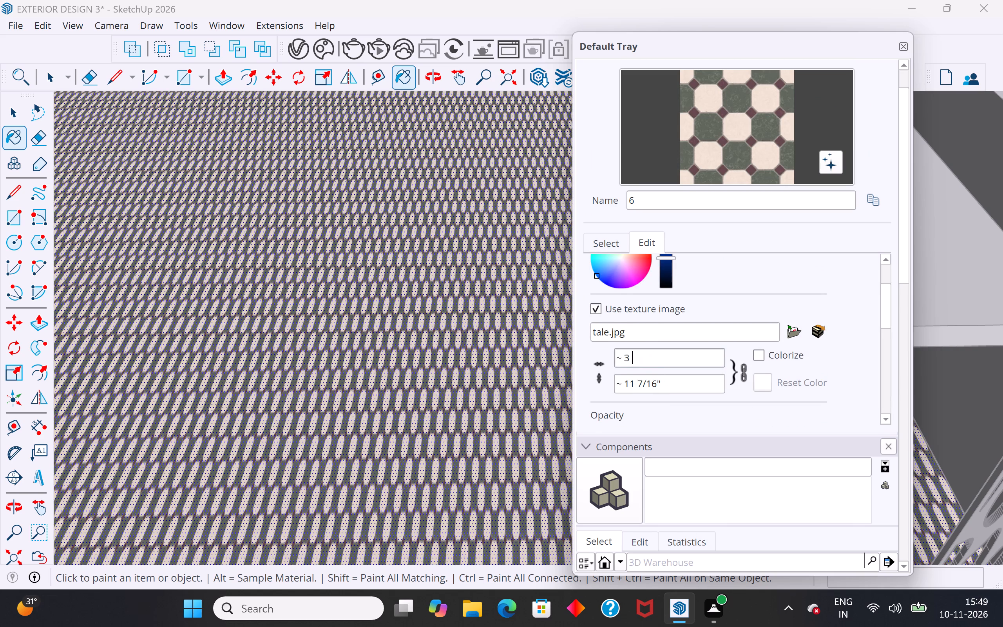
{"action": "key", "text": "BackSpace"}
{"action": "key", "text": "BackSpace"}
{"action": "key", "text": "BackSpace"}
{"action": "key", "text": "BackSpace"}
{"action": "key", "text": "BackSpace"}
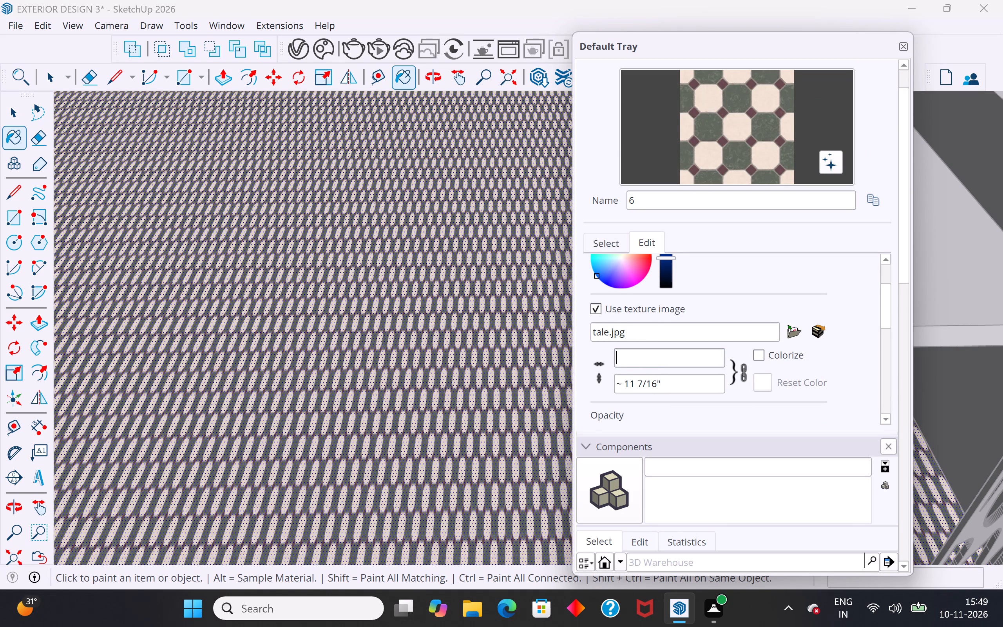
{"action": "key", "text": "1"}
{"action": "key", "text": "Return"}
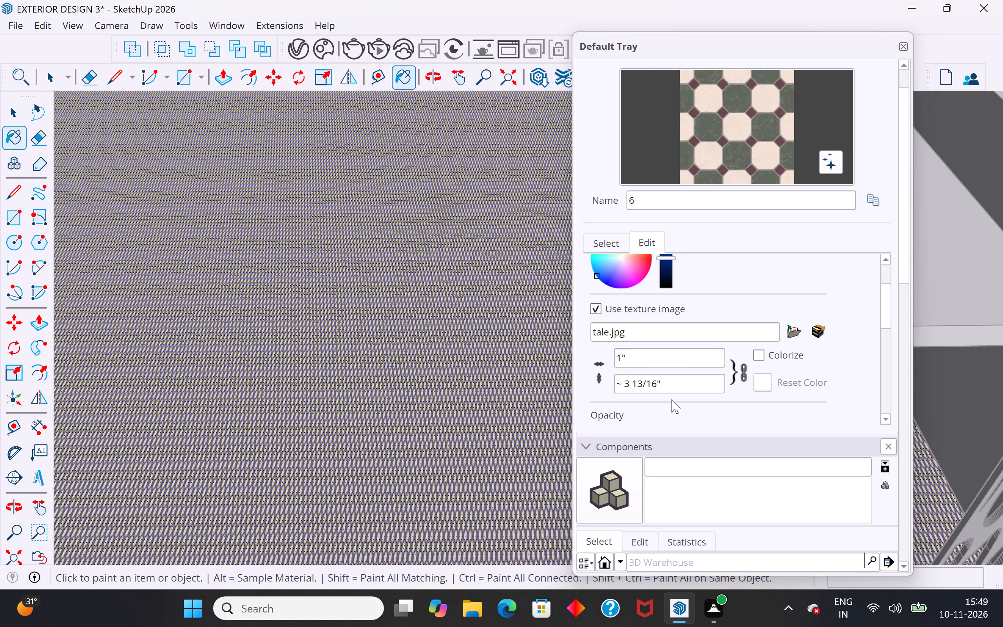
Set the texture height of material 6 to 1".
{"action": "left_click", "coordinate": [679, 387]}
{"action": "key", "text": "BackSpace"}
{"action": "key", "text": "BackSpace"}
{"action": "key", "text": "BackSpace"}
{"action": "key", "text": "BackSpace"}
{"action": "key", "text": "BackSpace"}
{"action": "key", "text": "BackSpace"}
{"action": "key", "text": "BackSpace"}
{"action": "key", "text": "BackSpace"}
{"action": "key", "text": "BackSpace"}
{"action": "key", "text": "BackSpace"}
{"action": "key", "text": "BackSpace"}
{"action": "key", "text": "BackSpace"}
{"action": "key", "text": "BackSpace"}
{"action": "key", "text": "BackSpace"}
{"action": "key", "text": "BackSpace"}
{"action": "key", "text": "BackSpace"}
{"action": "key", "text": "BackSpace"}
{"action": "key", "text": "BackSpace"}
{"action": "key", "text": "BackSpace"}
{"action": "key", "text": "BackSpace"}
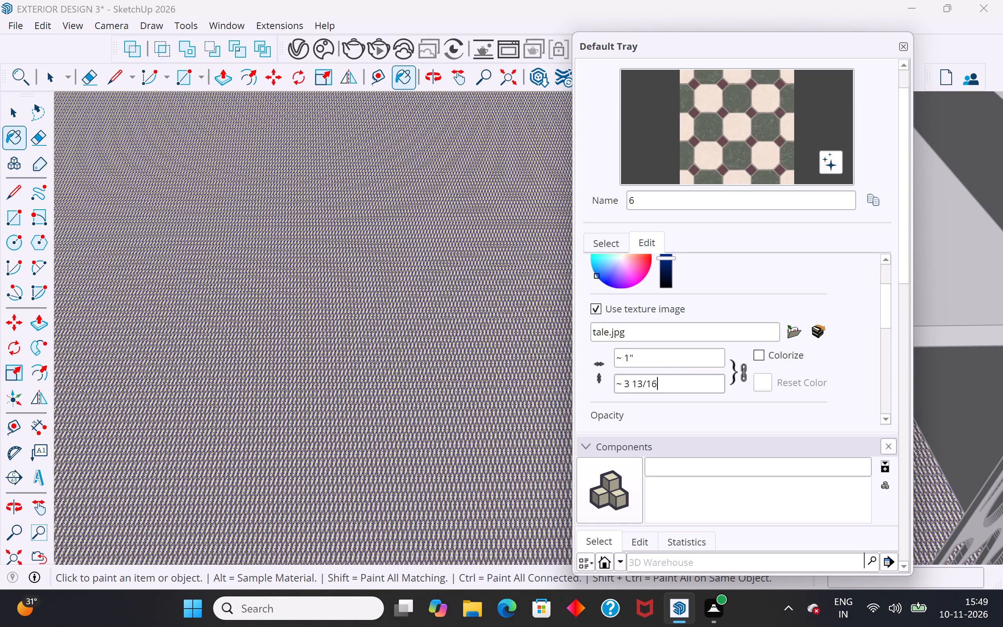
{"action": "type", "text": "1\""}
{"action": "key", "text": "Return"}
Set the texture width of material 6 to 100 inches to enlarge the tile pattern on the floor.
{"action": "scroll", "coordinate": [500, 415], "scroll_direction": "down", "scroll_amount": 5}
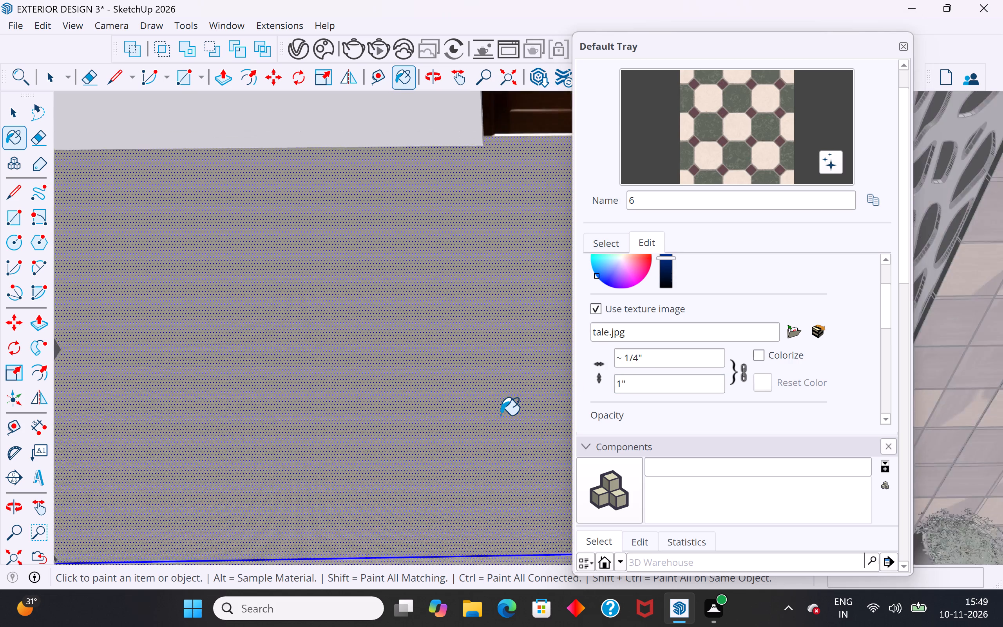
{"action": "scroll", "coordinate": [500, 415], "scroll_direction": "down", "scroll_amount": 6}
{"action": "left_click", "coordinate": [6, 109]}
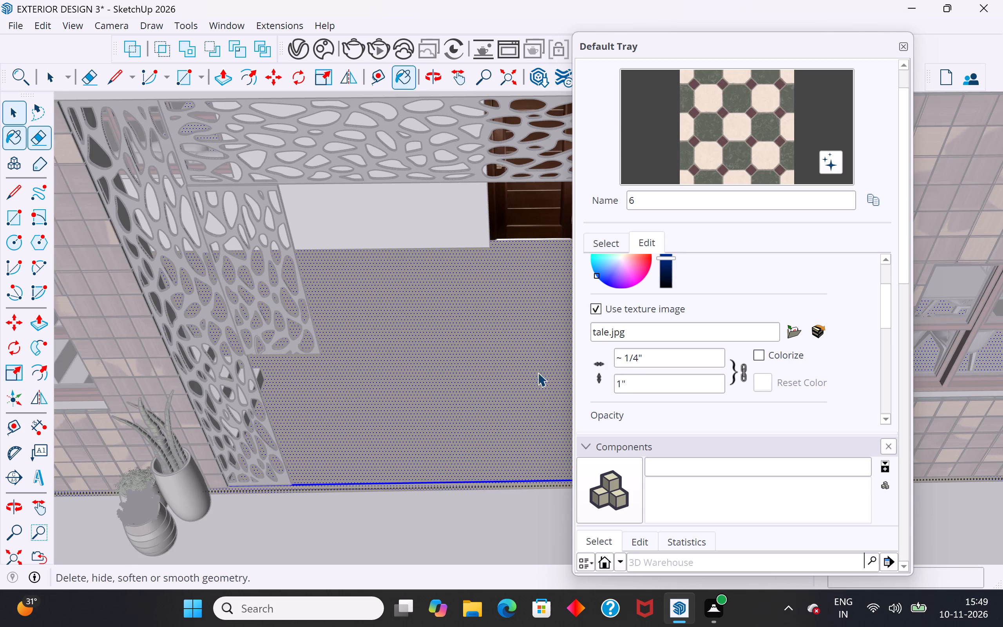
{"action": "left_click", "coordinate": [645, 358]}
{"action": "key", "text": "BackSpace"}
{"action": "key", "text": "BackSpace"}
{"action": "key", "text": "BackSpace"}
{"action": "key", "text": "BackSpace"}
{"action": "key", "text": "BackSpace"}
{"action": "key", "text": "BackSpace"}
{"action": "key", "text": "BackSpace"}
{"action": "key", "text": "BackSpace"}
{"action": "key", "text": "BackSpace"}
{"action": "key", "text": "BackSpace"}
{"action": "key", "text": "BackSpace"}
{"action": "key", "text": "BackSpace"}
{"action": "key", "text": "BackSpace"}
{"action": "key", "text": "BackSpace"}
{"action": "key", "text": "BackSpace"}
{"action": "key", "text": "BackSpace"}
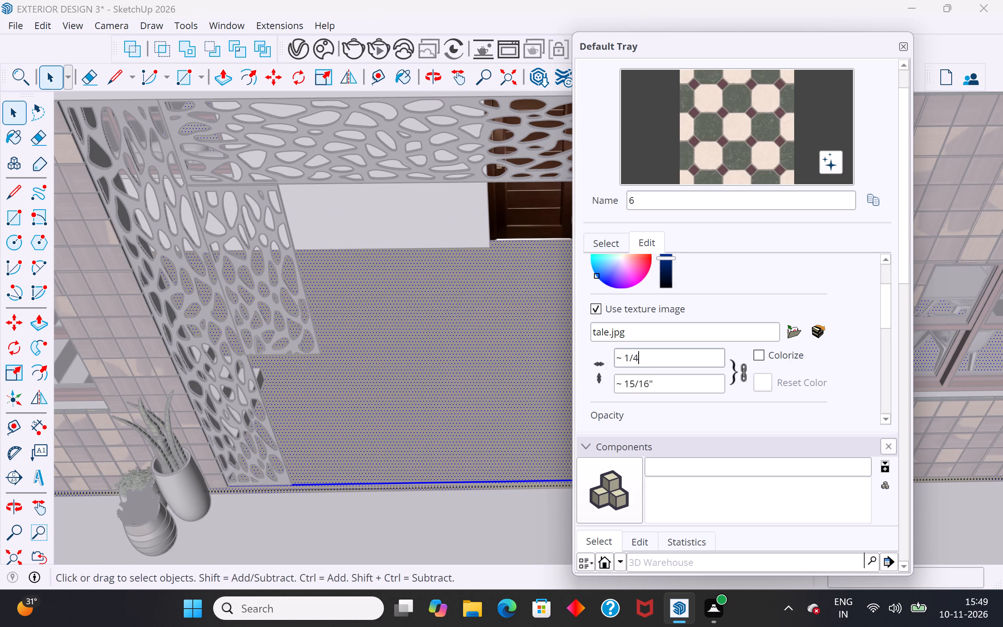
{"action": "type", "text": "100"}
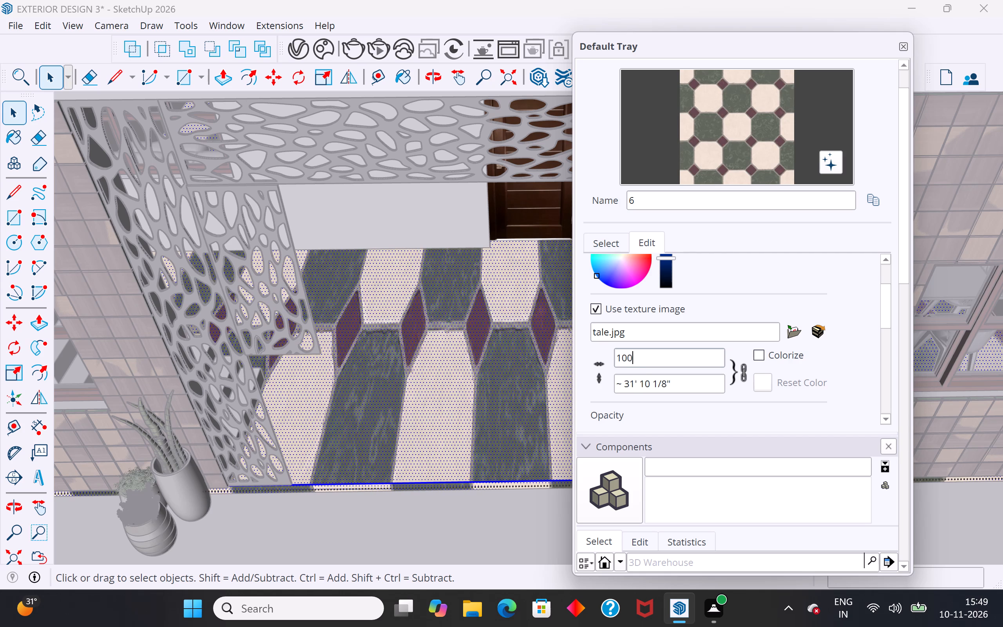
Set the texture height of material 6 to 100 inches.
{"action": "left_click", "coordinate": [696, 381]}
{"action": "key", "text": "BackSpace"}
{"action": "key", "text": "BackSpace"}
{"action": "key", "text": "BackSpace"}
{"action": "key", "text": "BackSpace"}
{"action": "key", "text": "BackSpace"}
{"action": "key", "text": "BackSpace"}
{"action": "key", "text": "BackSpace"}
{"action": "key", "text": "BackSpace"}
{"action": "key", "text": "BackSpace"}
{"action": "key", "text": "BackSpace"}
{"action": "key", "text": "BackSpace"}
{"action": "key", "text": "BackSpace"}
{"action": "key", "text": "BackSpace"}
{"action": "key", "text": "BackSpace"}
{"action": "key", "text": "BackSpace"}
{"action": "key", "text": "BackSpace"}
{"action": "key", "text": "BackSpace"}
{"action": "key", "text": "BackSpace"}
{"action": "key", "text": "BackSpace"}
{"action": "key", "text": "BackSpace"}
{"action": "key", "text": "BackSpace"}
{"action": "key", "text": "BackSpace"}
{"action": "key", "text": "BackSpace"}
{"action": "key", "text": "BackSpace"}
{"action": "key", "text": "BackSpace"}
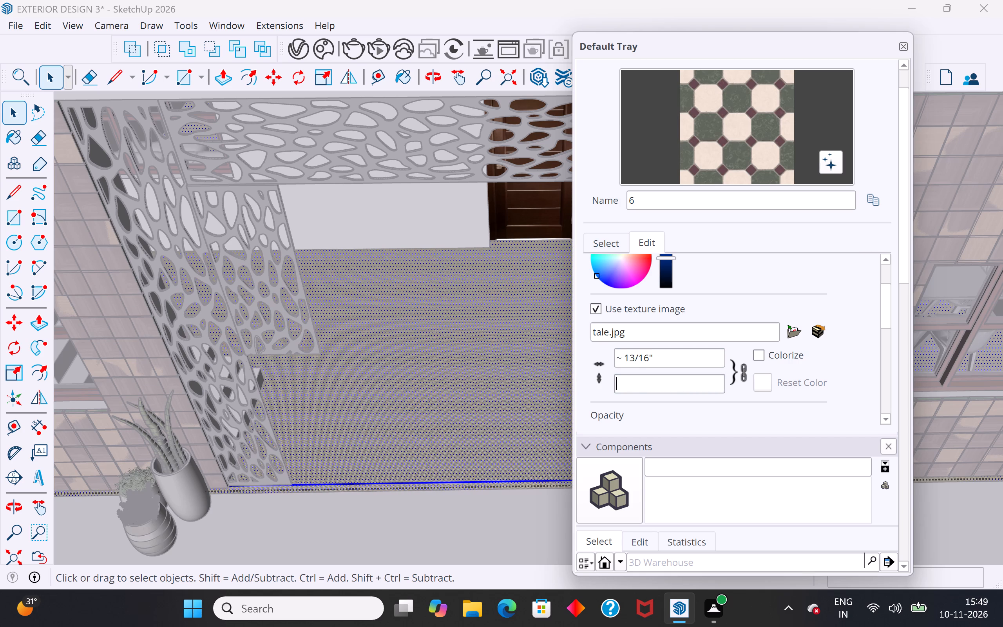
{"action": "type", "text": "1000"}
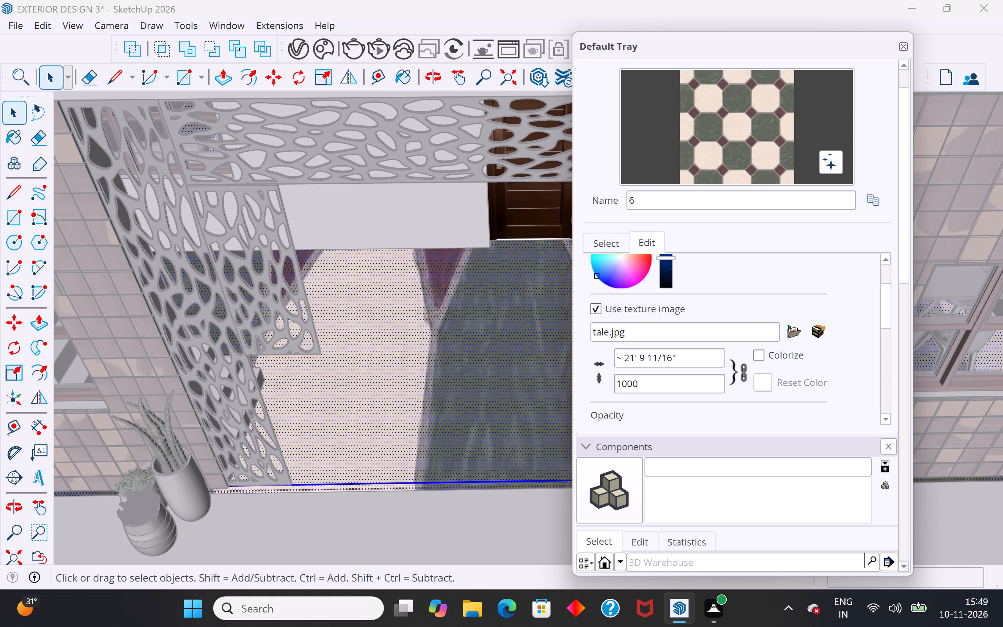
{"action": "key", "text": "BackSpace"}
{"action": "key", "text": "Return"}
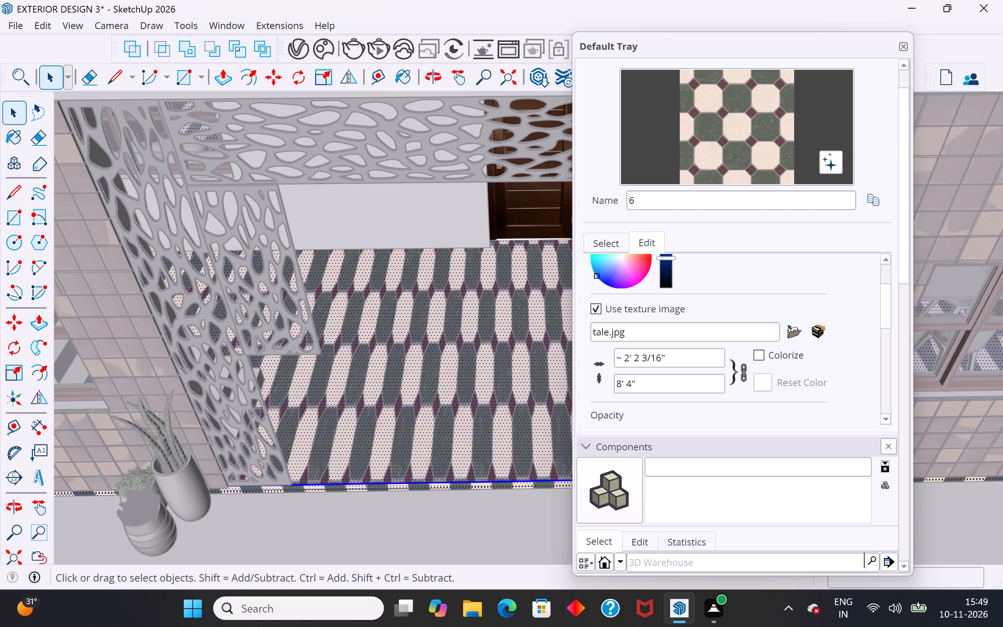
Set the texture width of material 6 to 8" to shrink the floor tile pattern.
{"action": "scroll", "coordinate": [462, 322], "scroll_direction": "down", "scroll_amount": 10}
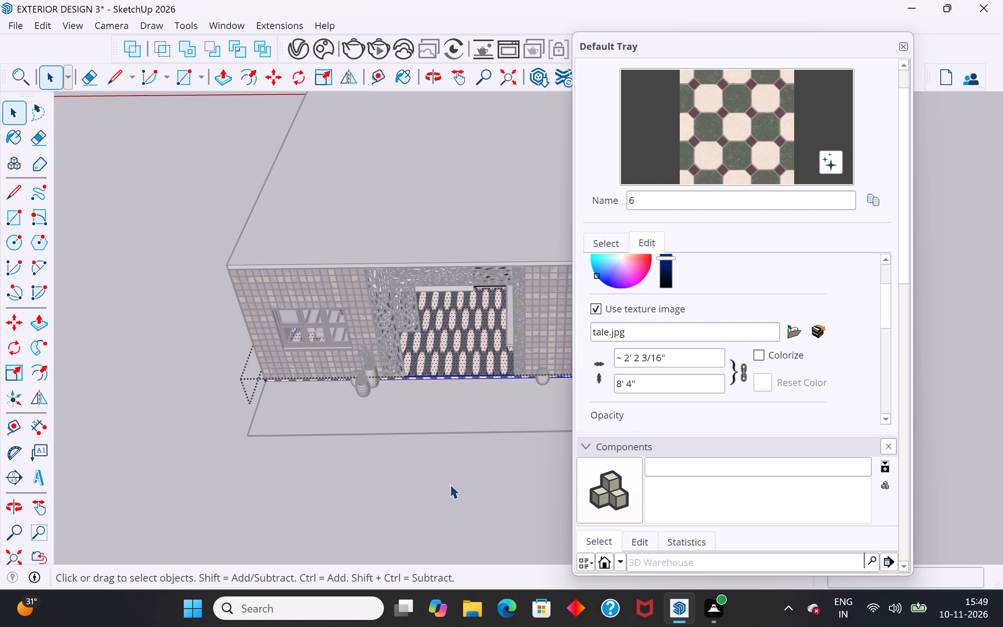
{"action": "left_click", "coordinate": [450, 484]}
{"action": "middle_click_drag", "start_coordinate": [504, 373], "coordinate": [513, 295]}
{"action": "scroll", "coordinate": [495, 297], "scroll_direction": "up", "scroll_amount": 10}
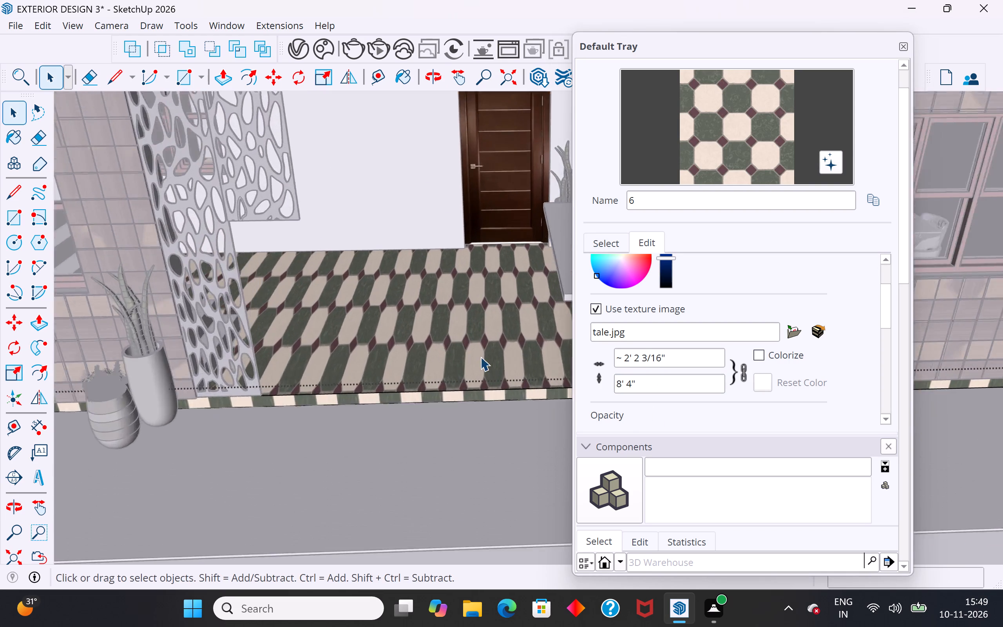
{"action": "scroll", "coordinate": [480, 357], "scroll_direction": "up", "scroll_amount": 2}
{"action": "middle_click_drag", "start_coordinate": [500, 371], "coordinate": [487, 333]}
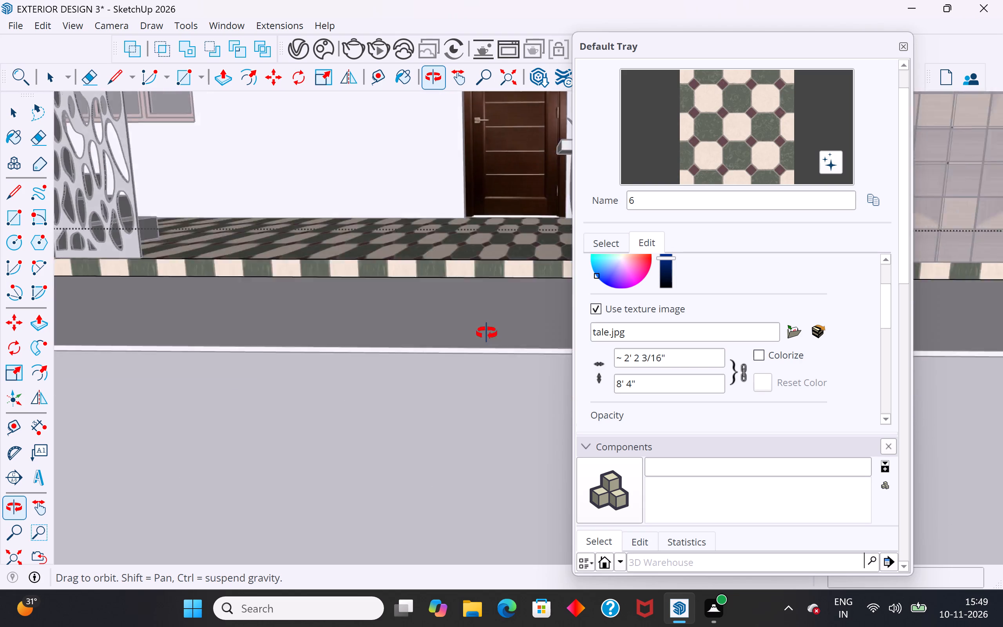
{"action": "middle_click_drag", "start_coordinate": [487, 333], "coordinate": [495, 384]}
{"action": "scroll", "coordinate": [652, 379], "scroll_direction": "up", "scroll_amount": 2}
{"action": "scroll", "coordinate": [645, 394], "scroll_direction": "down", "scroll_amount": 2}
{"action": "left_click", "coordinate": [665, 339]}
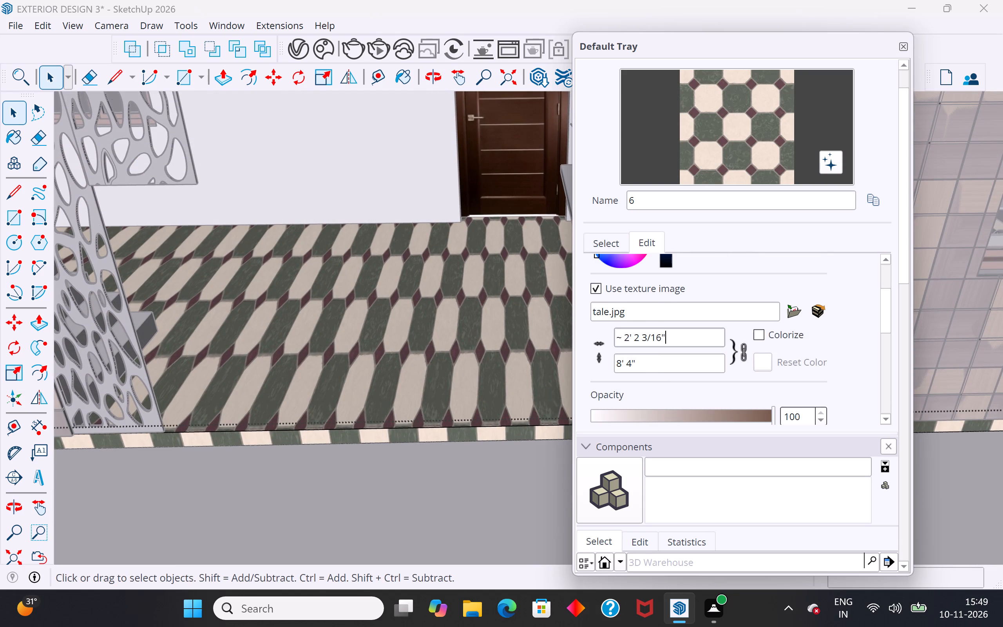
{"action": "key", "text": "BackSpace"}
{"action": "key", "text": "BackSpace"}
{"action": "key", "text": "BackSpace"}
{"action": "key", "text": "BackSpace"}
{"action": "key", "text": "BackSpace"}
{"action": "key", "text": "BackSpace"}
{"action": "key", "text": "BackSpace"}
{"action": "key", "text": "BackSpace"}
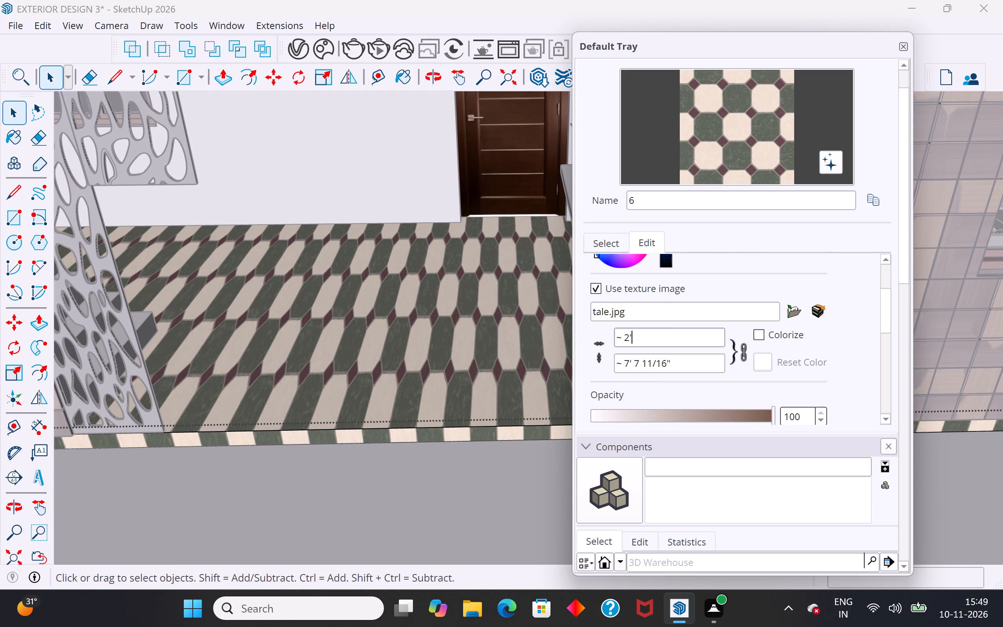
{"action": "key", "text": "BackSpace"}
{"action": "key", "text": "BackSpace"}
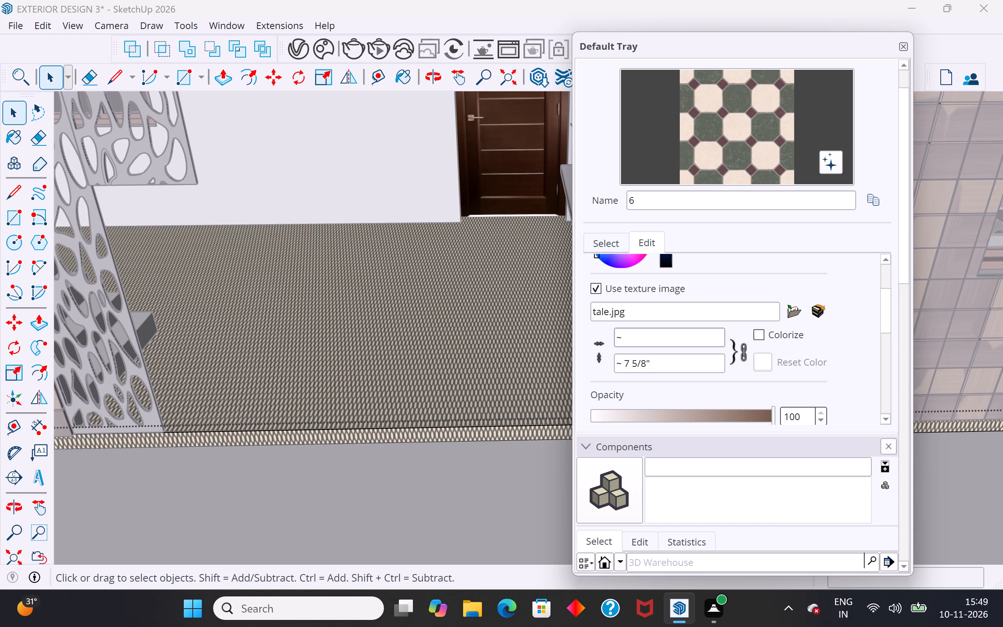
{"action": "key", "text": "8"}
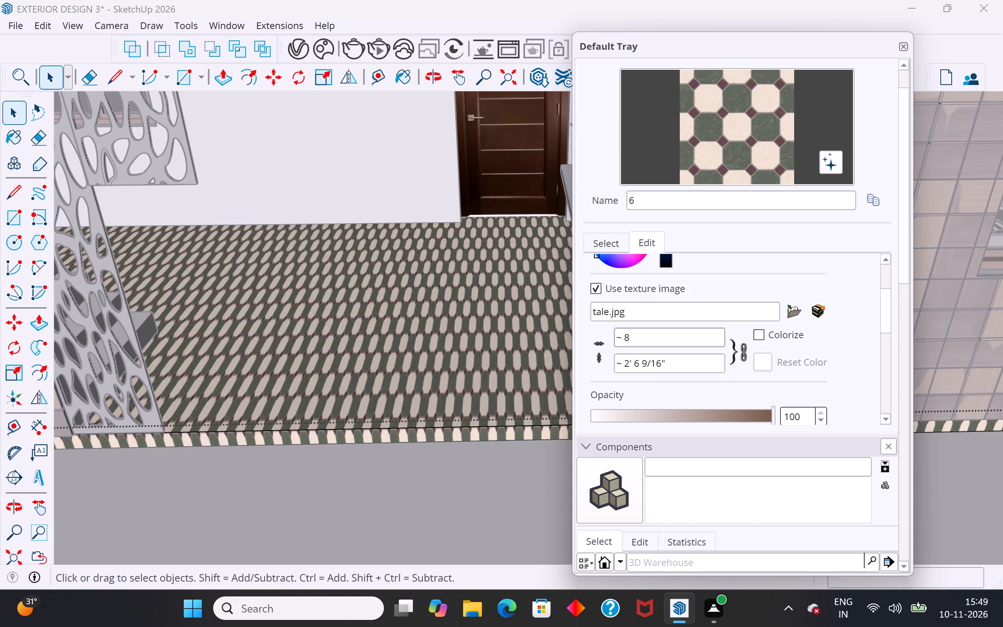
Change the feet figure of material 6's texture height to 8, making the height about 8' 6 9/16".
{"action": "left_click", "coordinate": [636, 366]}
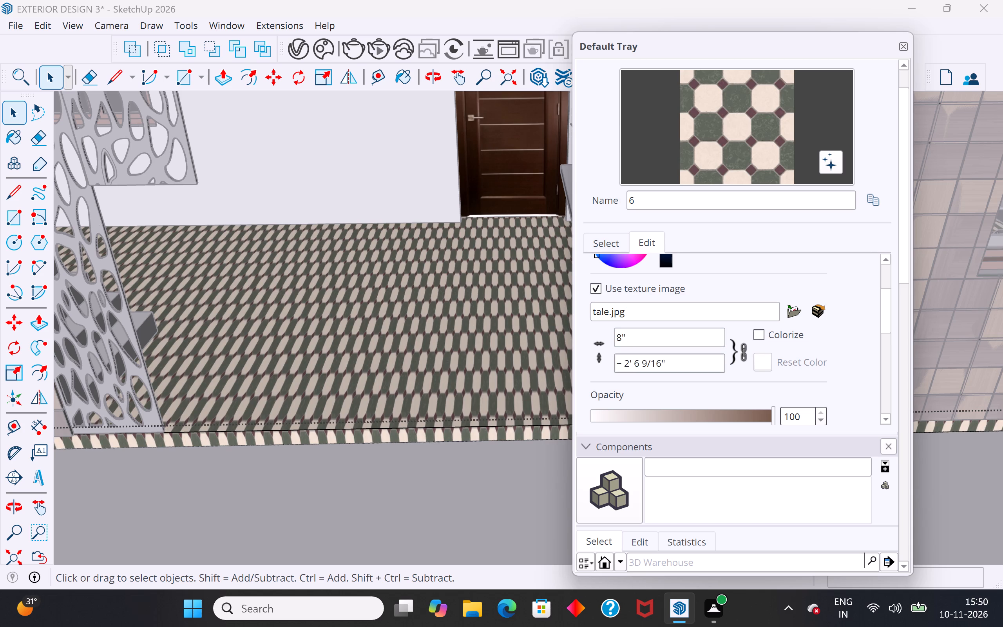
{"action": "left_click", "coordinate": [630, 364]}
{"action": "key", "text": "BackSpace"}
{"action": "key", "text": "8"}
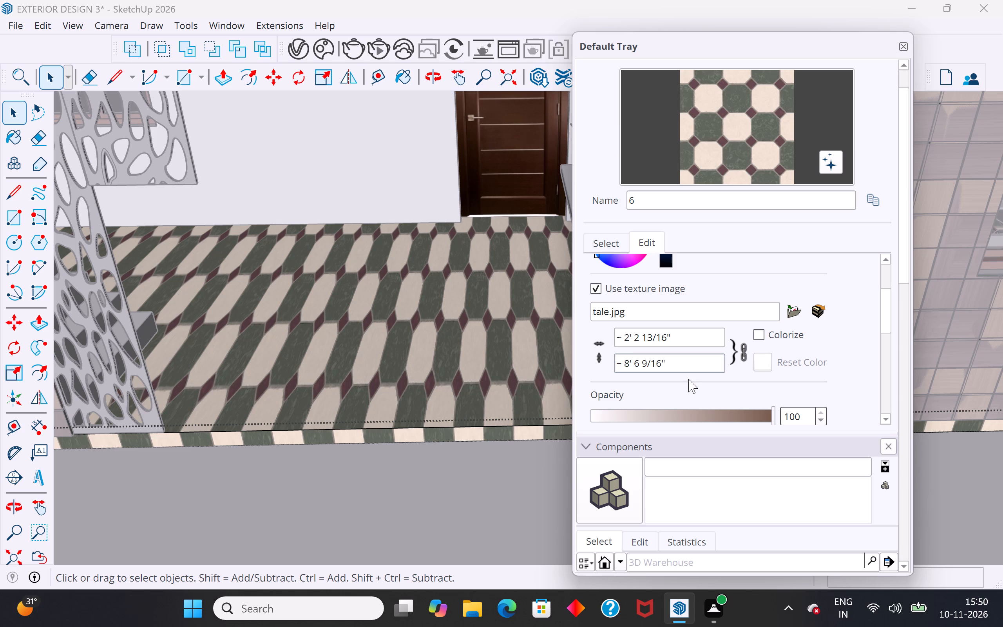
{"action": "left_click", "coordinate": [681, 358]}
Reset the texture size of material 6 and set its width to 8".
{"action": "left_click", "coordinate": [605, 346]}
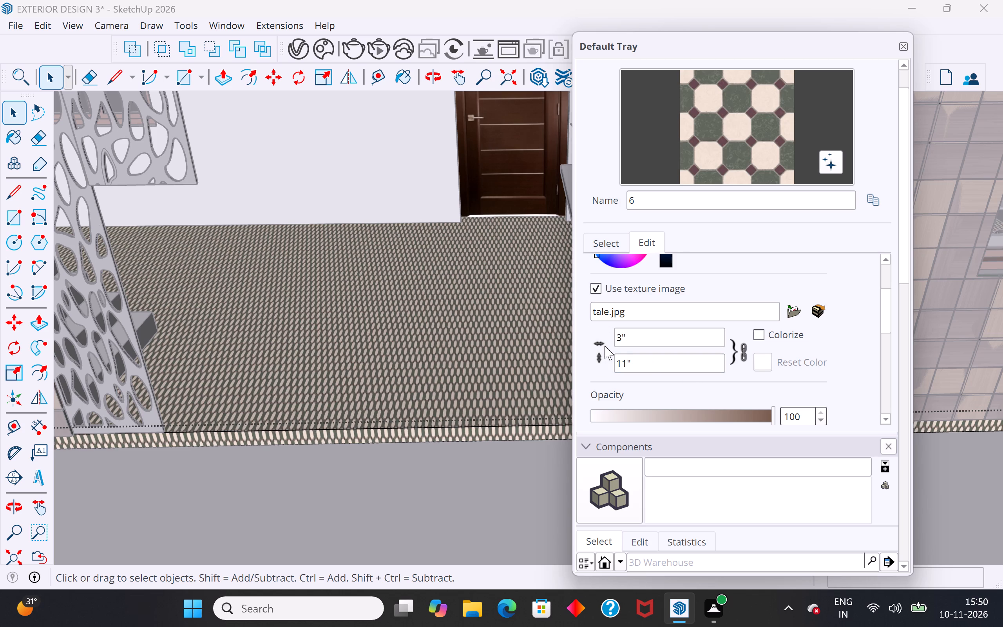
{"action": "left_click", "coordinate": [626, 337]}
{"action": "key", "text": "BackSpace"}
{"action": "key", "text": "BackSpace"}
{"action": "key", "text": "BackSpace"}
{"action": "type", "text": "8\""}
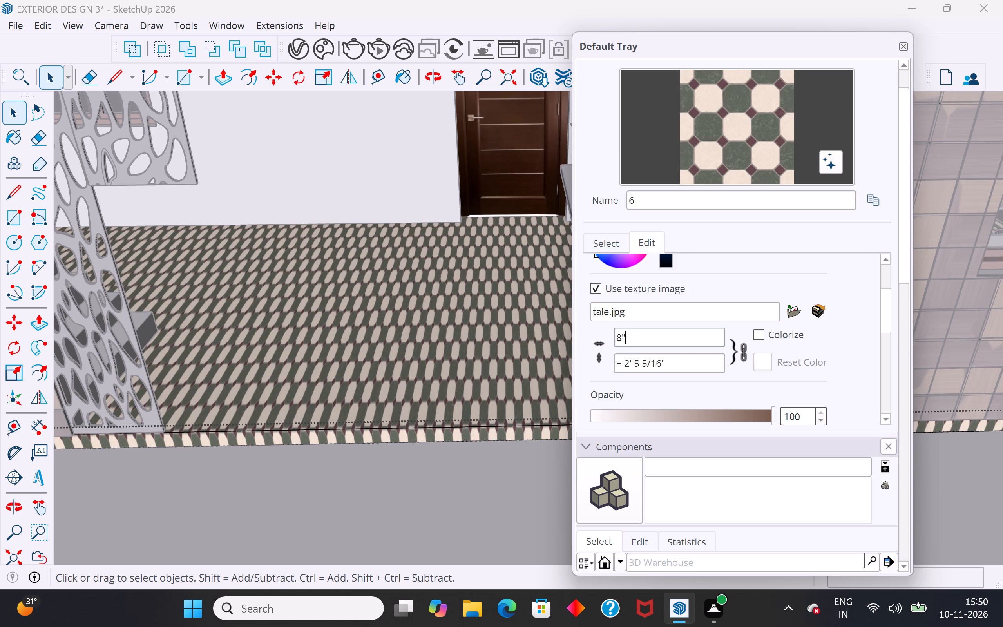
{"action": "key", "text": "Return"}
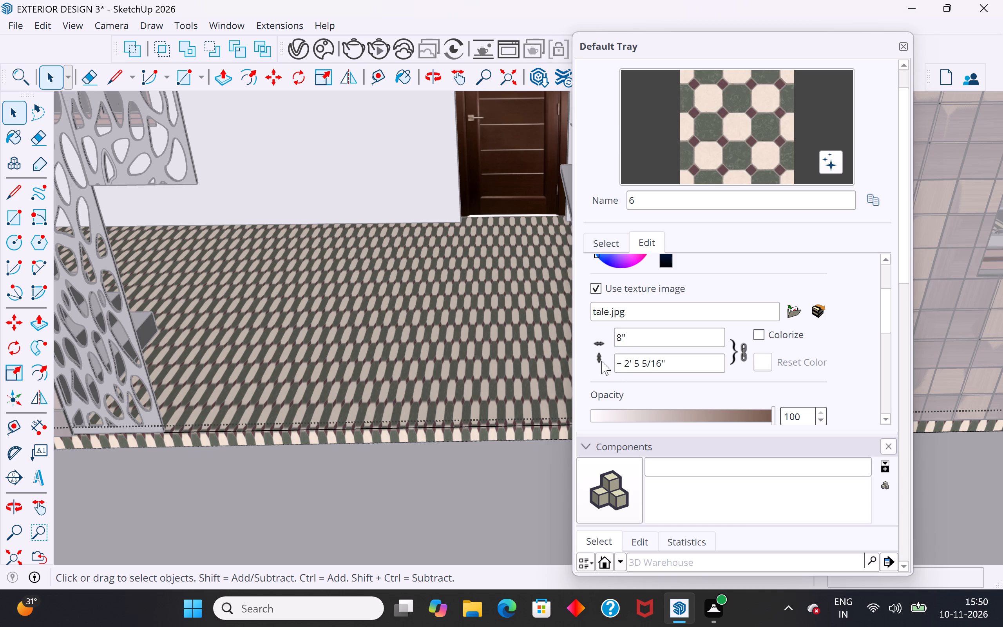
Reset the texture size of material 6 again and set its height to 8".
{"action": "left_click", "coordinate": [598, 359]}
{"action": "left_click", "coordinate": [646, 368]}
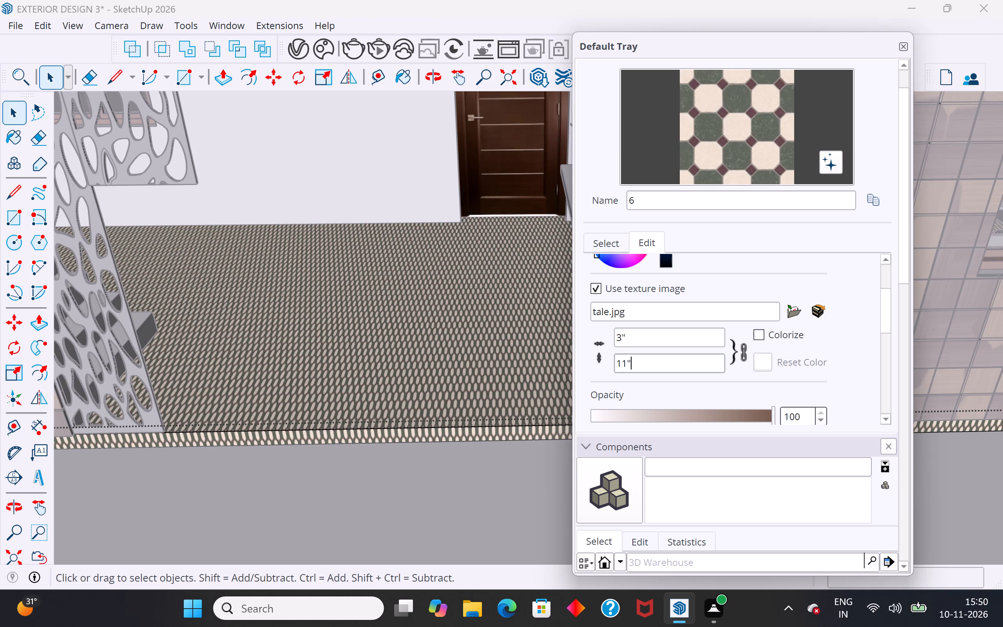
{"action": "key", "text": "BackSpace"}
{"action": "key", "text": "BackSpace"}
{"action": "key", "text": "BackSpace"}
{"action": "key", "text": "BackSpace"}
{"action": "key", "text": "BackSpace"}
{"action": "key", "text": "BackSpace"}
{"action": "key", "text": "BackSpace"}
{"action": "key", "text": "BackSpace"}
{"action": "key", "text": "BackSpace"}
{"action": "key", "text": "BackSpace"}
{"action": "key", "text": "BackSpace"}
{"action": "key", "text": "BackSpace"}
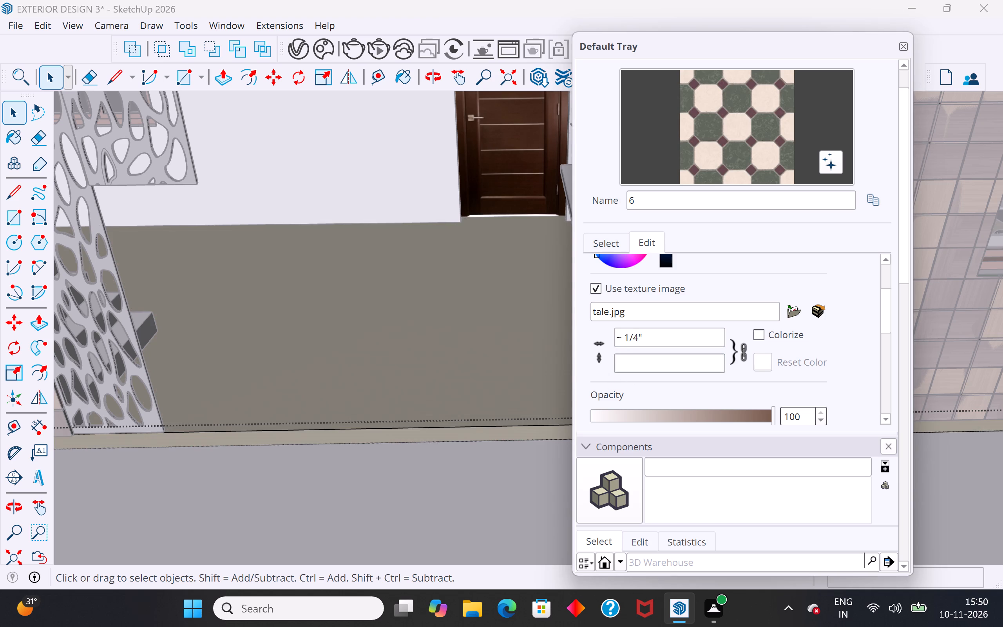
{"action": "type", "text": "8\""}
{"action": "key", "text": "Return"}
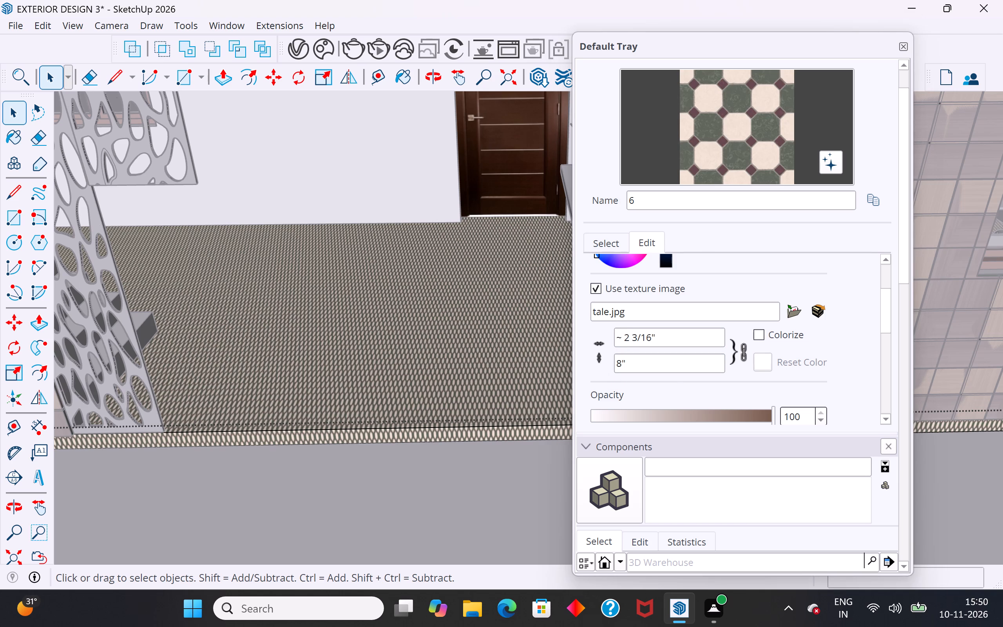
Unlock the texture aspect ratio of material 6 and set the width to 8", independently of the height.
{"action": "left_click", "coordinate": [745, 356]}
{"action": "left_click", "coordinate": [679, 342]}
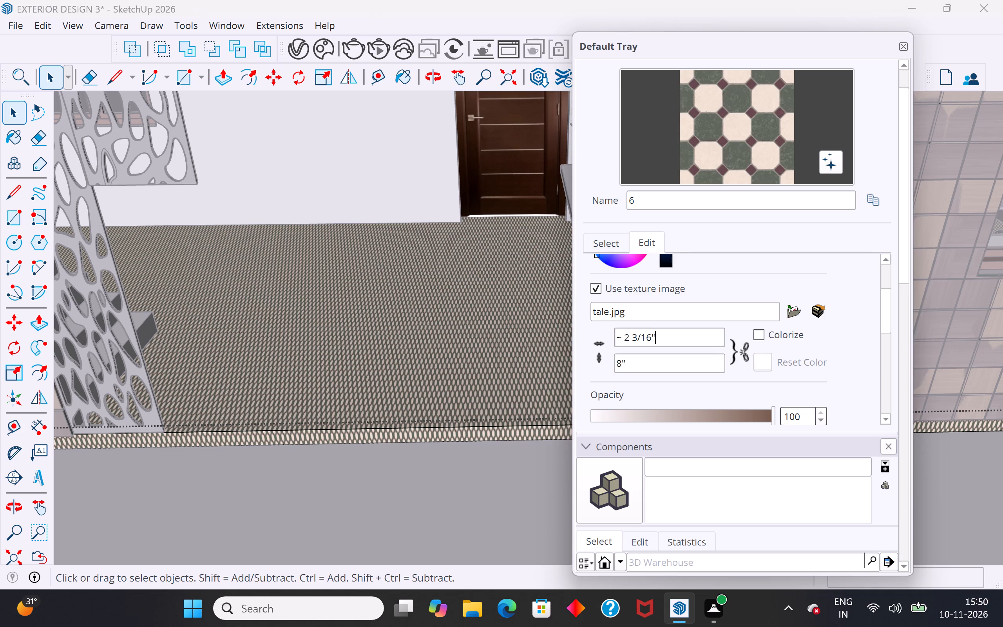
{"action": "key", "text": "BackSpace"}
{"action": "key", "text": "BackSpace"}
{"action": "key", "text": "BackSpace"}
{"action": "key", "text": "BackSpace"}
{"action": "key", "text": "BackSpace"}
{"action": "key", "text": "BackSpace"}
{"action": "key", "text": "BackSpace"}
{"action": "key", "text": "BackSpace"}
{"action": "key", "text": "BackSpace"}
{"action": "key", "text": "BackSpace"}
{"action": "key", "text": "BackSpace"}
{"action": "key", "text": "BackSpace"}
{"action": "key", "text": "BackSpace"}
{"action": "key", "text": "BackSpace"}
{"action": "key", "text": "BackSpace"}
{"action": "key", "text": "BackSpace"}
{"action": "key", "text": "BackSpace"}
{"action": "key", "text": "BackSpace"}
{"action": "key", "text": "BackSpace"}
{"action": "key", "text": "BackSpace"}
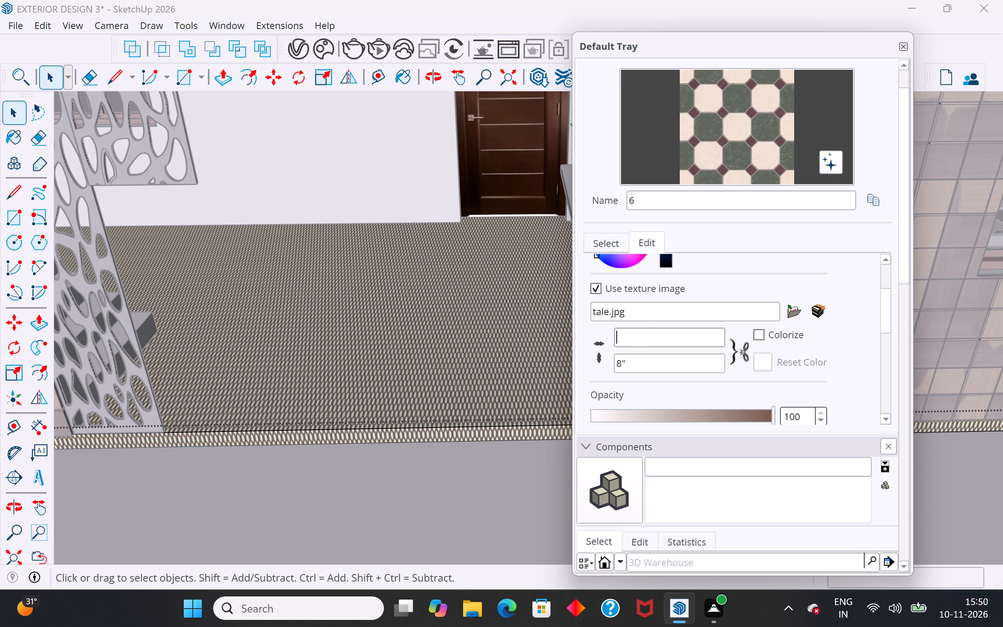
{"action": "type", "text": "8\""}
{"action": "key", "text": "Return"}
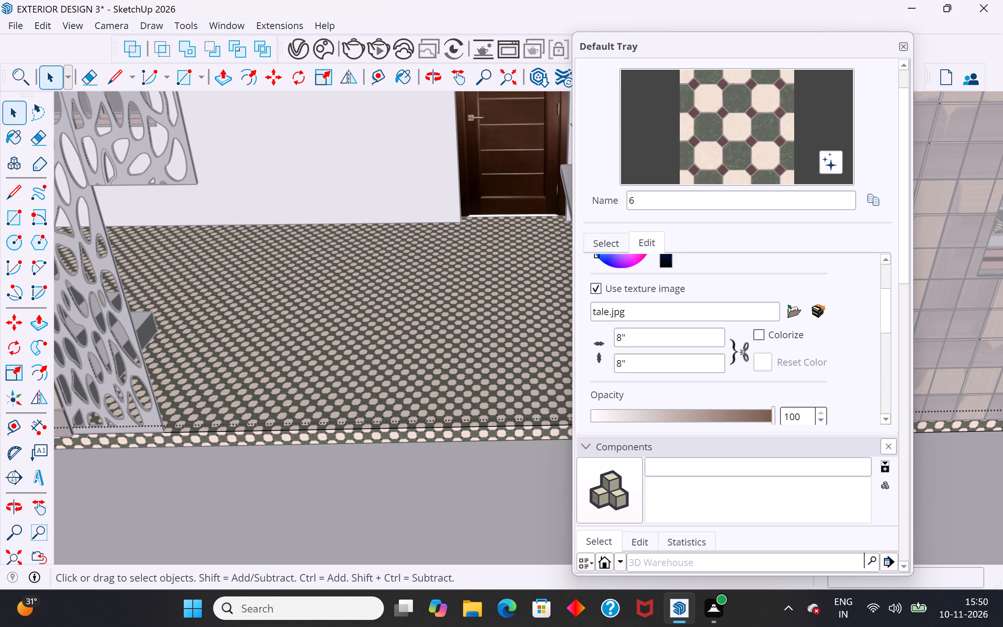
Check the tile scale on the floor and set the texture width of material 6 to 10".
{"action": "scroll", "coordinate": [420, 375], "scroll_direction": "down", "scroll_amount": 5}
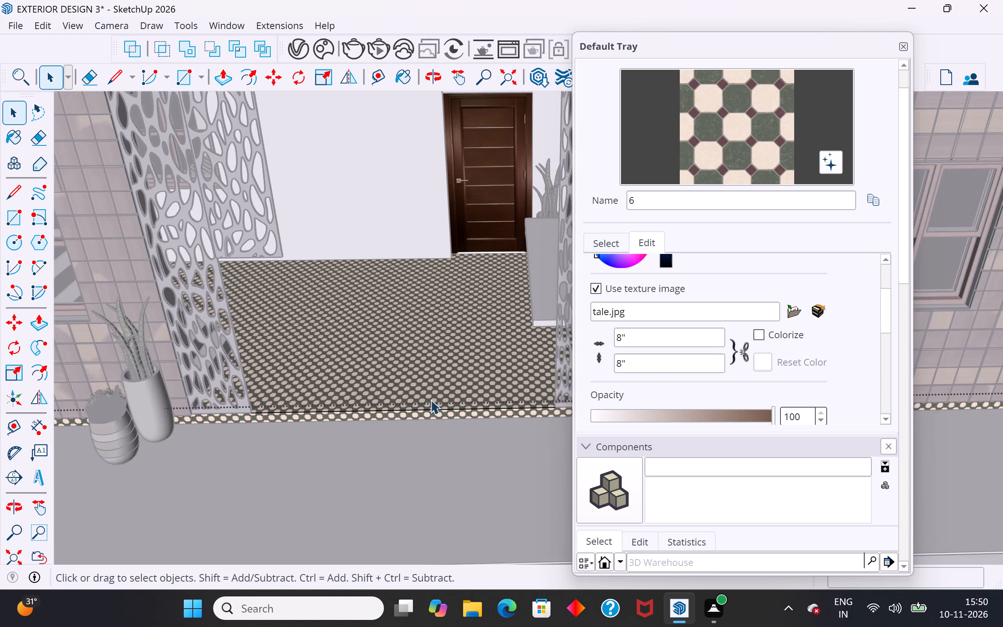
{"action": "middle_click_drag", "start_coordinate": [436, 433], "coordinate": [456, 507]}
{"action": "scroll", "coordinate": [395, 298], "scroll_direction": "down", "scroll_amount": 5}
{"action": "middle_click_drag", "start_coordinate": [380, 404], "coordinate": [316, 425]}
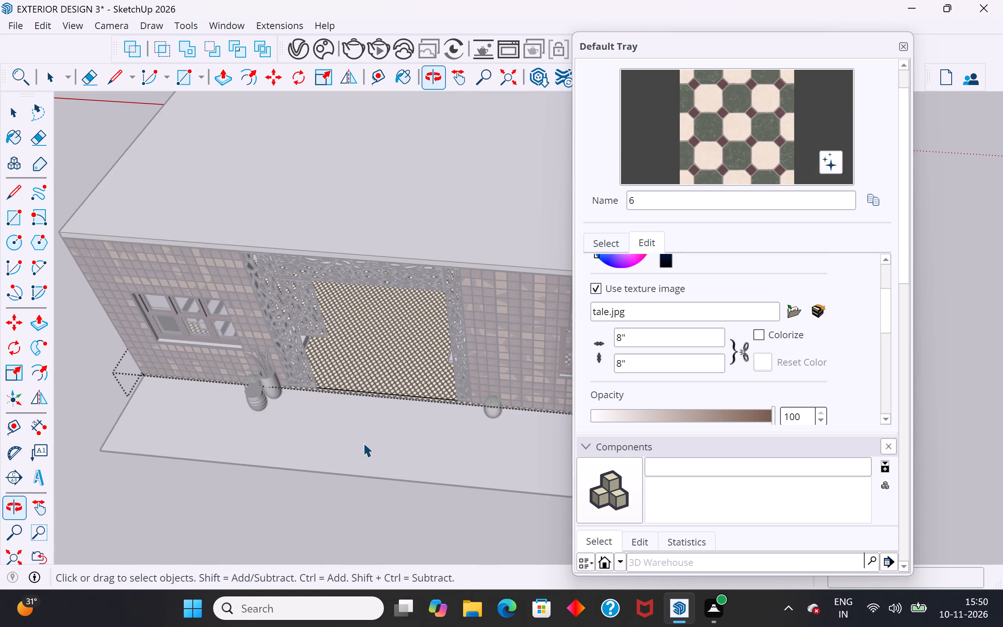
{"action": "scroll", "coordinate": [367, 443], "scroll_direction": "up", "scroll_amount": 20}
{"action": "scroll", "coordinate": [367, 443], "scroll_direction": "up", "scroll_amount": 1}
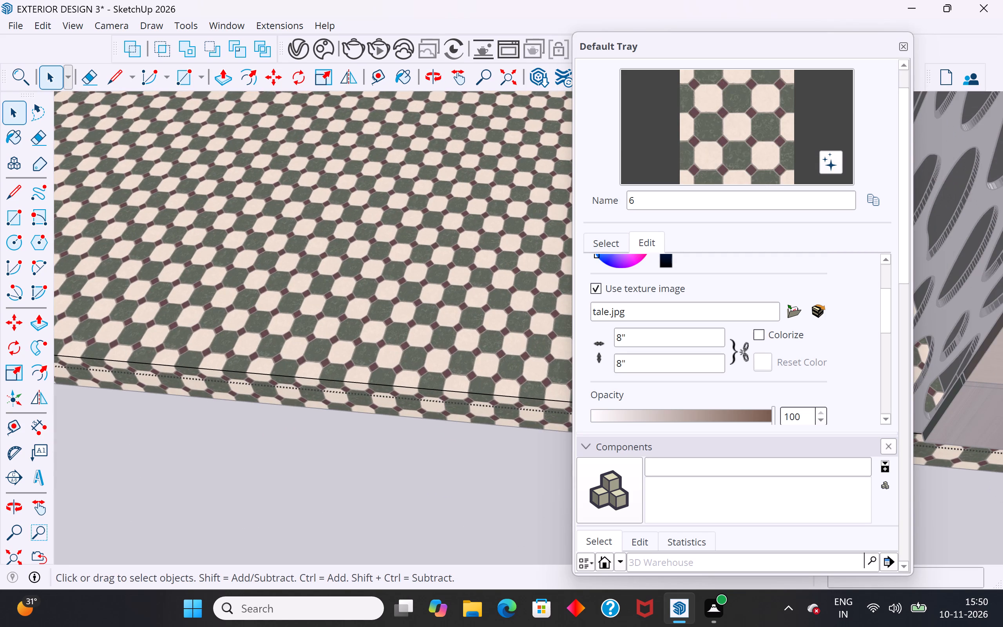
{"action": "left_click", "coordinate": [671, 341]}
{"action": "key", "text": "BackSpace"}
{"action": "key", "text": "BackSpace"}
{"action": "key", "text": "BackSpace"}
{"action": "key", "text": "BackSpace"}
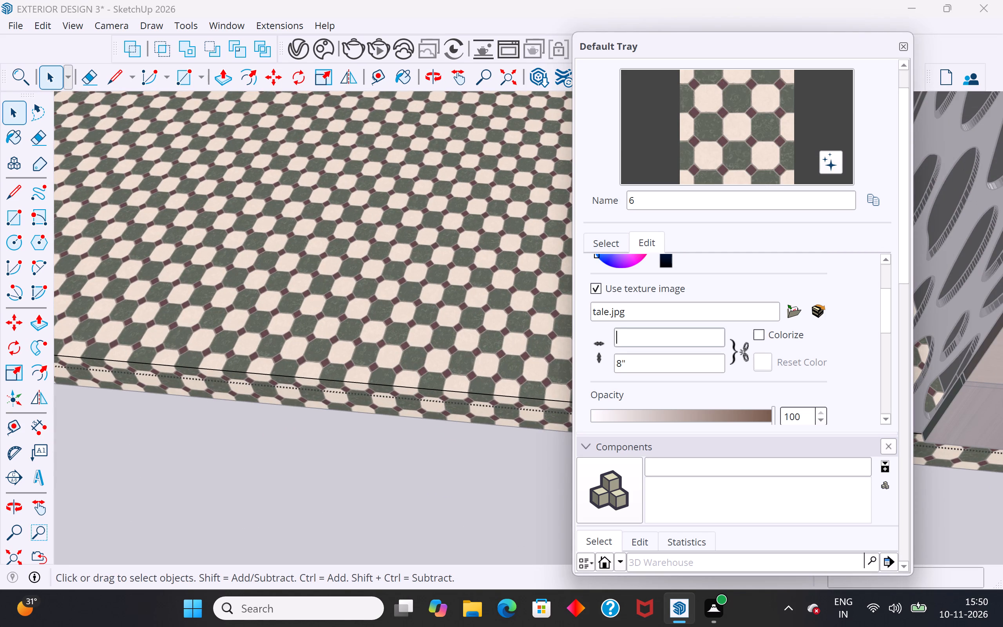
{"action": "type", "text": "10\""}
{"action": "key", "text": "Return"}
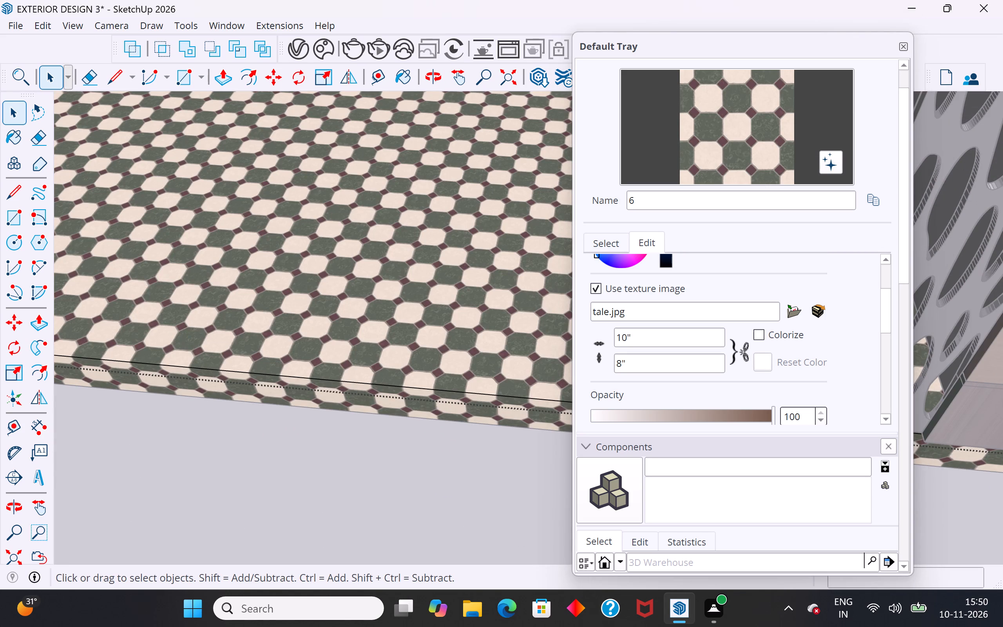
Set the texture height of material 6 to 10" to match its width.
{"action": "left_click", "coordinate": [621, 369]}
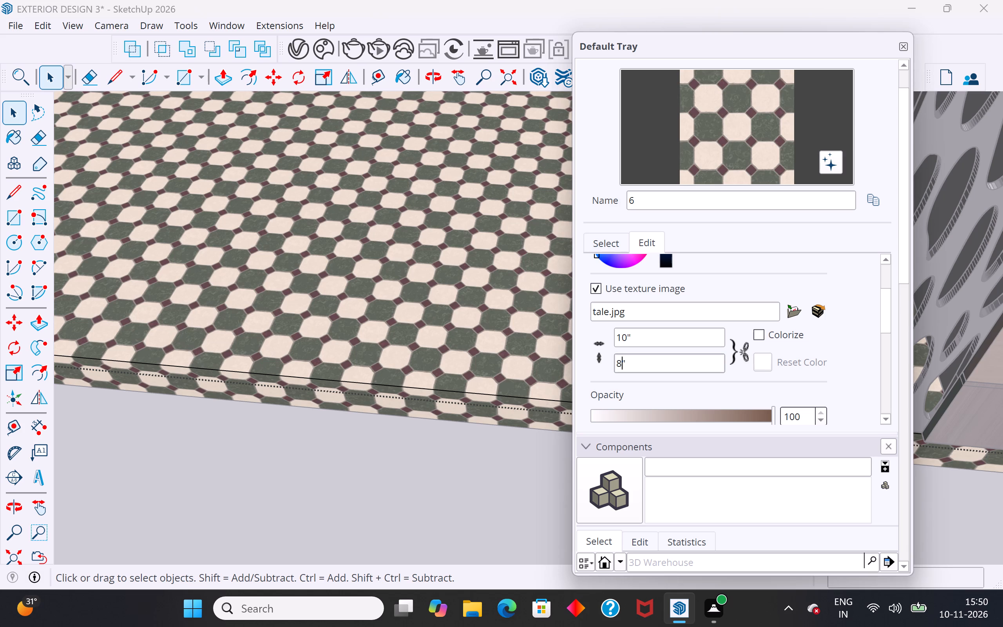
{"action": "key", "text": "0"}
{"action": "left_click", "coordinate": [621, 369]}
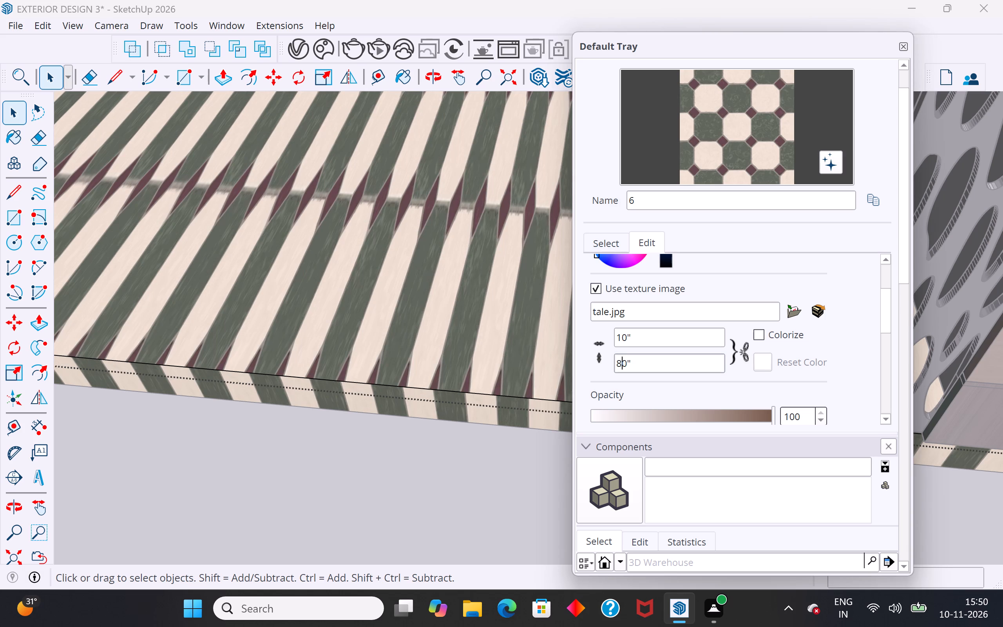
{"action": "key", "text": "1"}
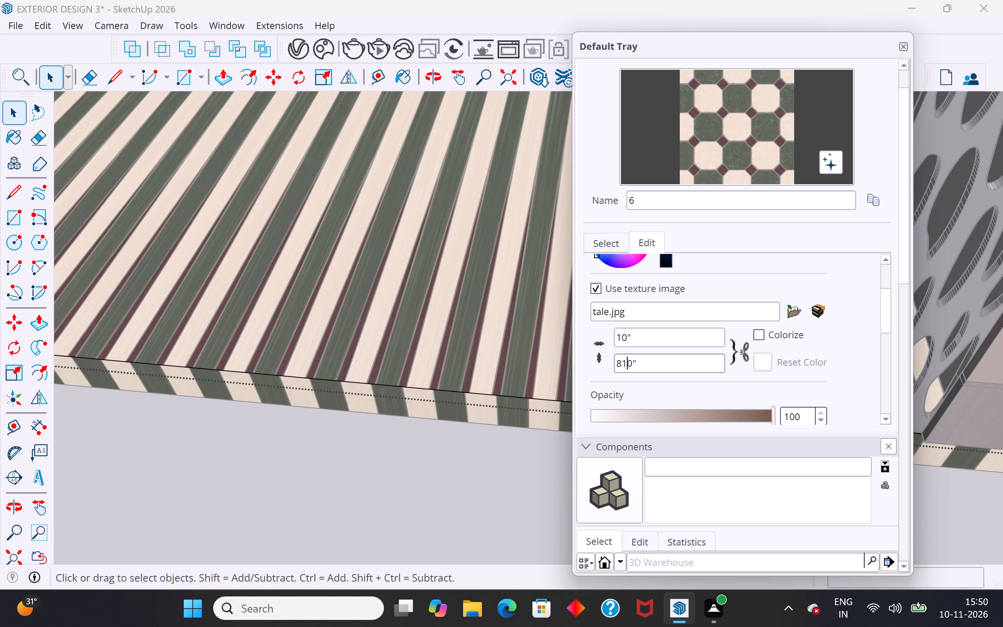
{"action": "left_click", "coordinate": [621, 369]}
{"action": "key", "text": "BackSpace"}
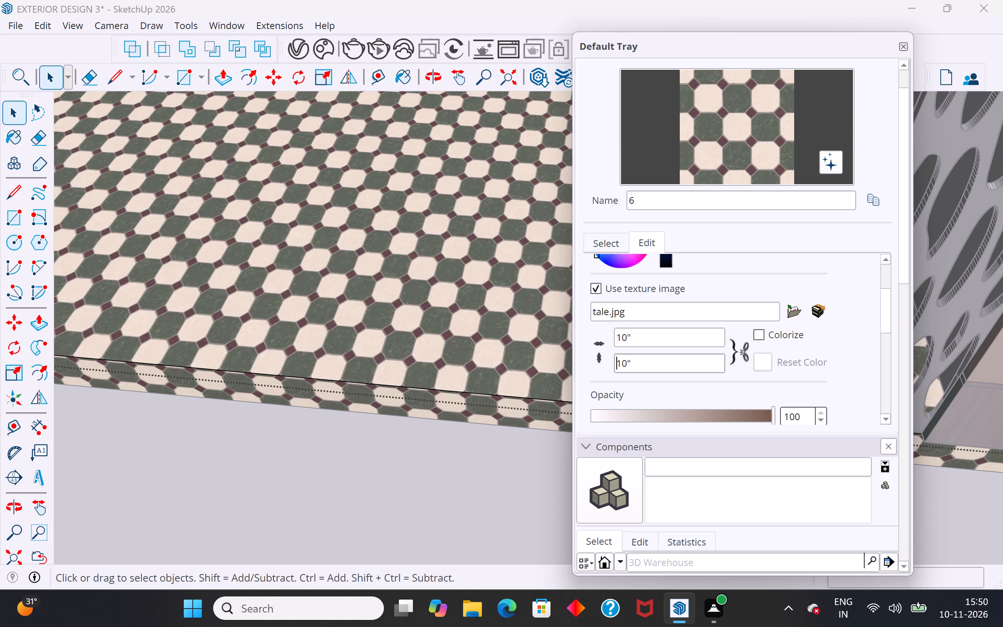
{"action": "scroll", "coordinate": [487, 209], "scroll_direction": "down", "scroll_amount": 11}
{"action": "scroll", "coordinate": [406, 387], "scroll_direction": "down", "scroll_amount": 6}
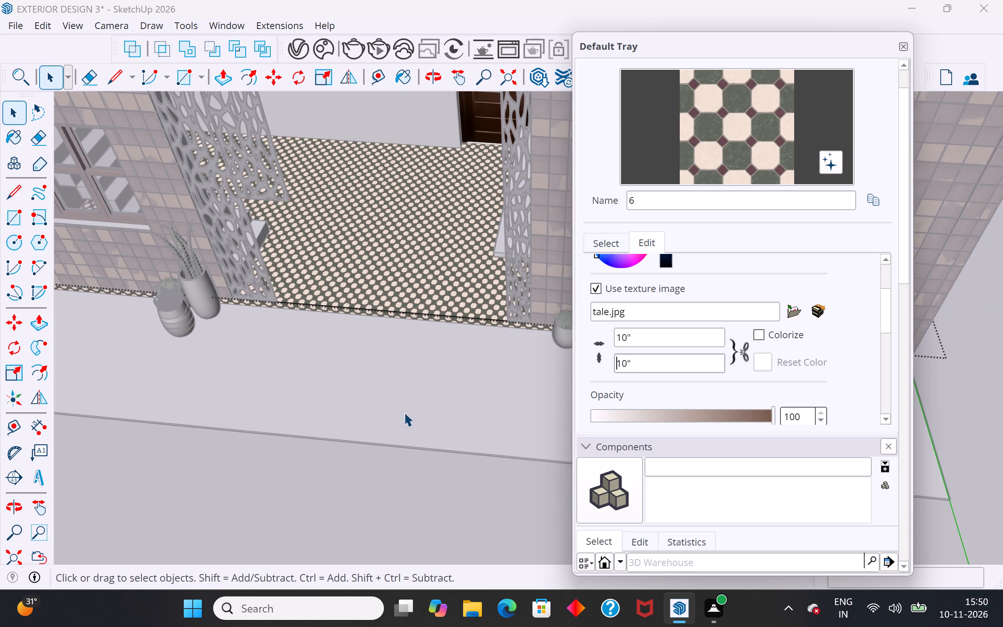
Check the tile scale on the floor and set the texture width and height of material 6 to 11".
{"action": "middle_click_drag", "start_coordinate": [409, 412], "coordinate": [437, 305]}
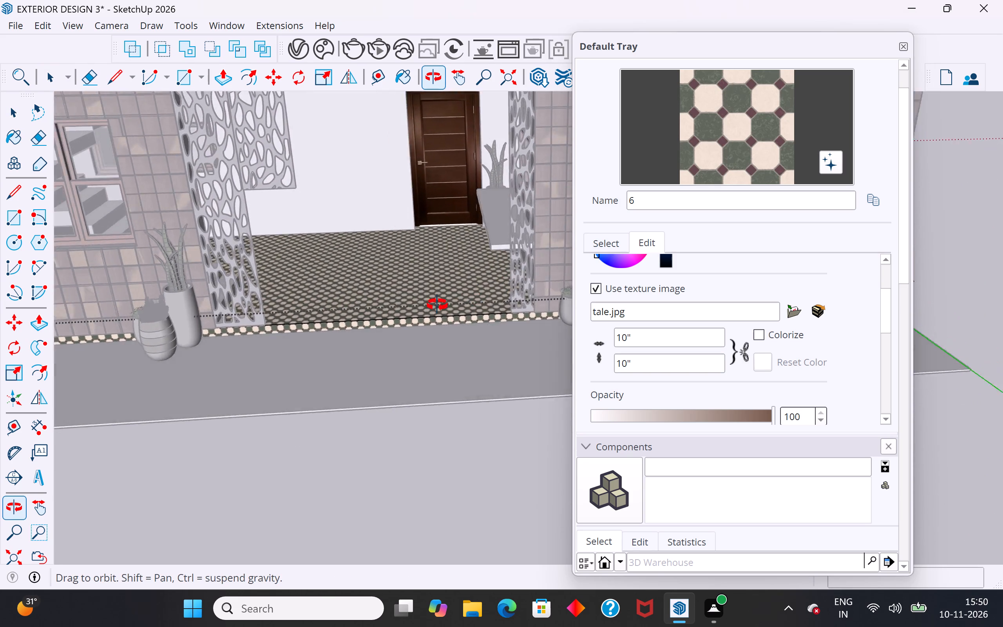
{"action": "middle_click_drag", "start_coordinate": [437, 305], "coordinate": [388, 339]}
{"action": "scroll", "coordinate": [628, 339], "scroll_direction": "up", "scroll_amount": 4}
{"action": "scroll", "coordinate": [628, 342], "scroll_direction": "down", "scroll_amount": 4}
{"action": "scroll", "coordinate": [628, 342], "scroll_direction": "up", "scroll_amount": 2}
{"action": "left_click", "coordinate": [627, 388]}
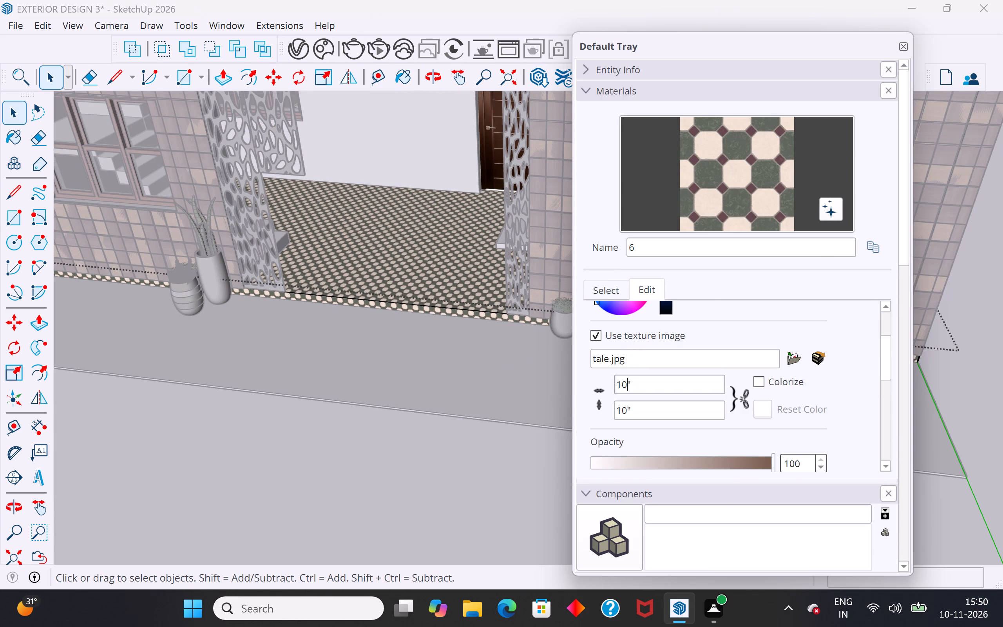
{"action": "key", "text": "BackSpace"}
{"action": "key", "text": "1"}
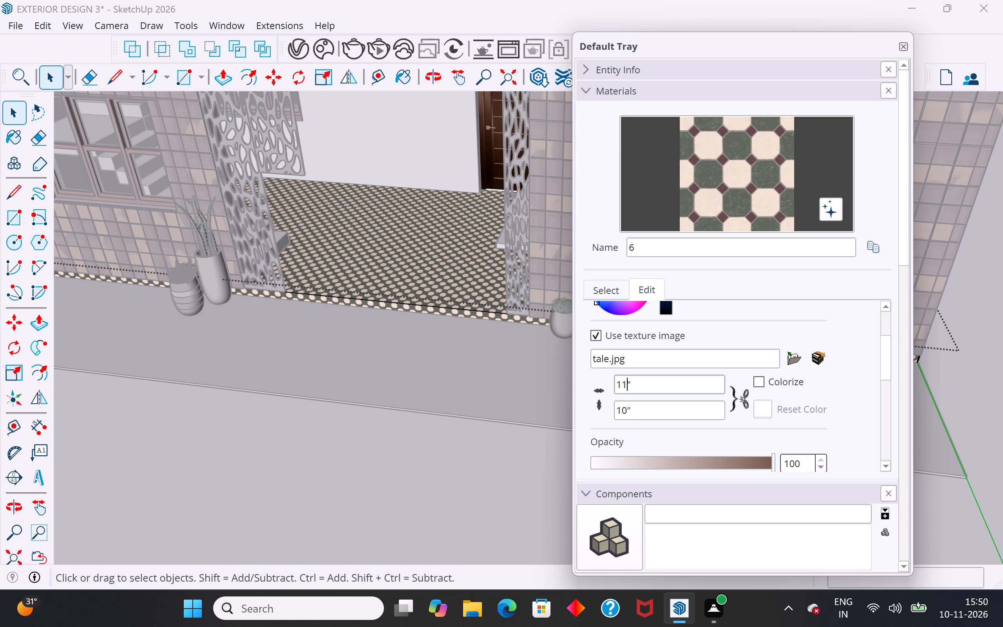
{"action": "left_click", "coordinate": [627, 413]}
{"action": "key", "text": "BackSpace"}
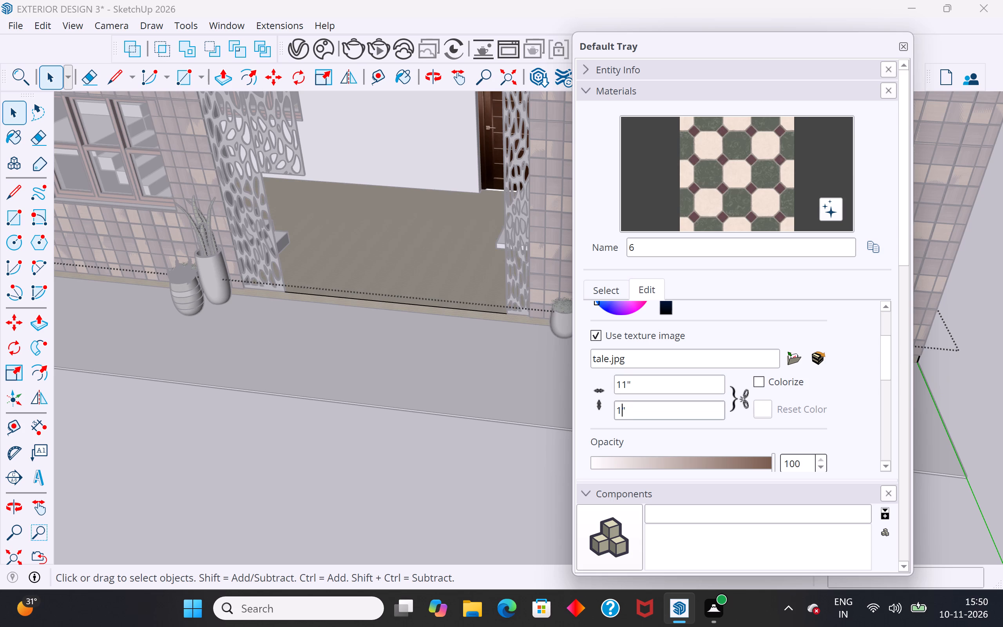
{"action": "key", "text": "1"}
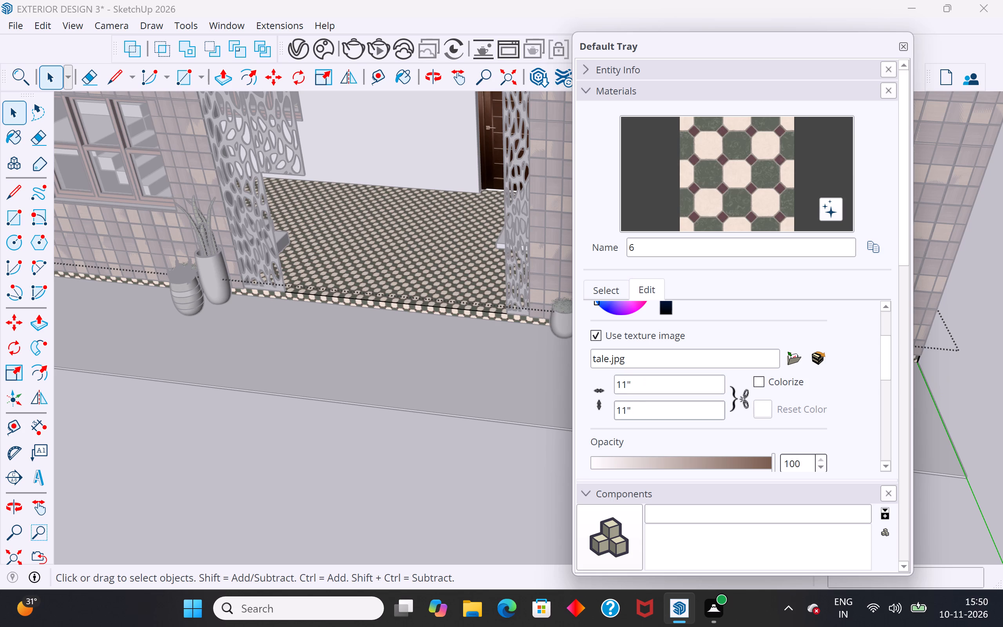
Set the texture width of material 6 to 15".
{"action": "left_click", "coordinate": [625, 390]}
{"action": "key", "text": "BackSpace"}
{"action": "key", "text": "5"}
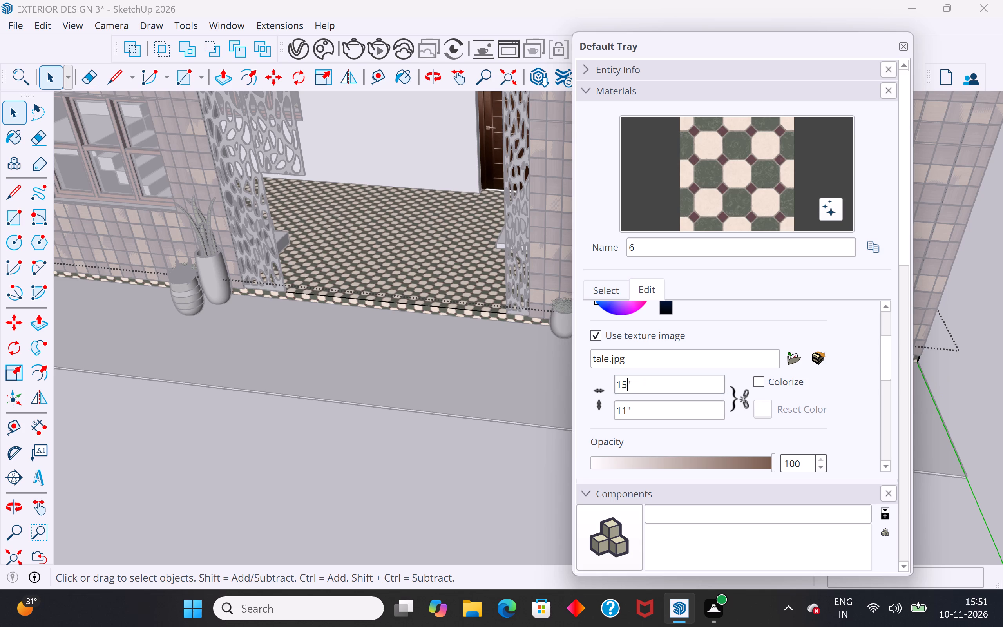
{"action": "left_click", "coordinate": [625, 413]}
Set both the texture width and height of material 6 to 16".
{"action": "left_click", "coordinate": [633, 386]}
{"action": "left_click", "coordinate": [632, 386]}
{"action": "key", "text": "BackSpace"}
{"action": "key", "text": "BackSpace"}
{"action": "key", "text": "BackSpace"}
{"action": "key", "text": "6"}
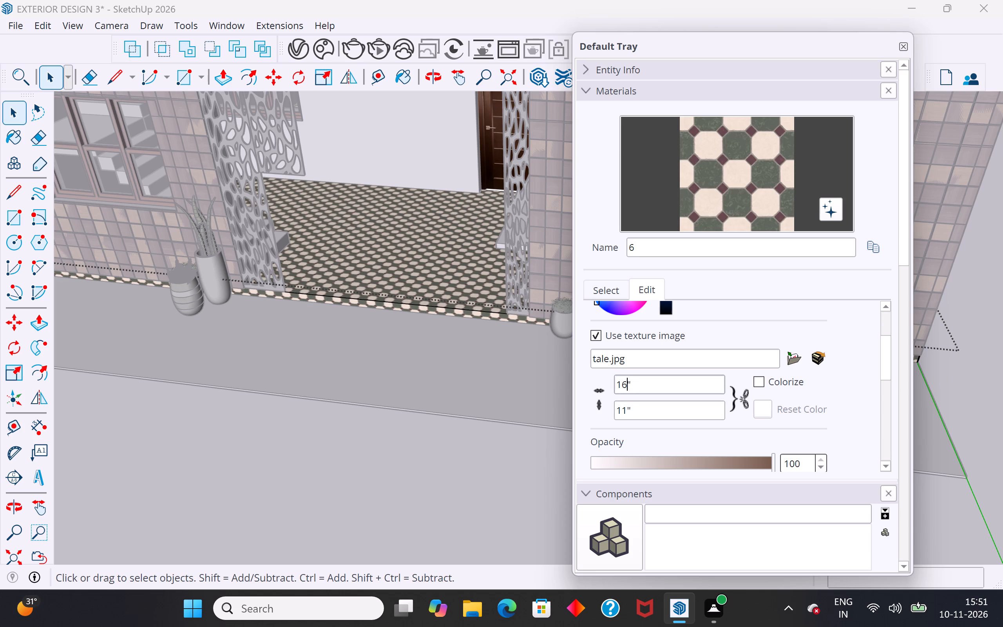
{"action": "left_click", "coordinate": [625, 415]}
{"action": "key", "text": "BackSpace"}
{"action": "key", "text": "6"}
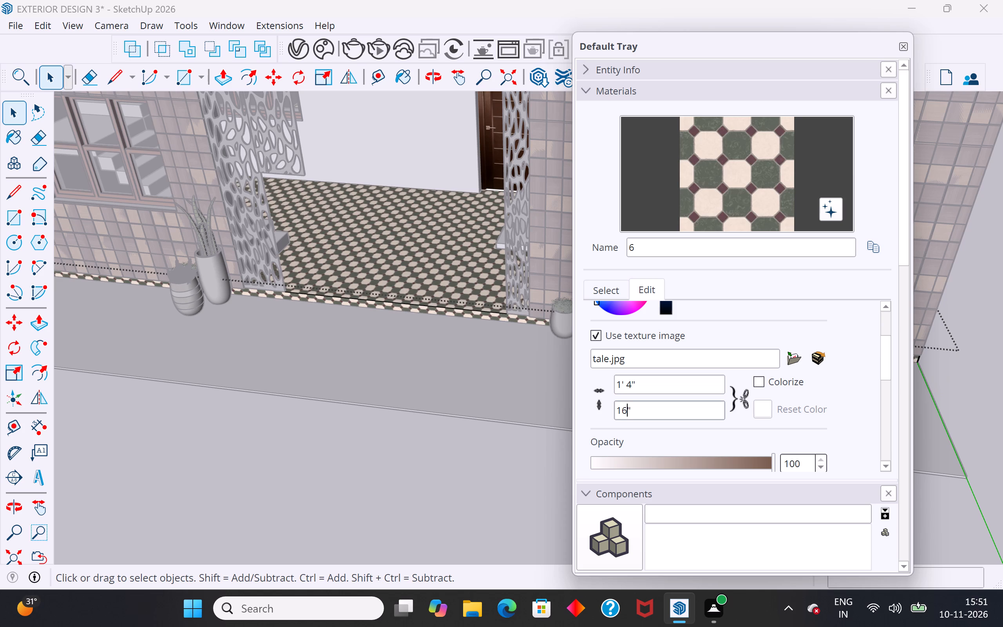
Examine the tile scale and proportions on the interior floor, from the whole house down to individual tiles.
{"action": "scroll", "coordinate": [407, 302], "scroll_direction": "down", "scroll_amount": 11}
{"action": "middle_click_drag", "start_coordinate": [402, 303], "coordinate": [427, 318]}
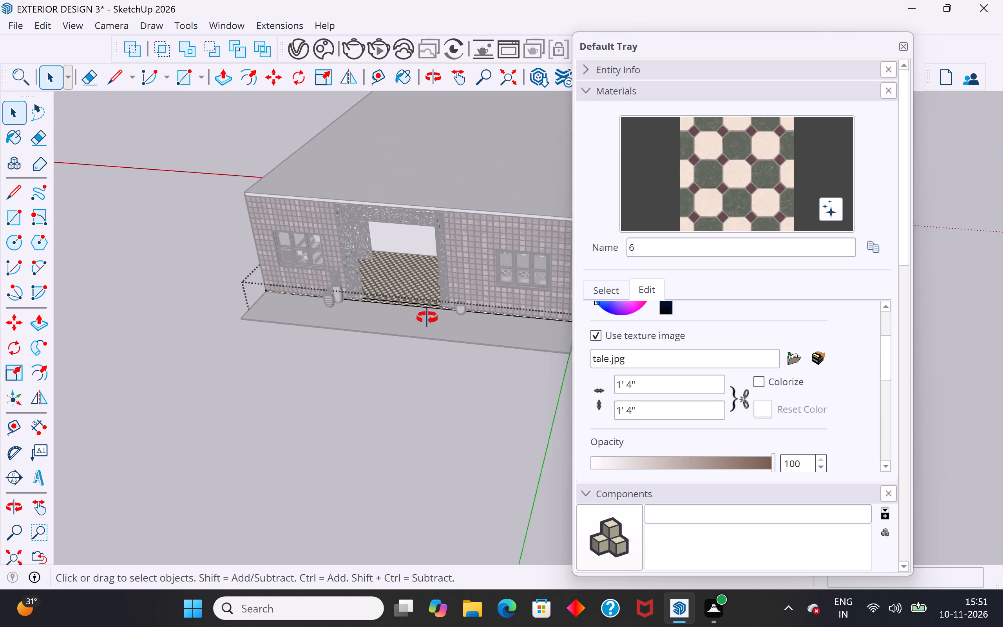
{"action": "middle_click_drag", "start_coordinate": [427, 318], "coordinate": [494, 333]}
{"action": "scroll", "coordinate": [422, 188], "scroll_direction": "down", "scroll_amount": 4}
{"action": "scroll", "coordinate": [435, 263], "scroll_direction": "up", "scroll_amount": 14}
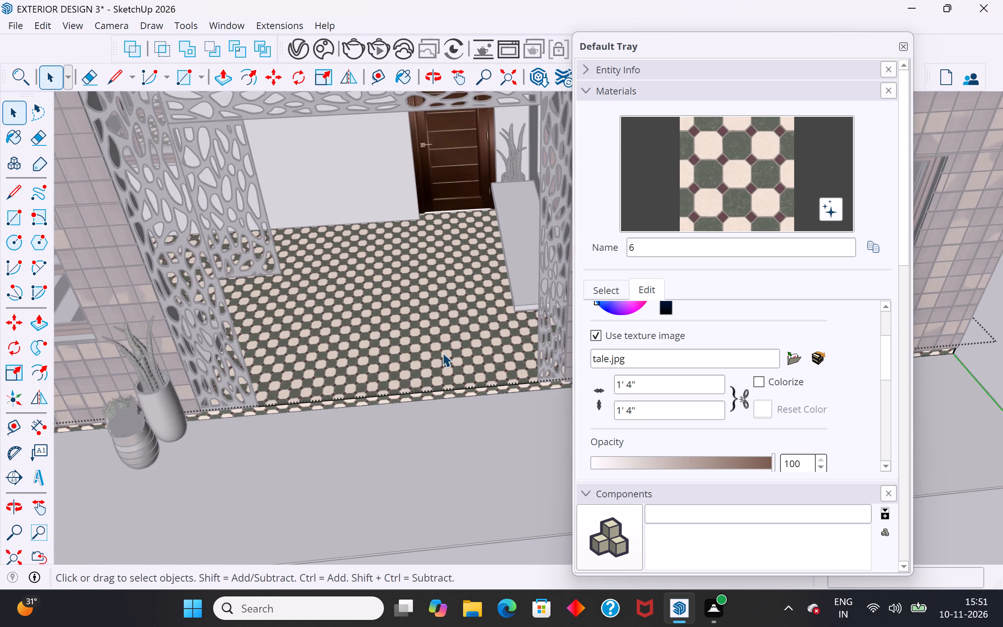
{"action": "middle_click_drag", "start_coordinate": [452, 346], "coordinate": [470, 309]}
{"action": "scroll", "coordinate": [472, 271], "scroll_direction": "up", "scroll_amount": 14}
{"action": "middle_click_drag", "start_coordinate": [500, 248], "coordinate": [498, 204]}
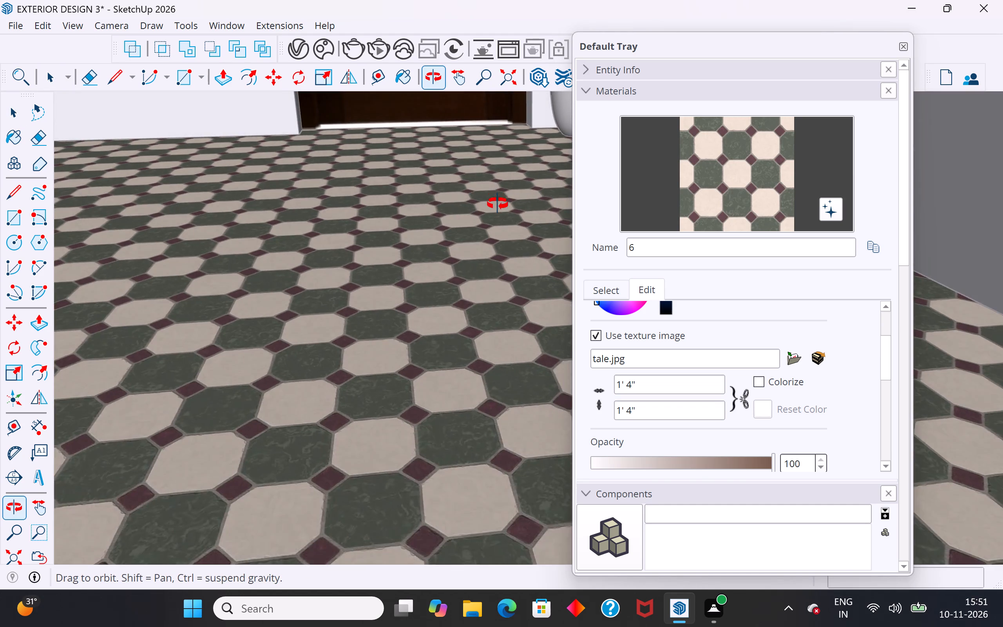
{"action": "middle_click_drag", "start_coordinate": [498, 204], "coordinate": [488, 170]}
{"action": "scroll", "coordinate": [520, 407], "scroll_direction": "up", "scroll_amount": 4}
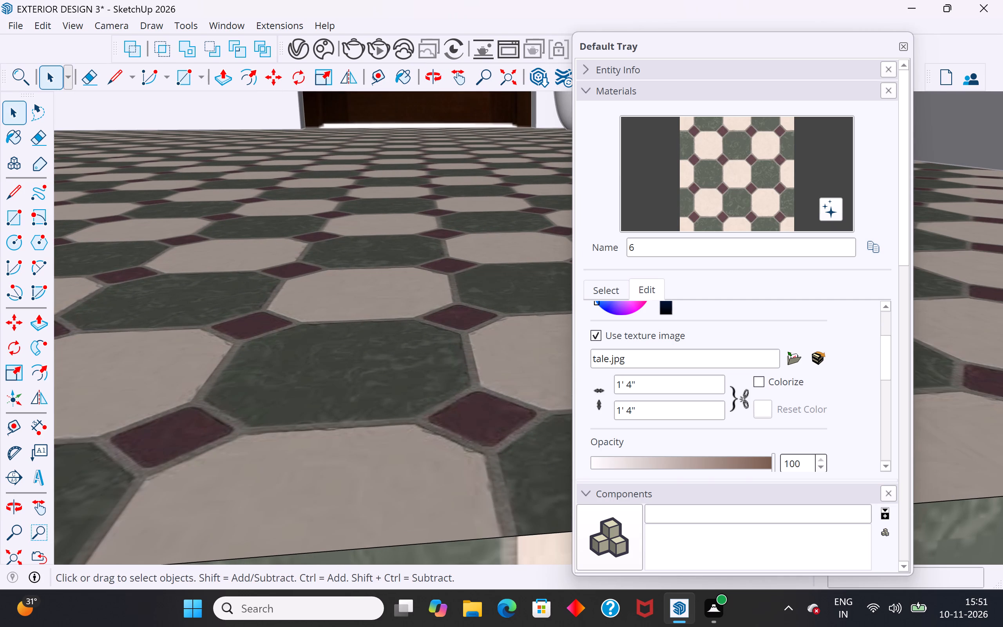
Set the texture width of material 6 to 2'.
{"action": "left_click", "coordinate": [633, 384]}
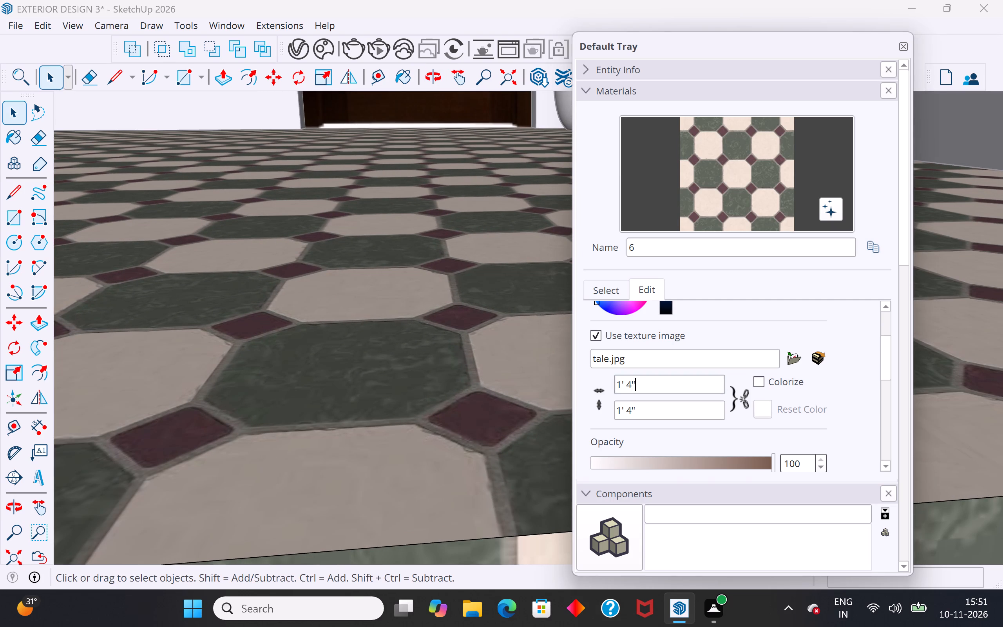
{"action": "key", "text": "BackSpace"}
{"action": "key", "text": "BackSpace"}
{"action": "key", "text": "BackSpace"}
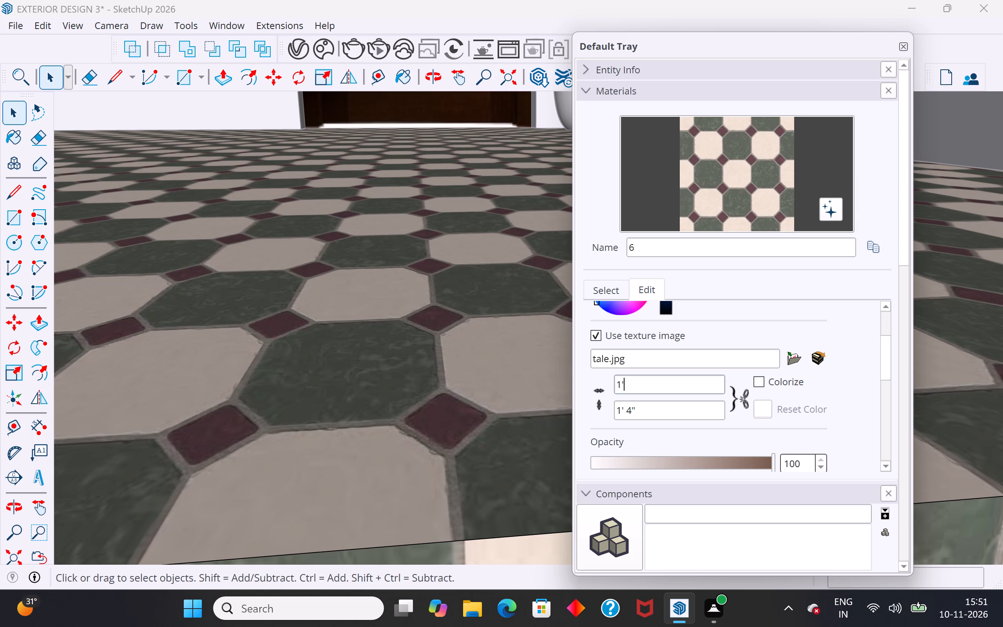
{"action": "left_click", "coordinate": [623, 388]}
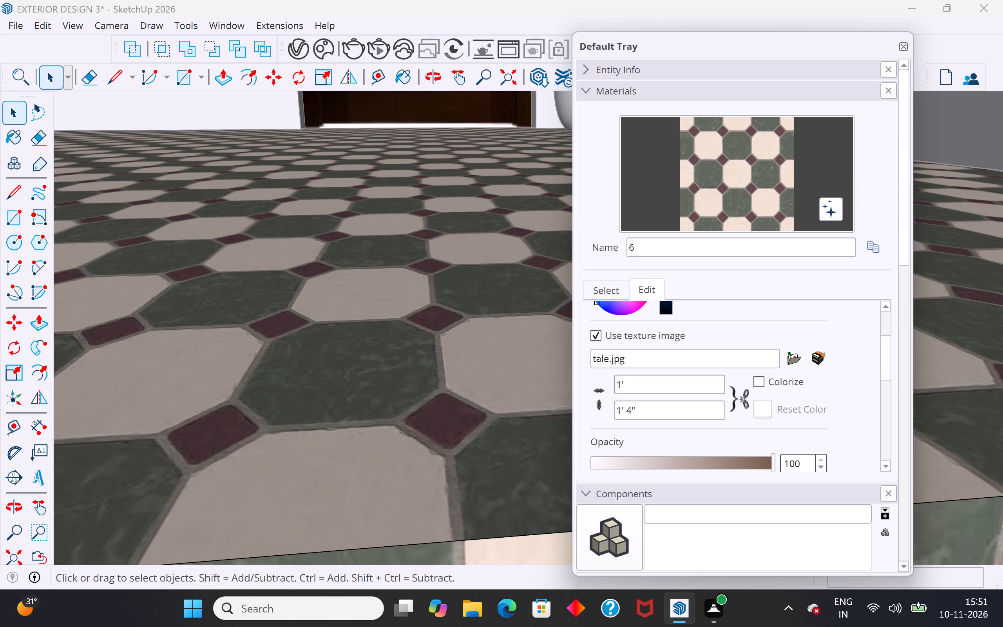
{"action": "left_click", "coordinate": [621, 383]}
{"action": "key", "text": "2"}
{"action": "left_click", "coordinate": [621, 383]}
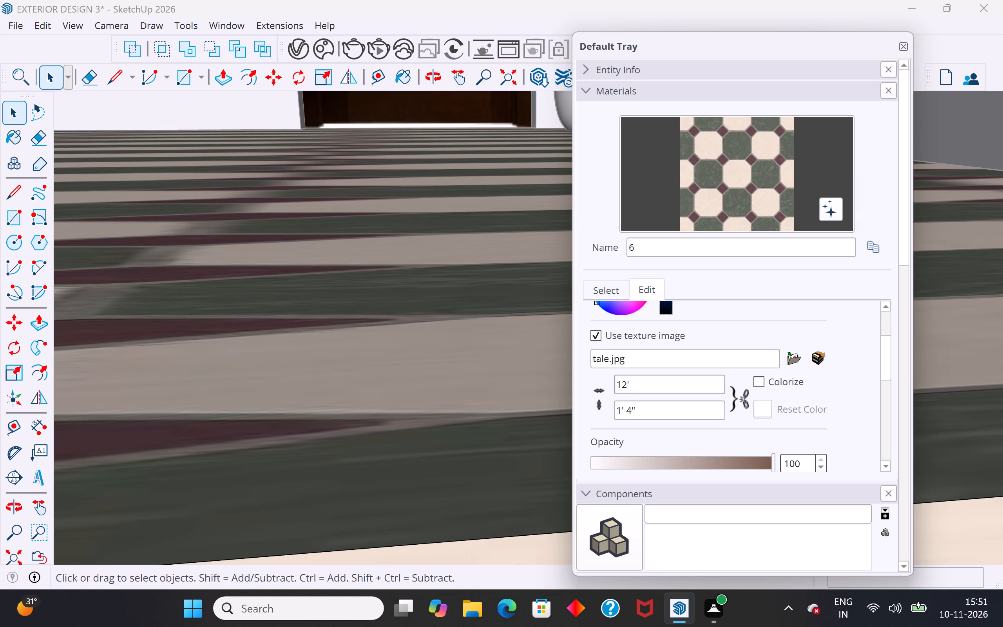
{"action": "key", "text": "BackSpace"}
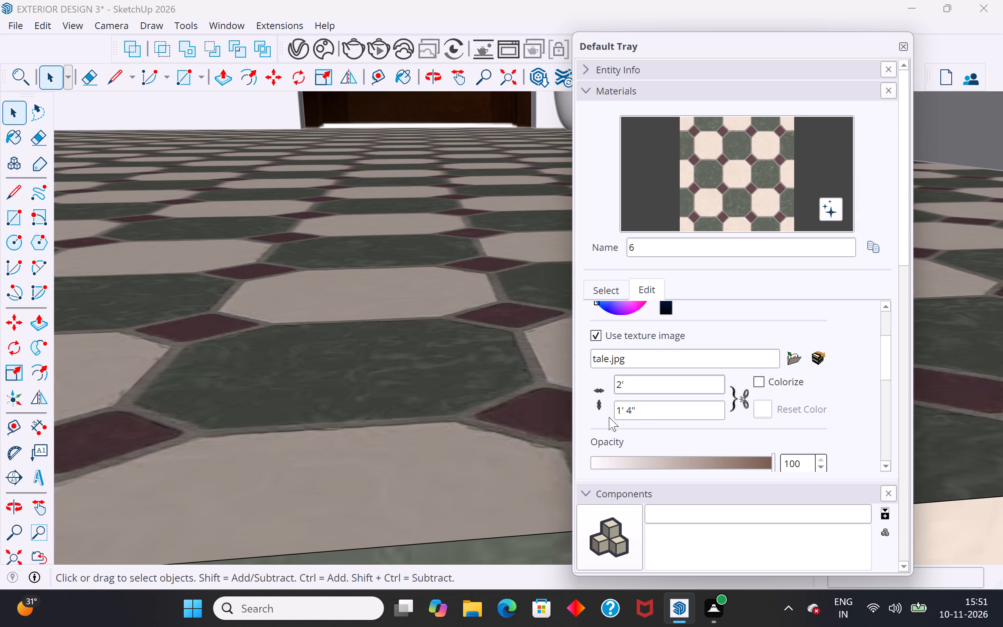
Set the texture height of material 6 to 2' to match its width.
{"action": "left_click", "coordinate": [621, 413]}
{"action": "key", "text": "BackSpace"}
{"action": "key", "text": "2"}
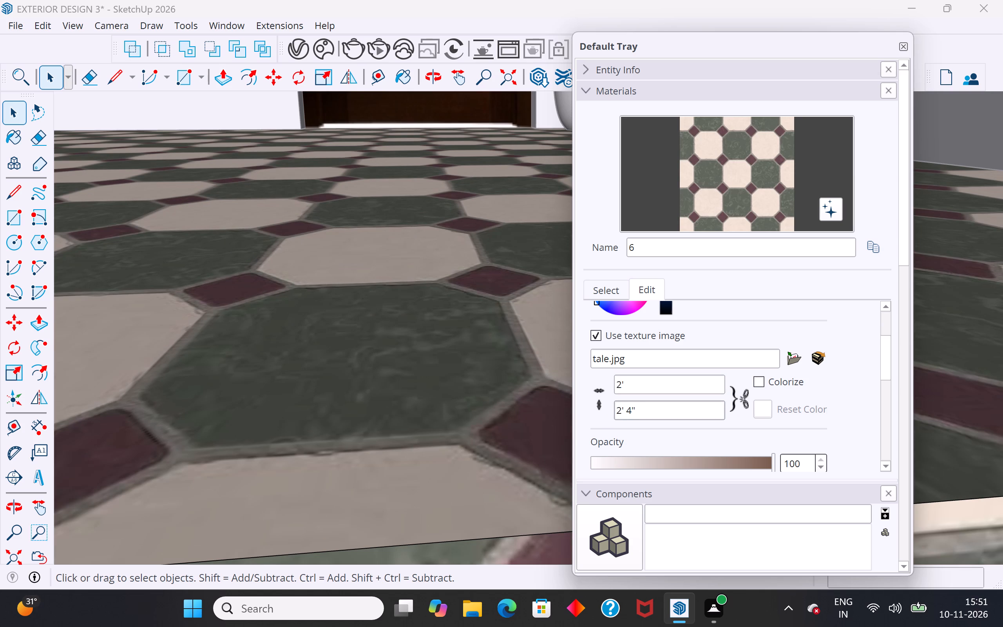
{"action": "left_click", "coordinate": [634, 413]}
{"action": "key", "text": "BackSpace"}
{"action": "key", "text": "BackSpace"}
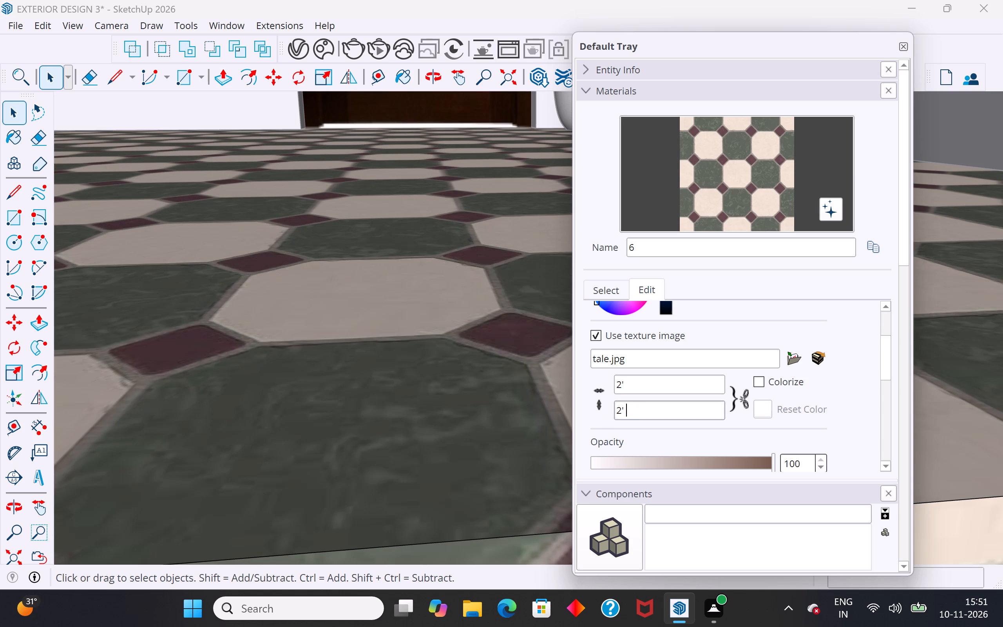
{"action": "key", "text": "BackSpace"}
Examine the enlarged tile pattern on the interior floor through the entrance opening, from above and at low angles.
{"action": "scroll", "coordinate": [427, 265], "scroll_direction": "down", "scroll_amount": 4}
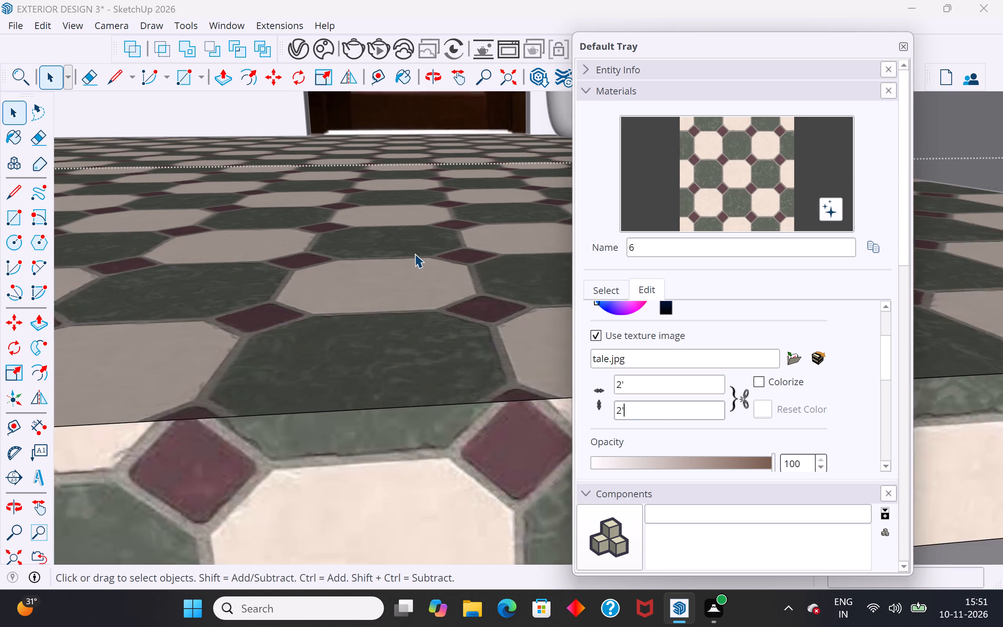
{"action": "scroll", "coordinate": [415, 254], "scroll_direction": "down", "scroll_amount": 9}
{"action": "scroll", "coordinate": [436, 145], "scroll_direction": "down", "scroll_amount": 1}
{"action": "middle_click_drag", "start_coordinate": [440, 158], "coordinate": [466, 281]}
{"action": "scroll", "coordinate": [445, 188], "scroll_direction": "down", "scroll_amount": 6}
{"action": "scroll", "coordinate": [428, 227], "scroll_direction": "down", "scroll_amount": 3}
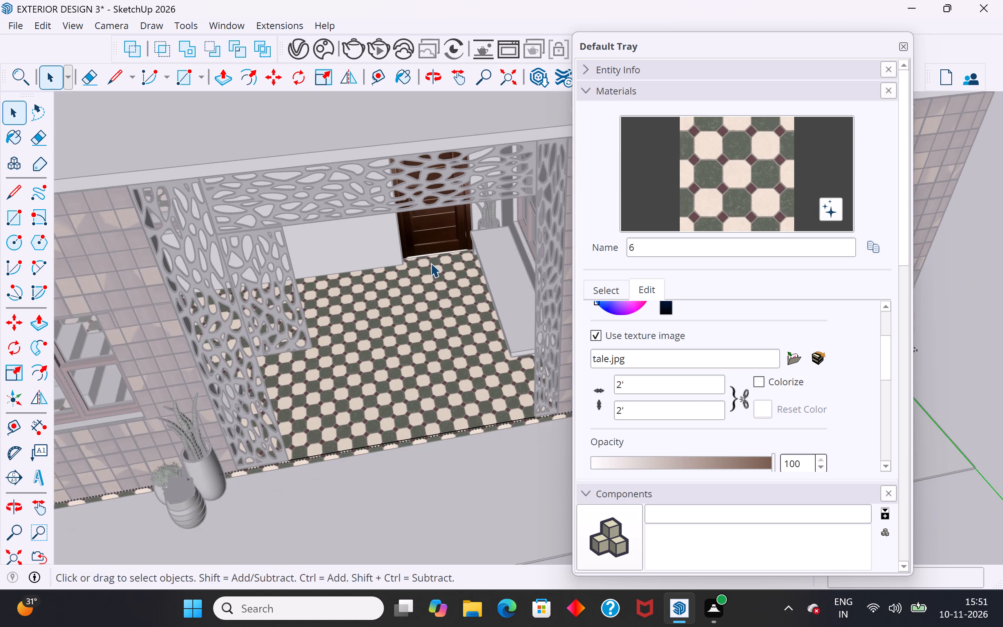
{"action": "middle_click_drag", "start_coordinate": [440, 304], "coordinate": [375, 310]}
{"action": "scroll", "coordinate": [393, 399], "scroll_direction": "up", "scroll_amount": 4}
{"action": "middle_click_drag", "start_coordinate": [408, 402], "coordinate": [425, 344]}
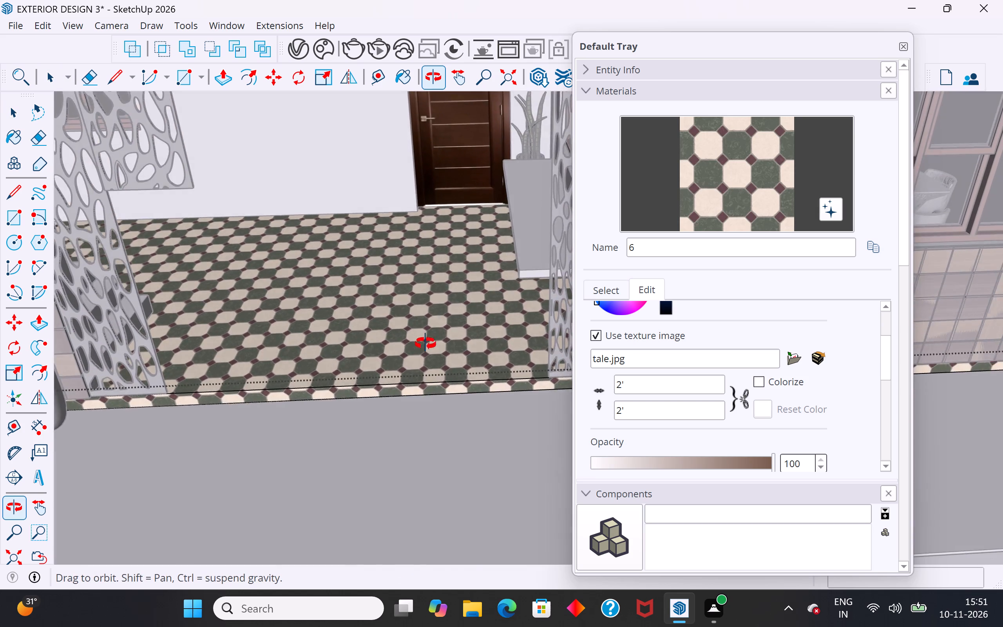
{"action": "middle_click_drag", "start_coordinate": [425, 344], "coordinate": [408, 288]}
{"action": "scroll", "coordinate": [480, 207], "scroll_direction": "down", "scroll_amount": 4}
{"action": "middle_click_drag", "start_coordinate": [471, 251], "coordinate": [470, 295]}
{"action": "scroll", "coordinate": [483, 212], "scroll_direction": "down", "scroll_amount": 3}
{"action": "middle_click_drag", "start_coordinate": [474, 280], "coordinate": [489, 305]}
{"action": "scroll", "coordinate": [474, 334], "scroll_direction": "up", "scroll_amount": 2}
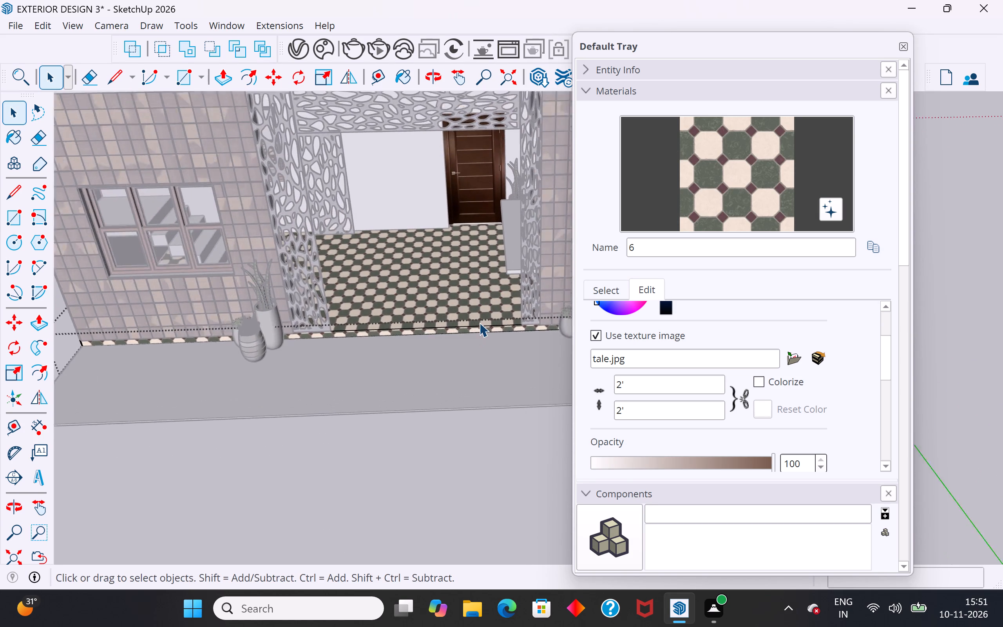
{"action": "scroll", "coordinate": [479, 323], "scroll_direction": "up", "scroll_amount": 3}
{"action": "scroll", "coordinate": [610, 381], "scroll_direction": "up", "scroll_amount": 5}
Set both the texture width and height of material 6 to 3'.
{"action": "scroll", "coordinate": [610, 439], "scroll_direction": "down", "scroll_amount": 4}
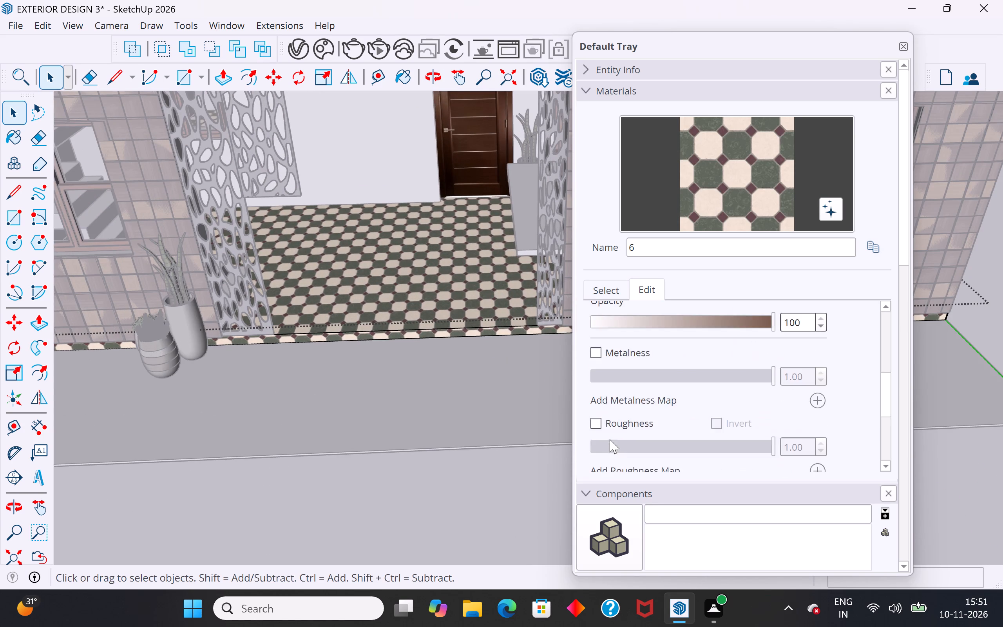
{"action": "scroll", "coordinate": [610, 439], "scroll_direction": "down", "scroll_amount": 16}
{"action": "scroll", "coordinate": [663, 359], "scroll_direction": "up", "scroll_amount": 2}
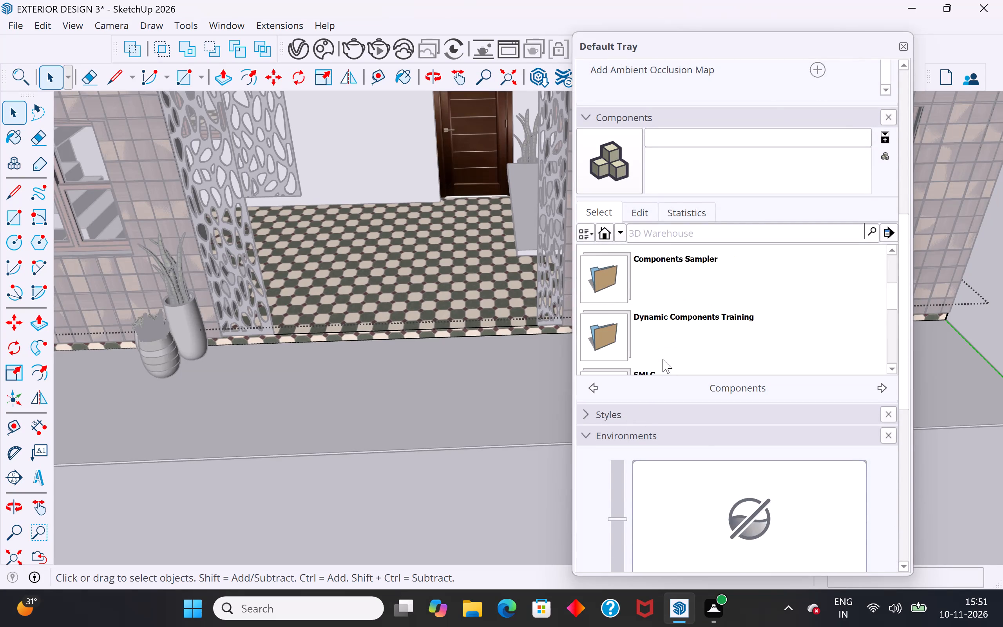
{"action": "scroll", "coordinate": [663, 359], "scroll_direction": "up", "scroll_amount": 13}
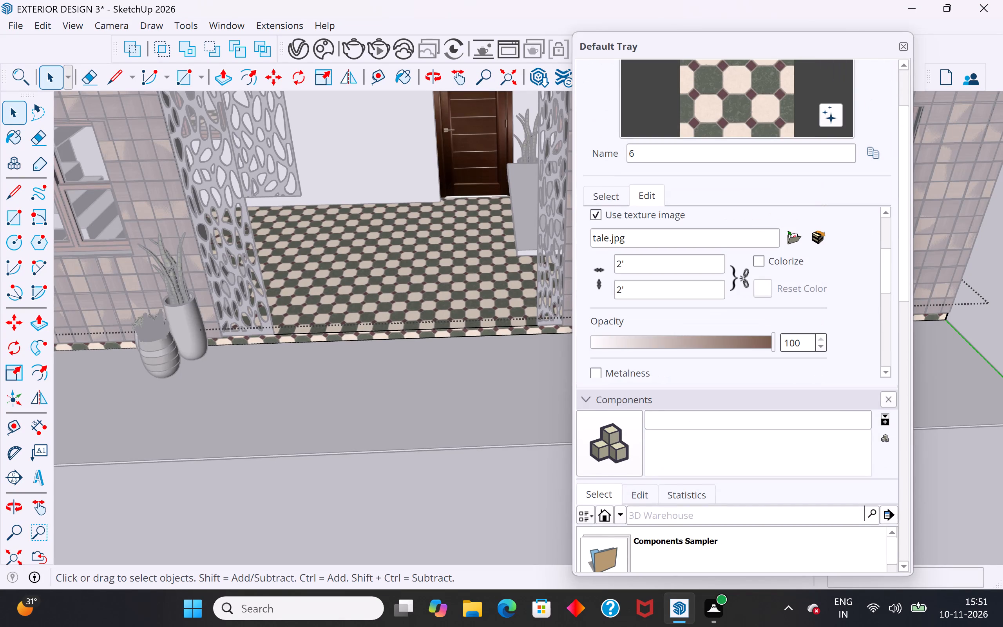
{"action": "left_click", "coordinate": [618, 266]}
{"action": "left_click", "coordinate": [622, 268]}
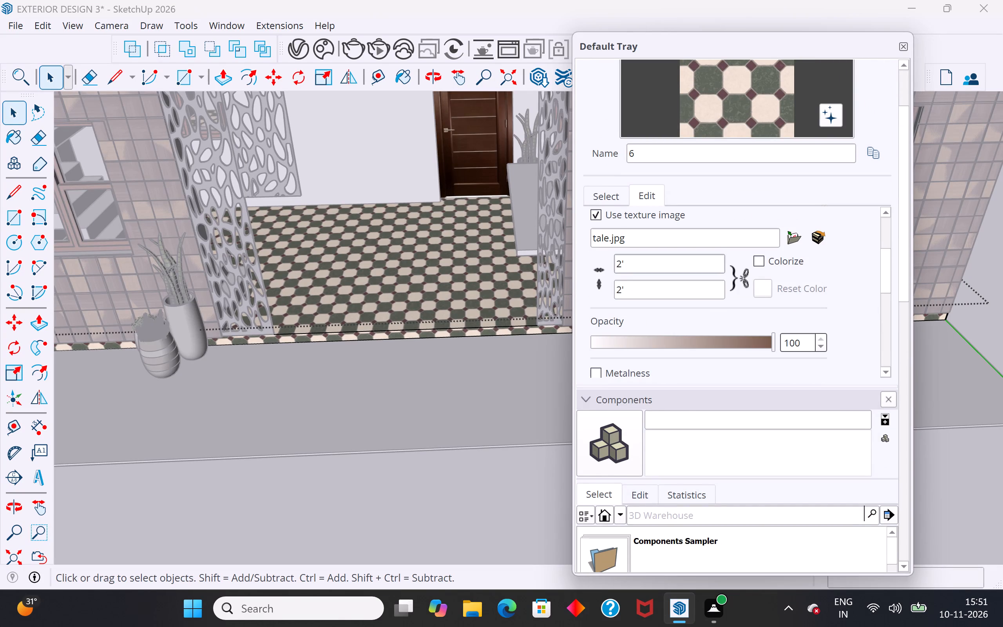
{"action": "key", "text": "3"}
{"action": "left_click", "coordinate": [622, 294]}
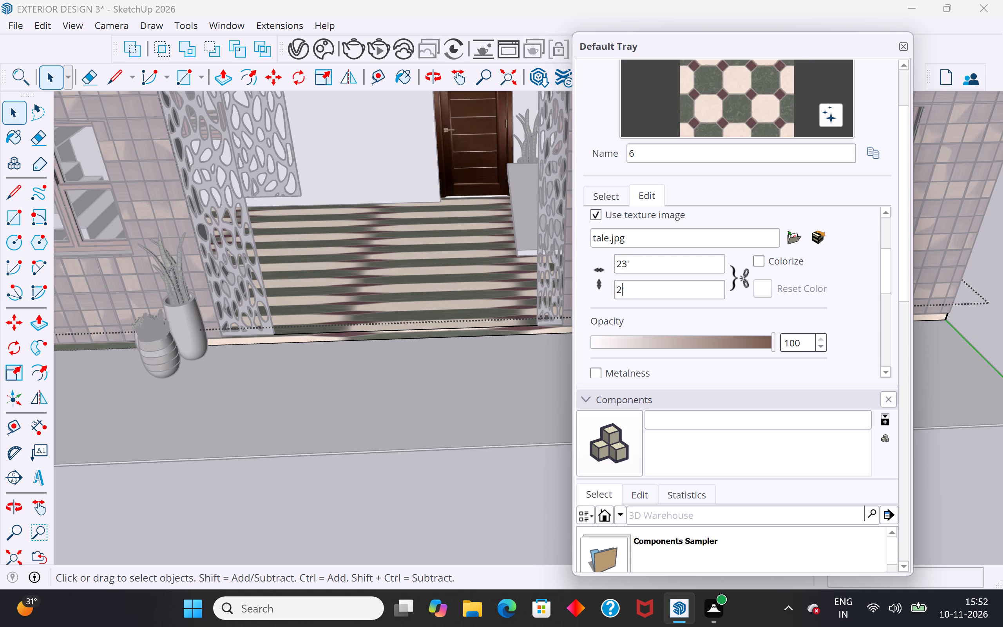
{"action": "key", "text": "3"}
{"action": "left_click", "coordinate": [622, 294]}
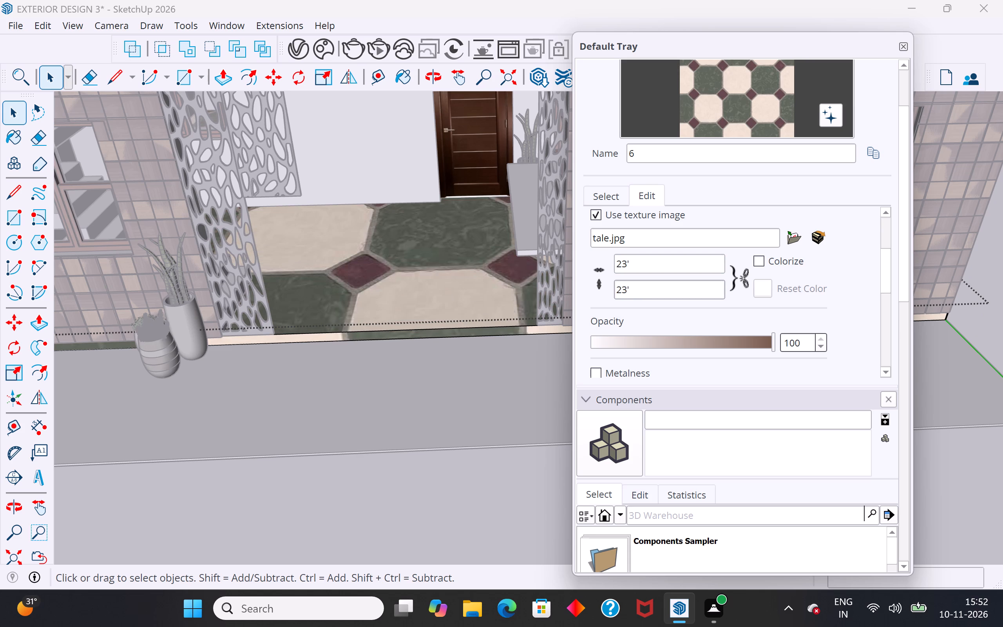
{"action": "key", "text": "BackSpace"}
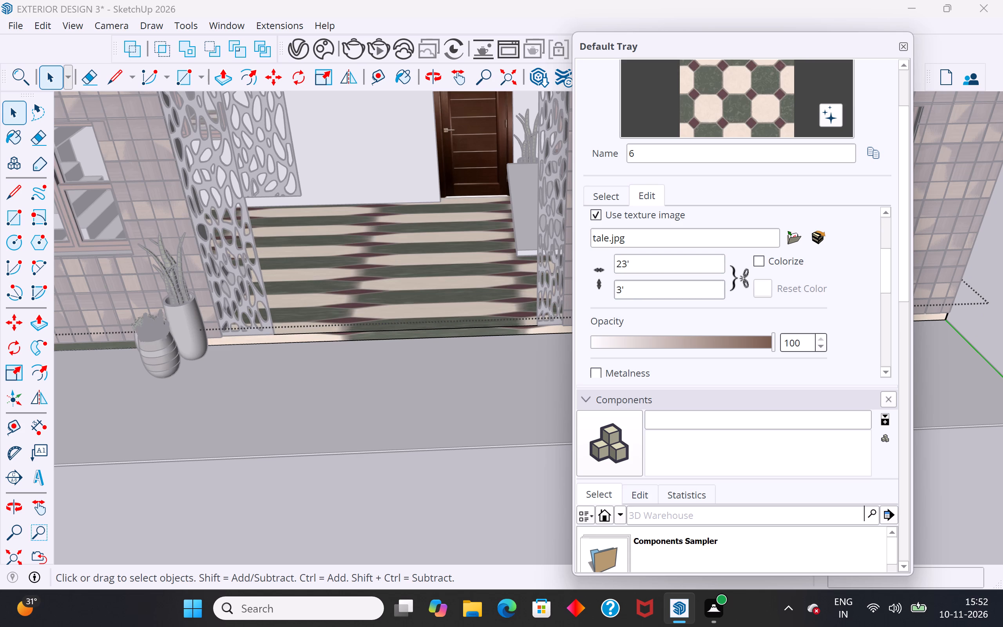
{"action": "left_click", "coordinate": [623, 258]}
{"action": "key", "text": "BackSpace"}
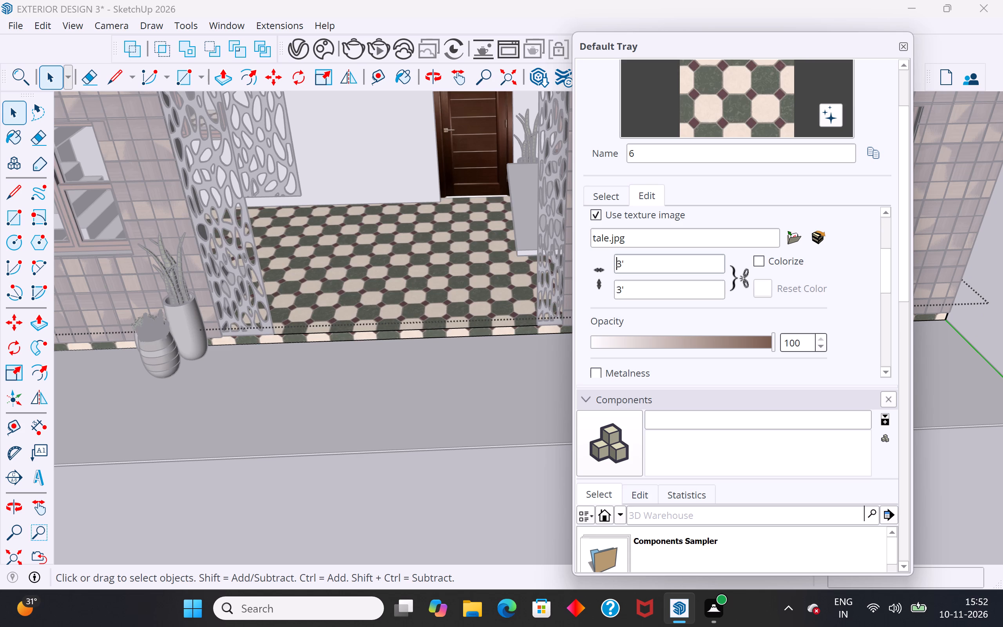
Review the whole front facade with the rescaled floor tiles, then close the Default Tray.
{"action": "left_click", "coordinate": [522, 501]}
{"action": "scroll", "coordinate": [500, 358], "scroll_direction": "down", "scroll_amount": 4}
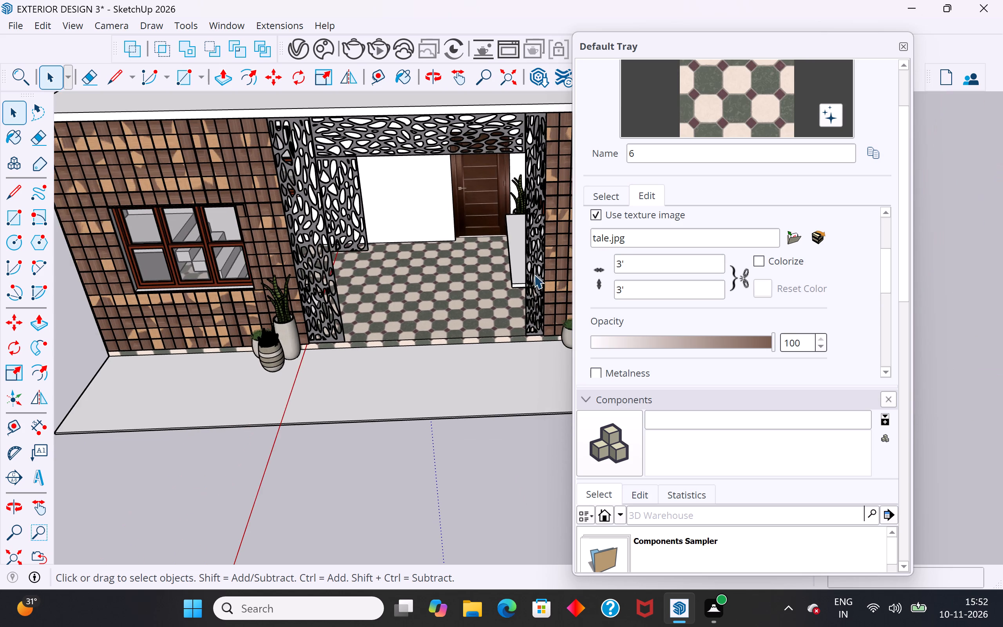
{"action": "scroll", "coordinate": [462, 367], "scroll_direction": "down", "scroll_amount": 5}
{"action": "middle_click_drag", "start_coordinate": [460, 357], "coordinate": [439, 134]}
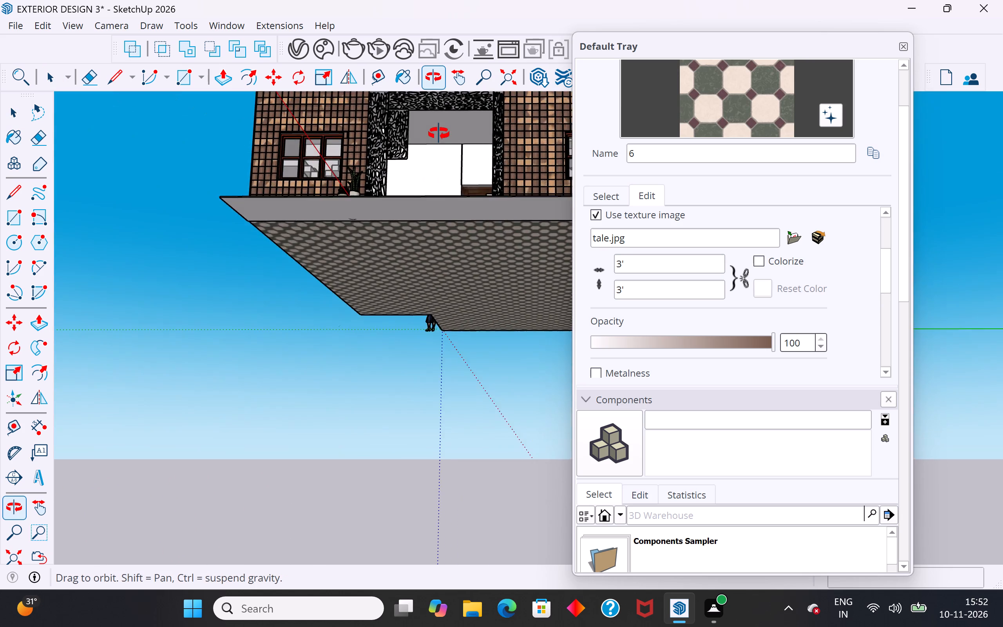
{"action": "middle_click_drag", "start_coordinate": [439, 134], "coordinate": [450, 386]}
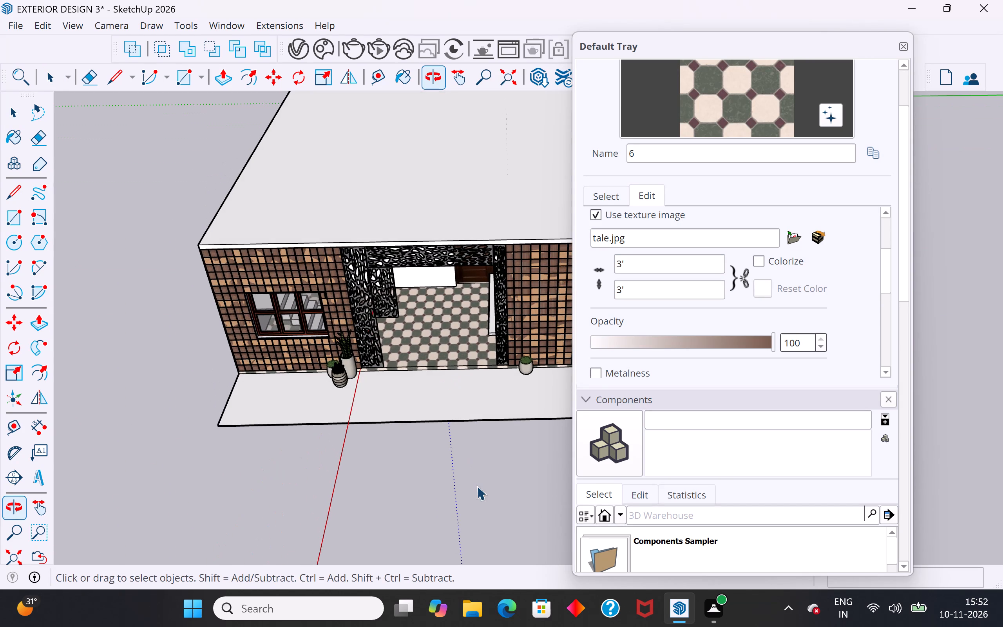
{"action": "left_click", "coordinate": [477, 486]}
{"action": "left_click", "coordinate": [902, 46]}
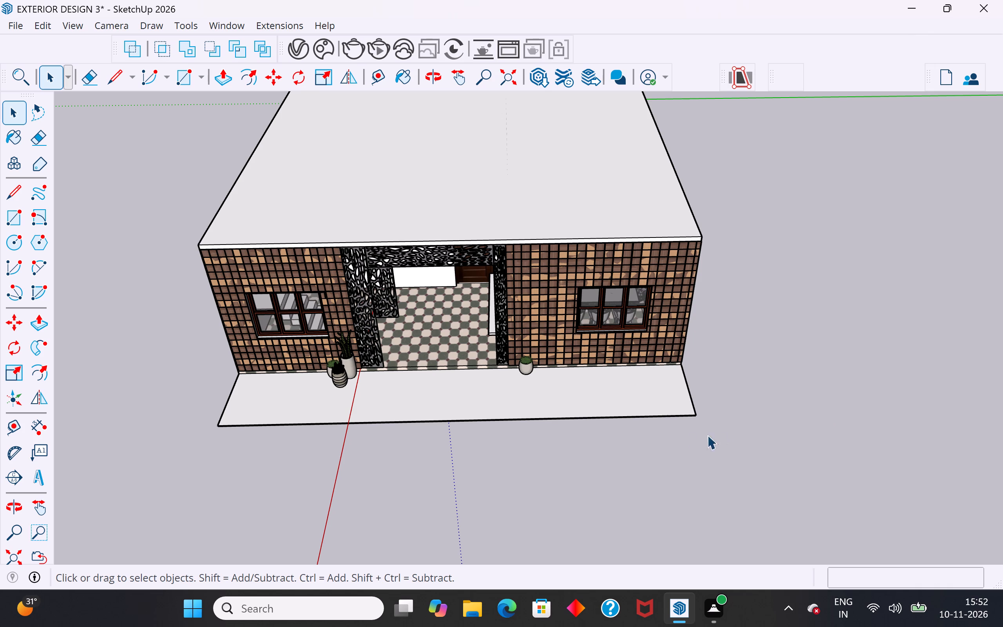
Examine the floor tile pattern through the entrance up close, at low angles and from farther back, ending with the front platform face selected.
{"action": "left_click", "coordinate": [580, 460]}
{"action": "scroll", "coordinate": [510, 404], "scroll_direction": "up", "scroll_amount": 9}
{"action": "middle_click_drag", "start_coordinate": [445, 354], "coordinate": [454, 346]}
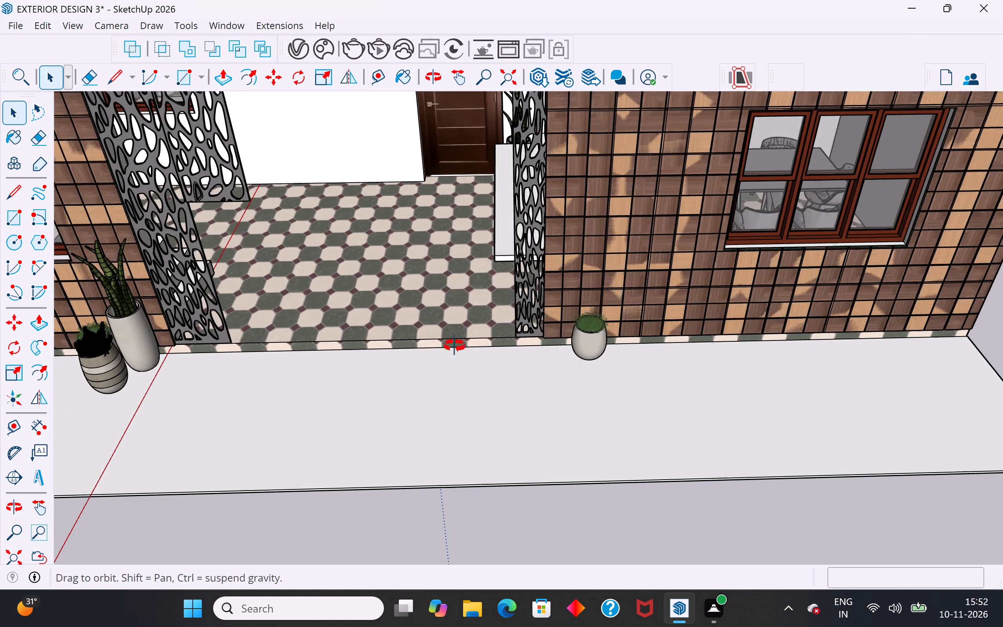
{"action": "middle_click_drag", "start_coordinate": [454, 346], "coordinate": [547, 288]}
{"action": "scroll", "coordinate": [531, 246], "scroll_direction": "up", "scroll_amount": 5}
{"action": "middle_click_drag", "start_coordinate": [531, 253], "coordinate": [496, 229]}
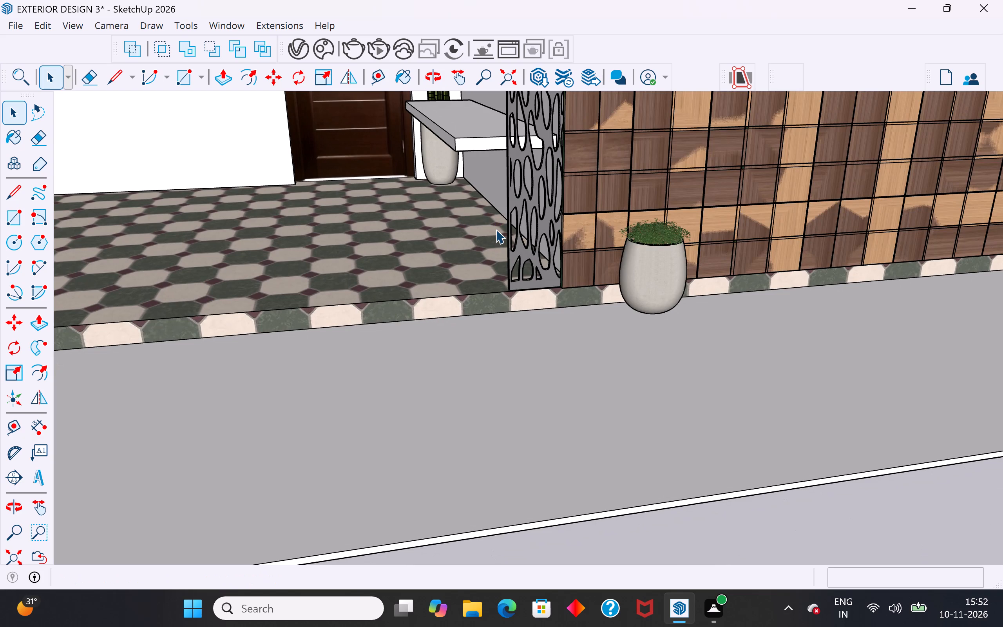
{"action": "scroll", "coordinate": [460, 249], "scroll_direction": "down", "scroll_amount": 5}
{"action": "middle_click_drag", "start_coordinate": [471, 266], "coordinate": [446, 306]}
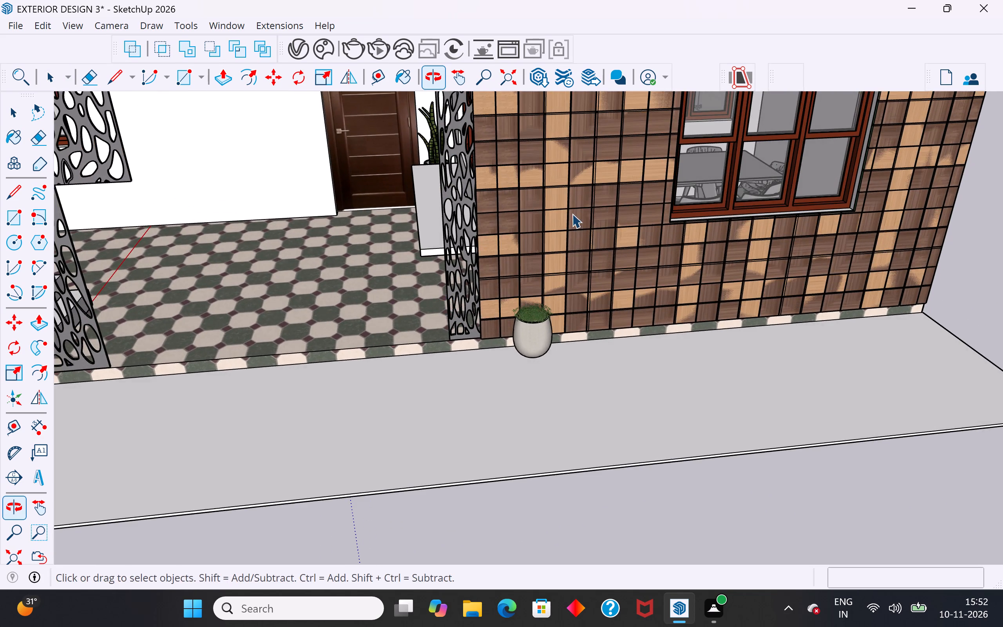
{"action": "scroll", "coordinate": [572, 213], "scroll_direction": "down", "scroll_amount": 5}
{"action": "middle_click_drag", "start_coordinate": [609, 224], "coordinate": [629, 217]}
{"action": "scroll", "coordinate": [643, 359], "scroll_direction": "down", "scroll_amount": 3}
{"action": "scroll", "coordinate": [500, 315], "scroll_direction": "up", "scroll_amount": 6}
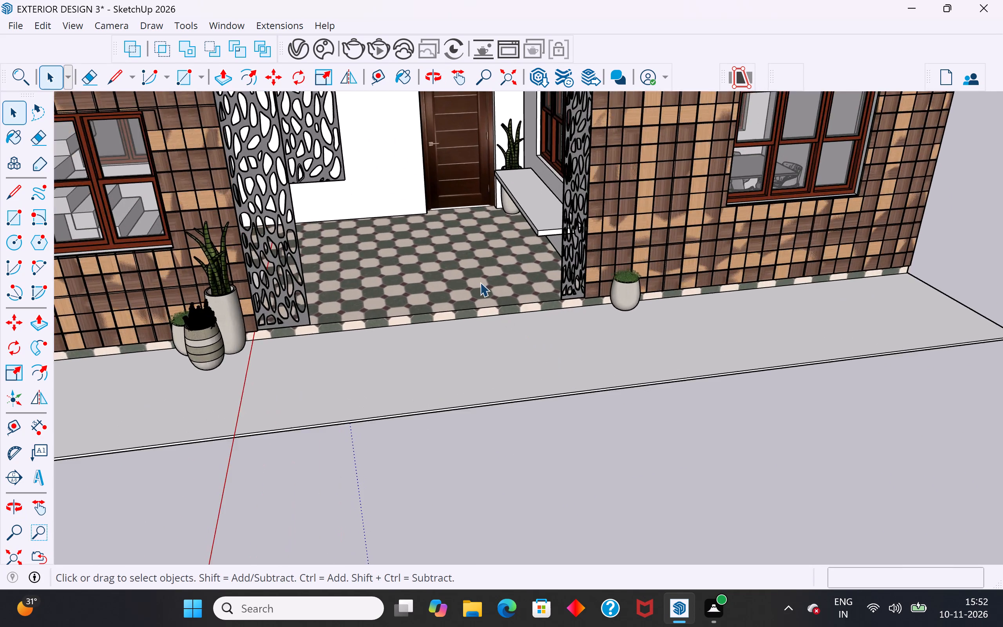
{"action": "scroll", "coordinate": [480, 282], "scroll_direction": "up", "scroll_amount": 13}
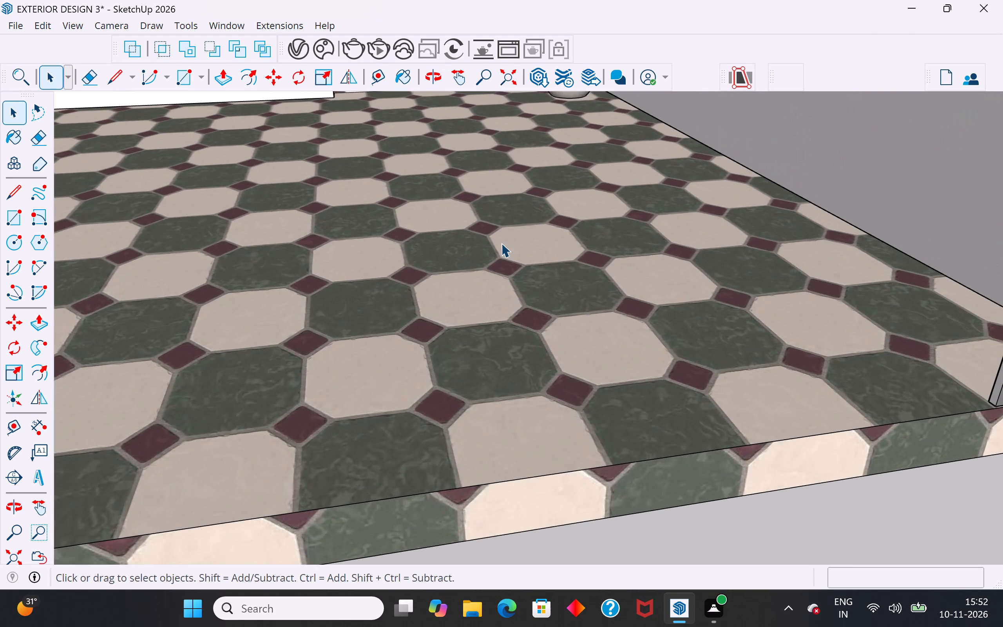
{"action": "scroll", "coordinate": [501, 243], "scroll_direction": "up", "scroll_amount": 5}
{"action": "middle_click_drag", "start_coordinate": [605, 326], "coordinate": [538, 246]}
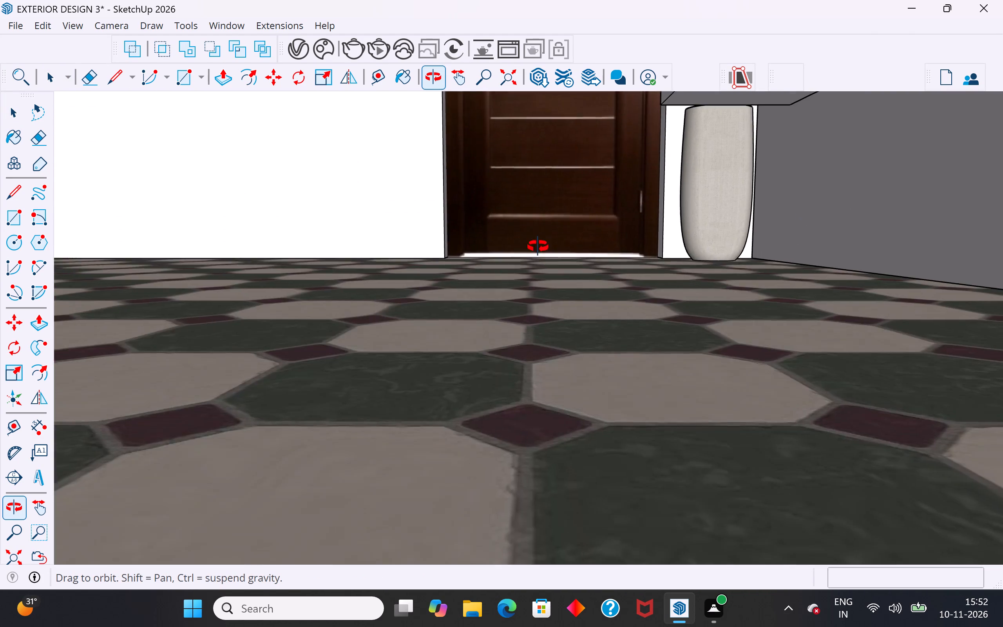
{"action": "middle_click_drag", "start_coordinate": [538, 246], "coordinate": [538, 263]}
{"action": "scroll", "coordinate": [538, 263], "scroll_direction": "down", "scroll_amount": 11}
{"action": "middle_click_drag", "start_coordinate": [573, 302], "coordinate": [650, 319]}
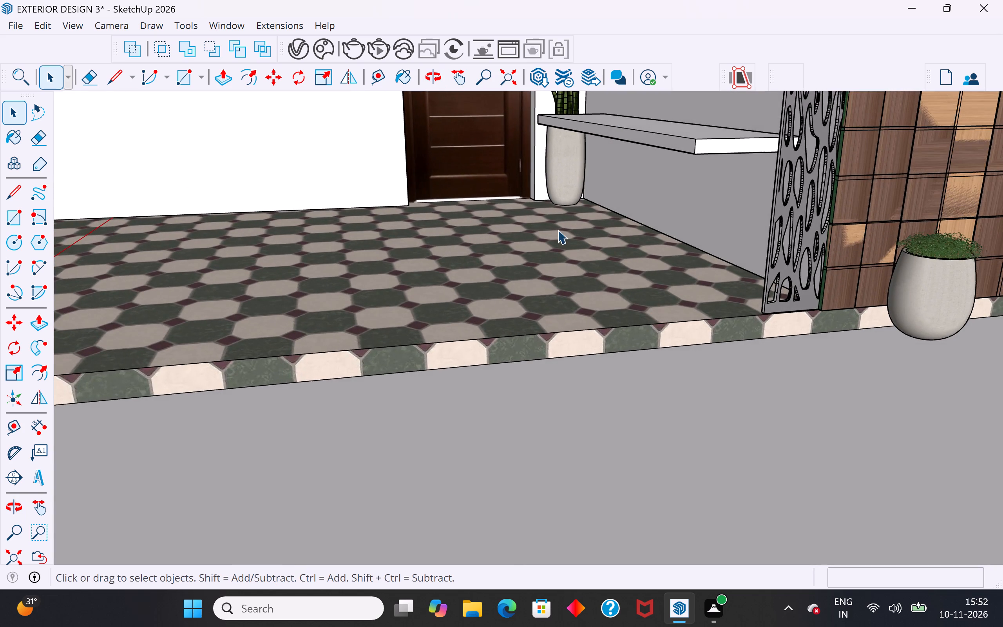
{"action": "scroll", "coordinate": [535, 304], "scroll_direction": "down", "scroll_amount": 5}
{"action": "scroll", "coordinate": [556, 277], "scroll_direction": "down", "scroll_amount": 4}
{"action": "middle_click_drag", "start_coordinate": [562, 274], "coordinate": [550, 298]}
{"action": "scroll", "coordinate": [542, 285], "scroll_direction": "down", "scroll_amount": 5}
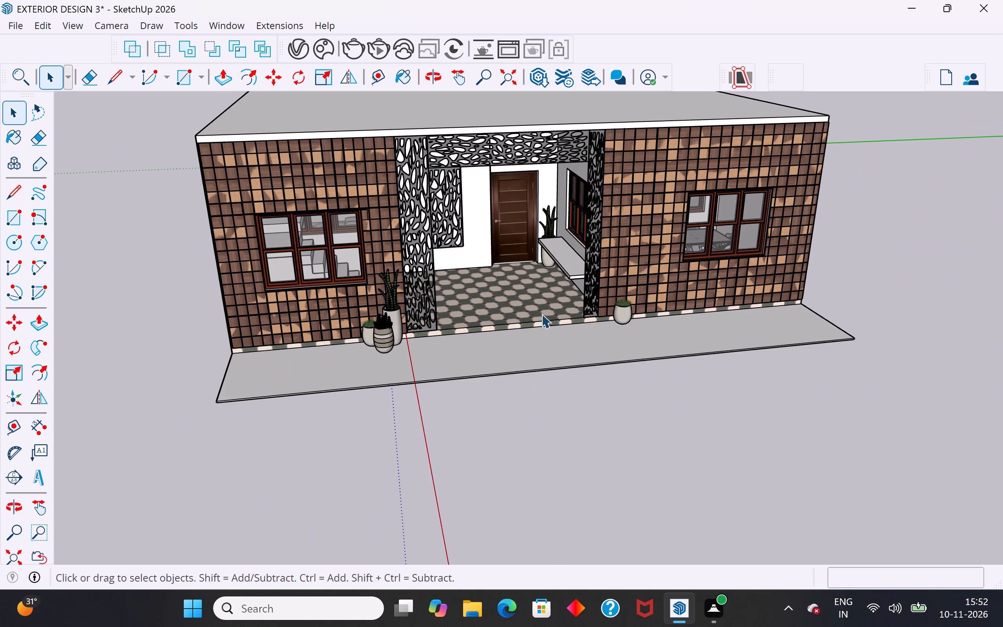
{"action": "middle_click_drag", "start_coordinate": [538, 321], "coordinate": [462, 337]}
{"action": "scroll", "coordinate": [480, 337], "scroll_direction": "up", "scroll_amount": 1}
{"action": "left_click", "coordinate": [511, 379]}
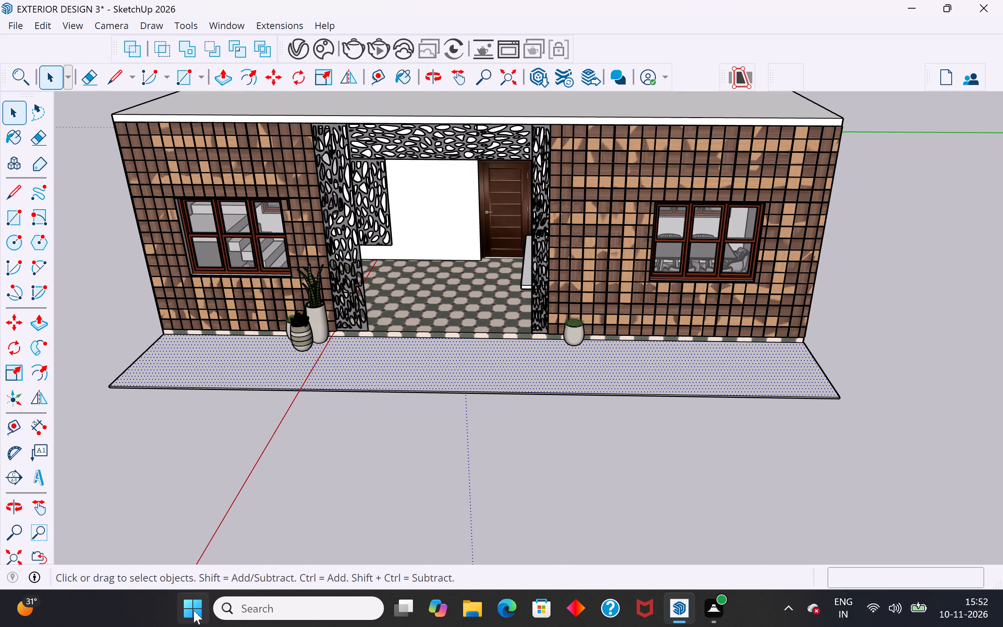
Switch to Google Chrome, search Google for "tile texture" and show the image results.
{"action": "left_click", "coordinate": [326, 612]}
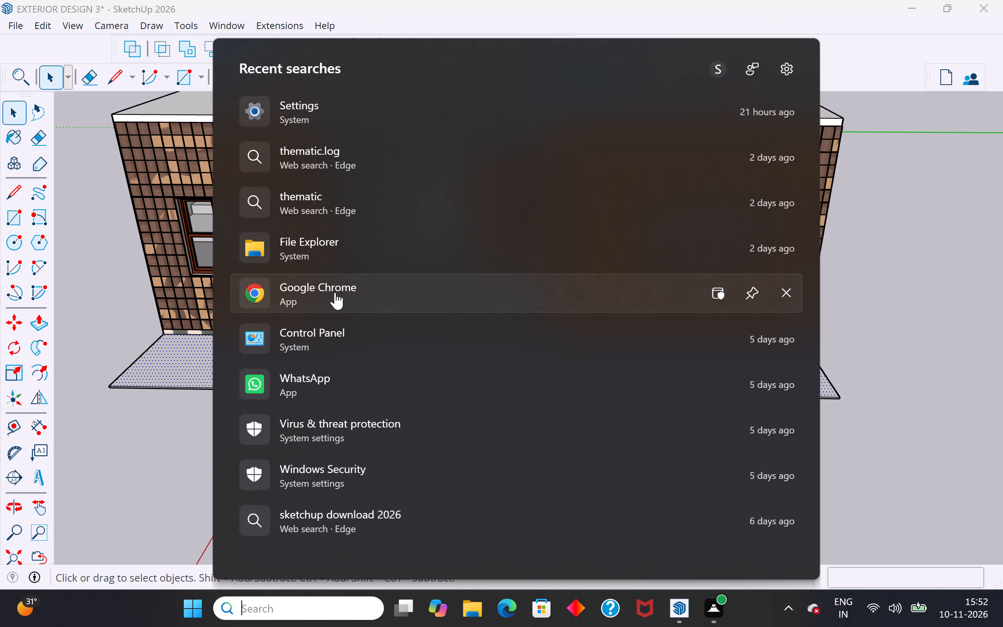
{"action": "left_click", "coordinate": [335, 292]}
{"action": "left_click", "coordinate": [344, 78]}
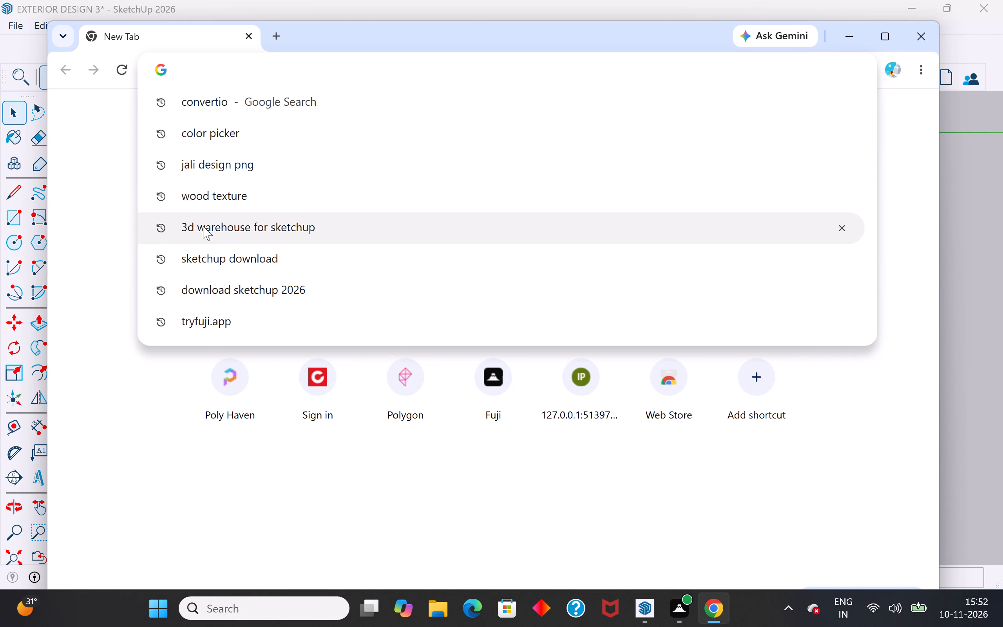
{"action": "left_click", "coordinate": [160, 476]}
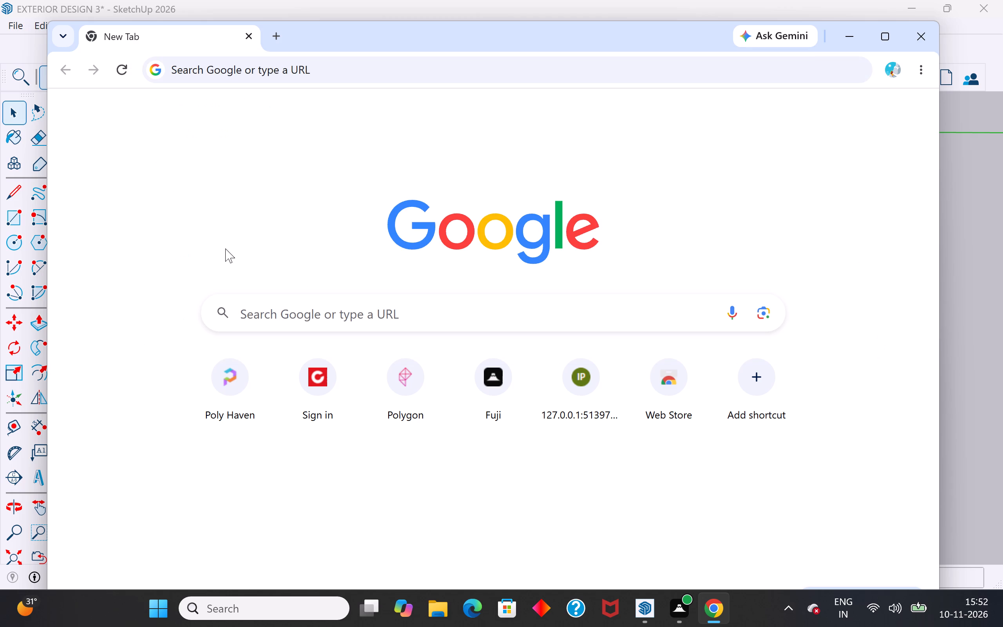
{"action": "left_click", "coordinate": [290, 72]}
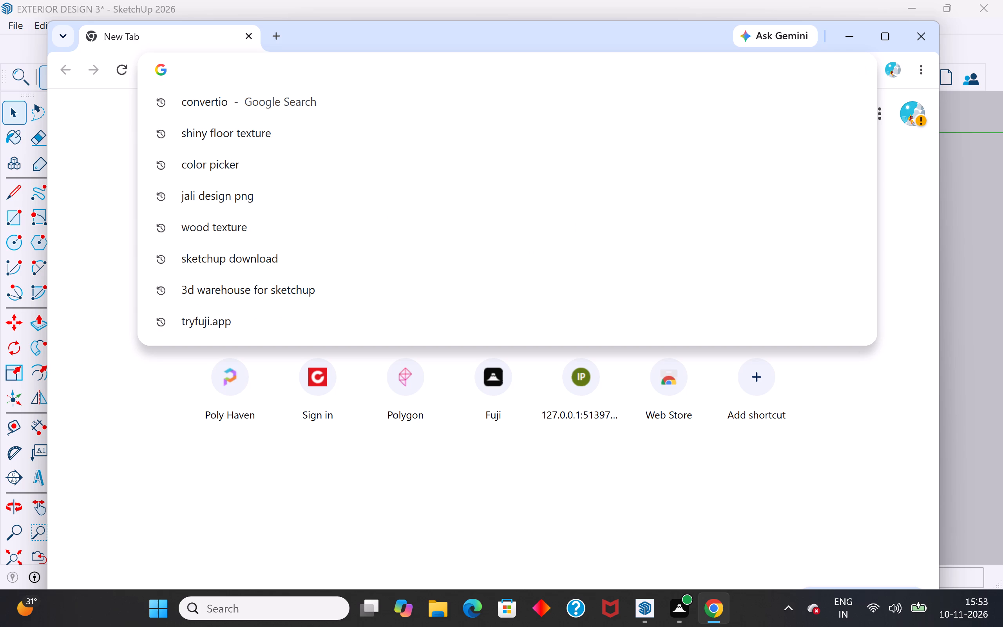
{"action": "type", "text": "tile"}
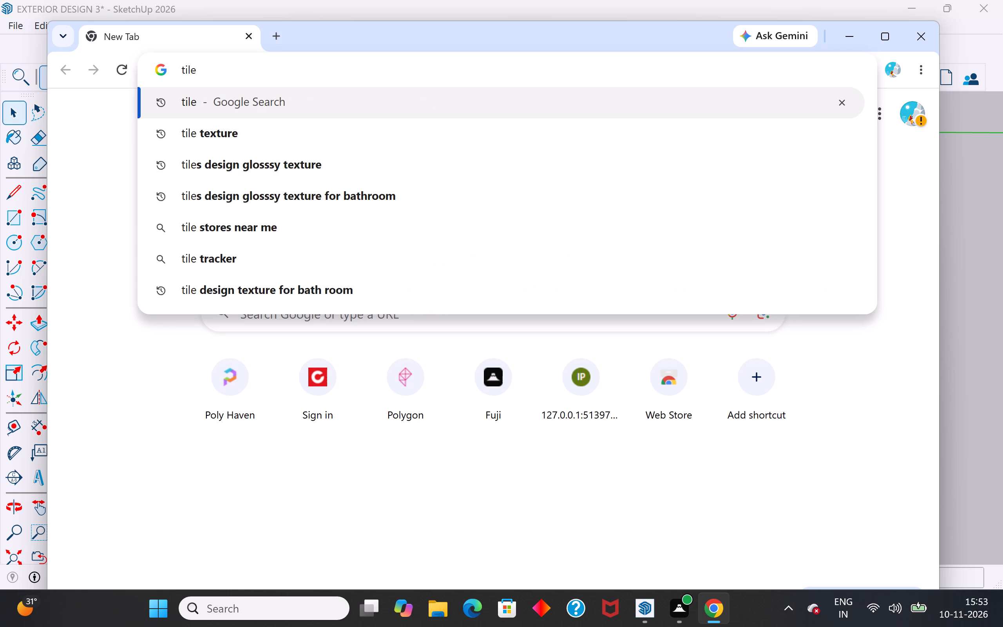
{"action": "left_click", "coordinate": [262, 132]}
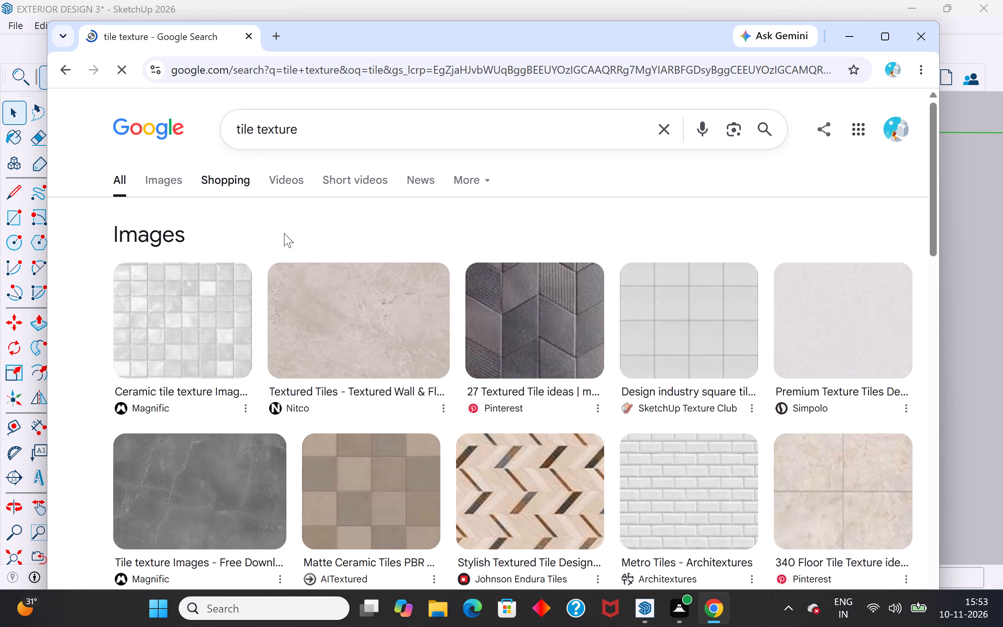
{"action": "scroll", "coordinate": [436, 422], "scroll_direction": "down", "scroll_amount": 9}
{"action": "scroll", "coordinate": [436, 434], "scroll_direction": "up", "scroll_amount": 8}
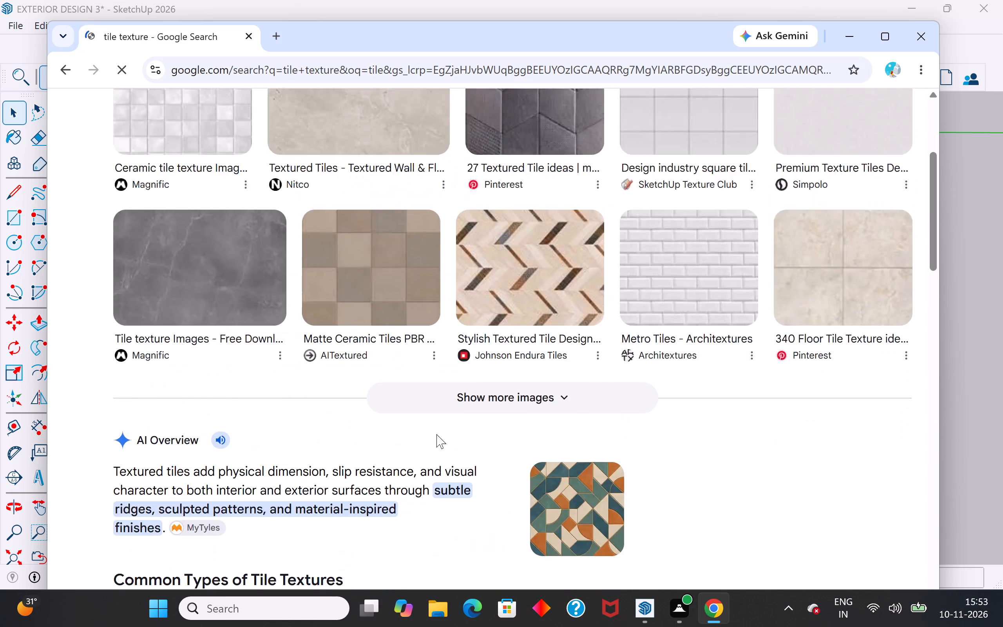
{"action": "scroll", "coordinate": [436, 434], "scroll_direction": "up", "scroll_amount": 2}
{"action": "scroll", "coordinate": [436, 434], "scroll_direction": "down", "scroll_amount": 4}
{"action": "scroll", "coordinate": [447, 379], "scroll_direction": "up", "scroll_amount": 10}
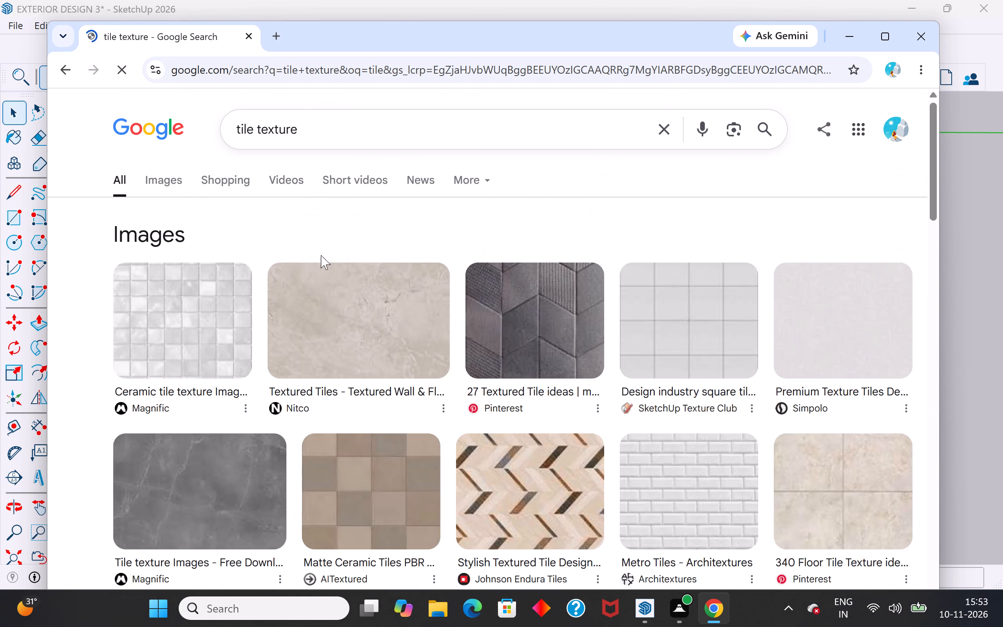
{"action": "left_click", "coordinate": [178, 180]}
Move the browser window aside, return to SketchUp and examine the entrance floor and front platform.
{"action": "left_click_drag", "start_coordinate": [336, 43], "coordinate": [736, 299]}
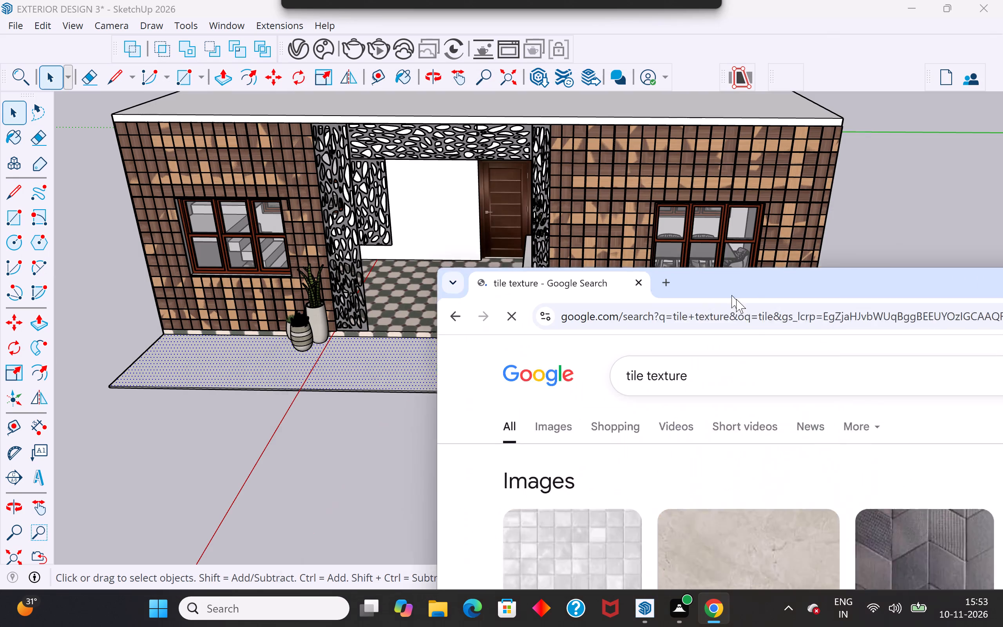
{"action": "left_click_drag", "start_coordinate": [736, 299], "coordinate": [786, 381]}
{"action": "scroll", "coordinate": [396, 326], "scroll_direction": "down", "scroll_amount": 5}
{"action": "middle_click_drag", "start_coordinate": [445, 315], "coordinate": [604, 277]}
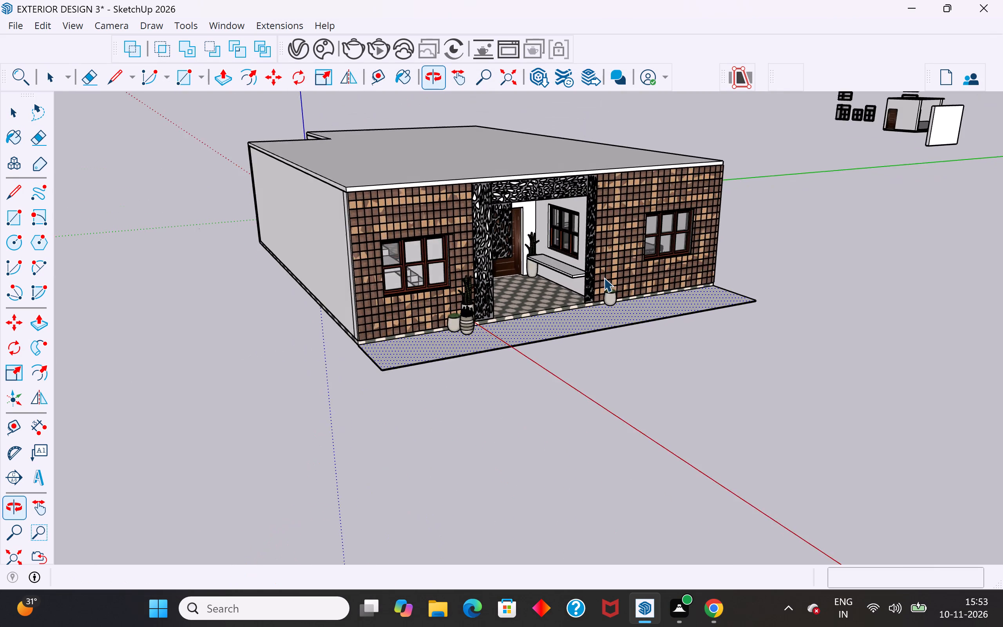
{"action": "scroll", "coordinate": [604, 278], "scroll_direction": "up", "scroll_amount": 10}
{"action": "middle_click_drag", "start_coordinate": [604, 278], "coordinate": [566, 288]}
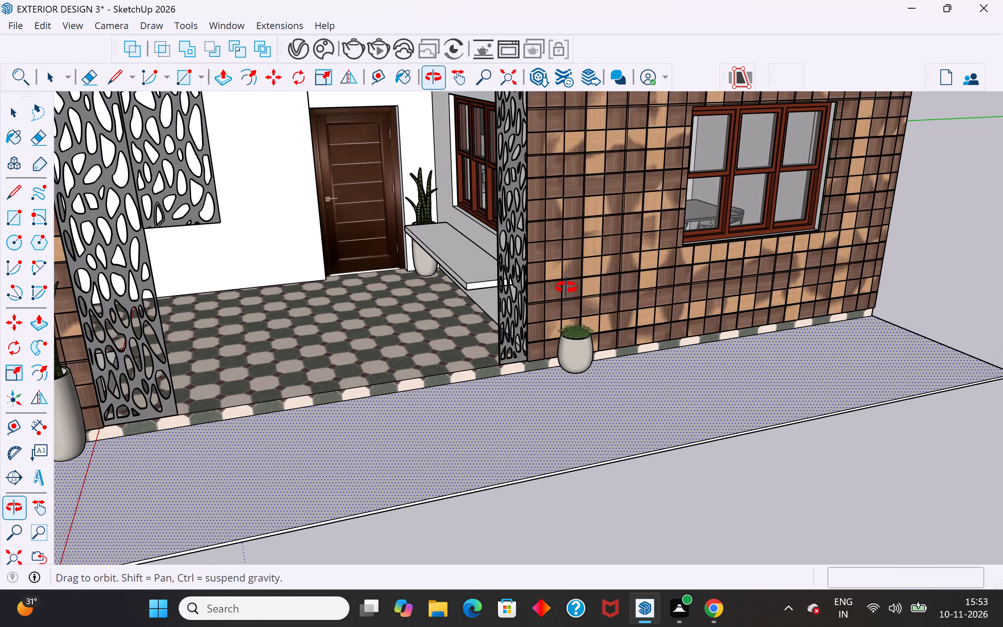
{"action": "middle_click_drag", "start_coordinate": [566, 288], "coordinate": [605, 271]}
{"action": "scroll", "coordinate": [487, 374], "scroll_direction": "up", "scroll_amount": 4}
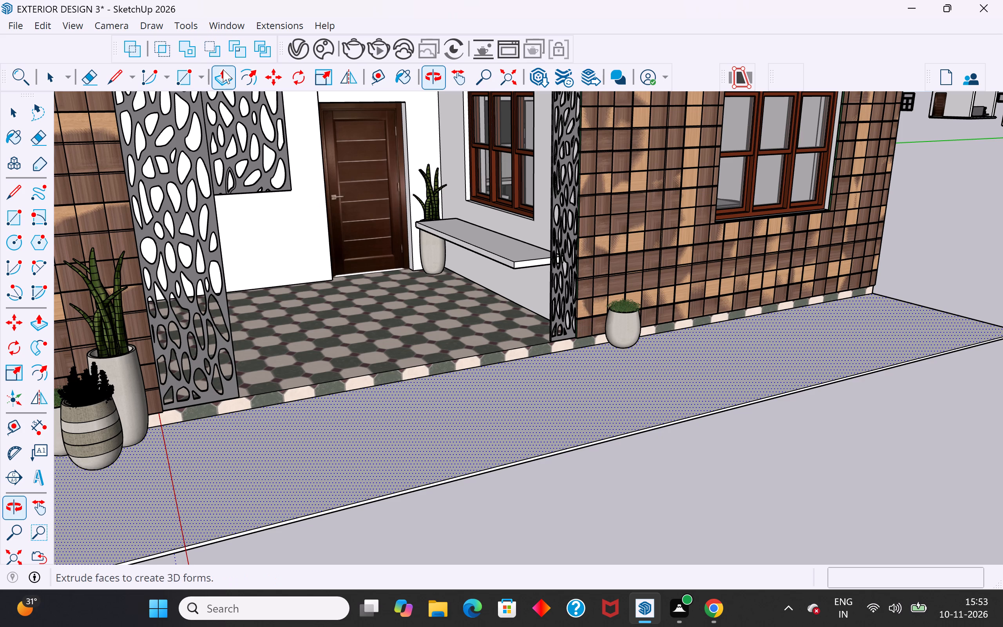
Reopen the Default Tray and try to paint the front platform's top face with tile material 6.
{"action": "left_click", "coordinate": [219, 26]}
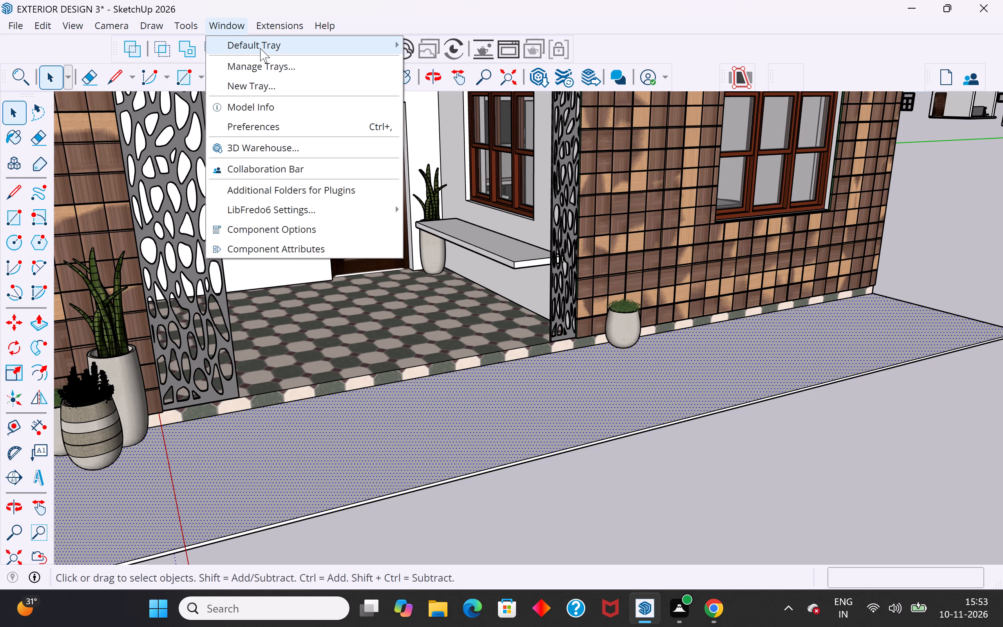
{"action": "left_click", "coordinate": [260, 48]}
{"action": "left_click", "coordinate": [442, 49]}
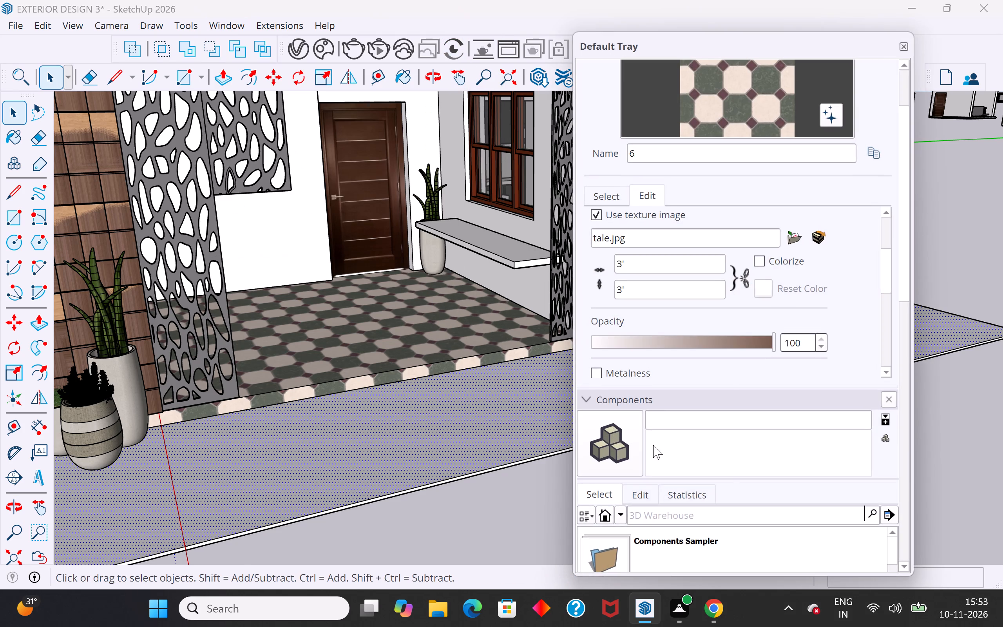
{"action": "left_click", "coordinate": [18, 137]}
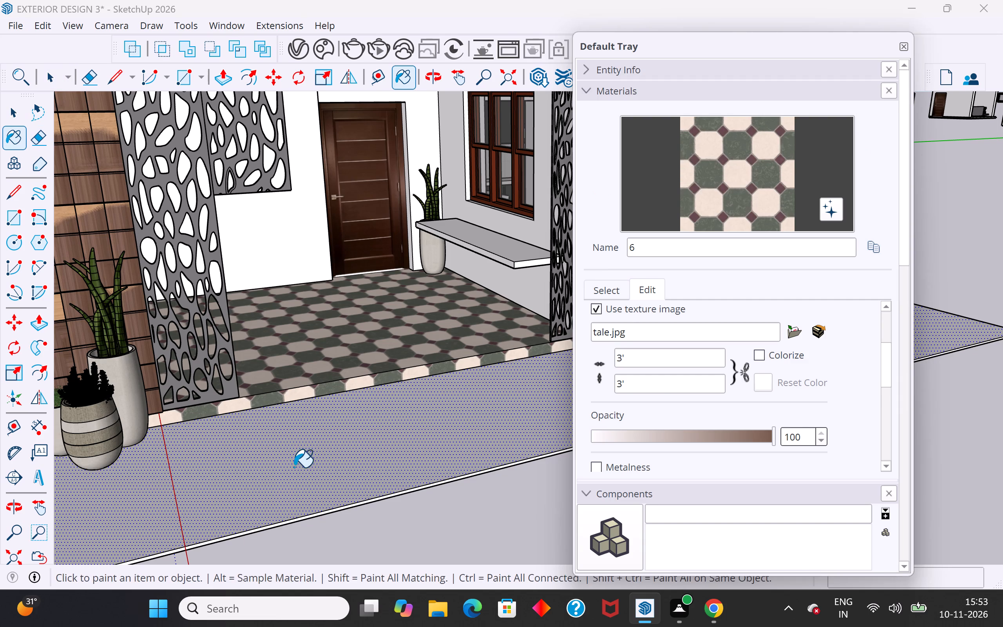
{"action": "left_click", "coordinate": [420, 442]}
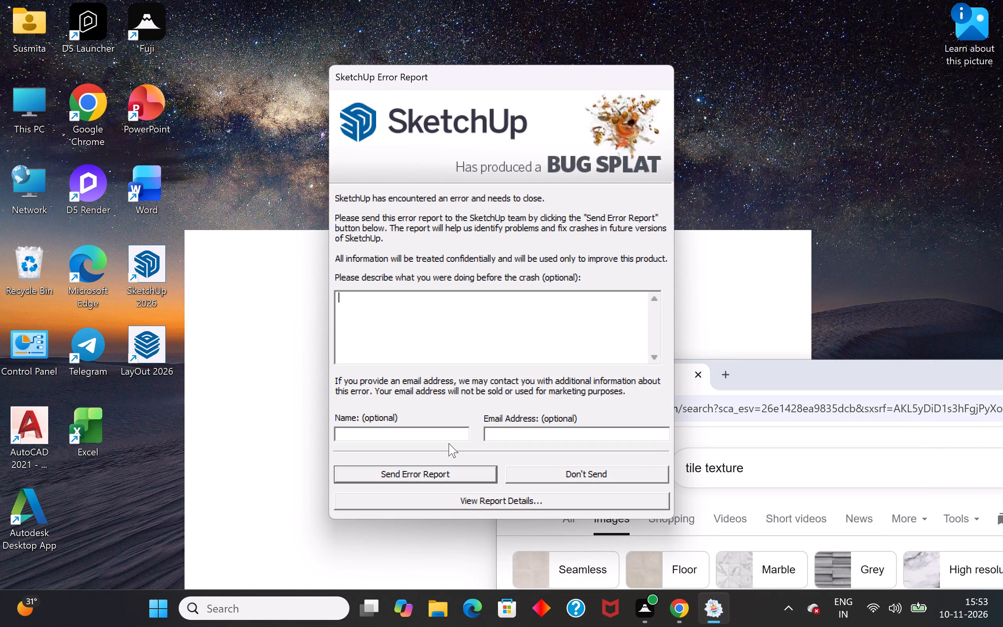
Dismiss the SketchUp error report without sending it and relaunch SketchUp 2026 from the desktop.
{"action": "left_click", "coordinate": [584, 473]}
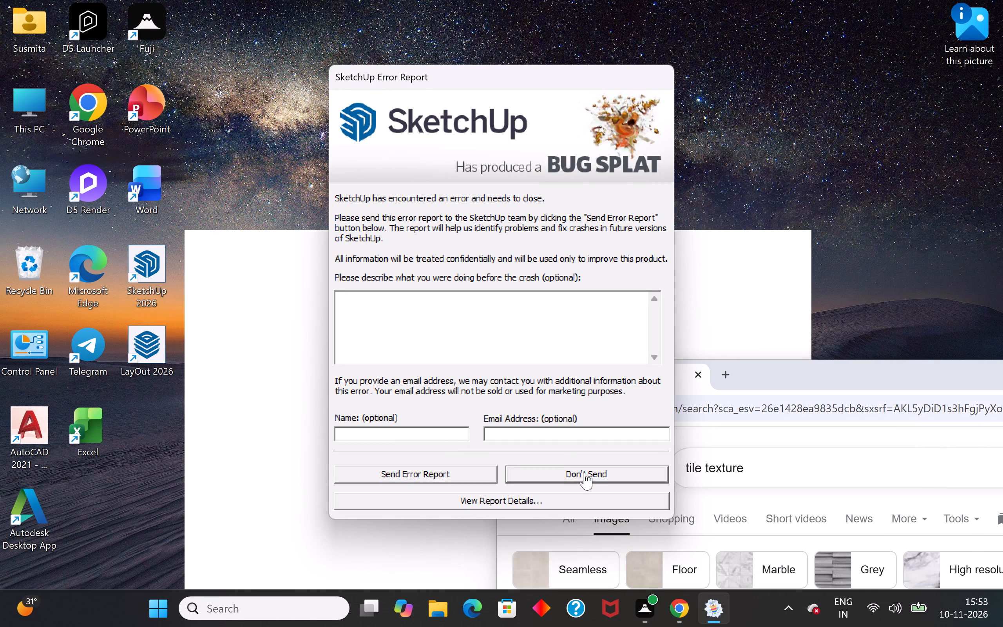
{"action": "right_click", "coordinate": [160, 353]}
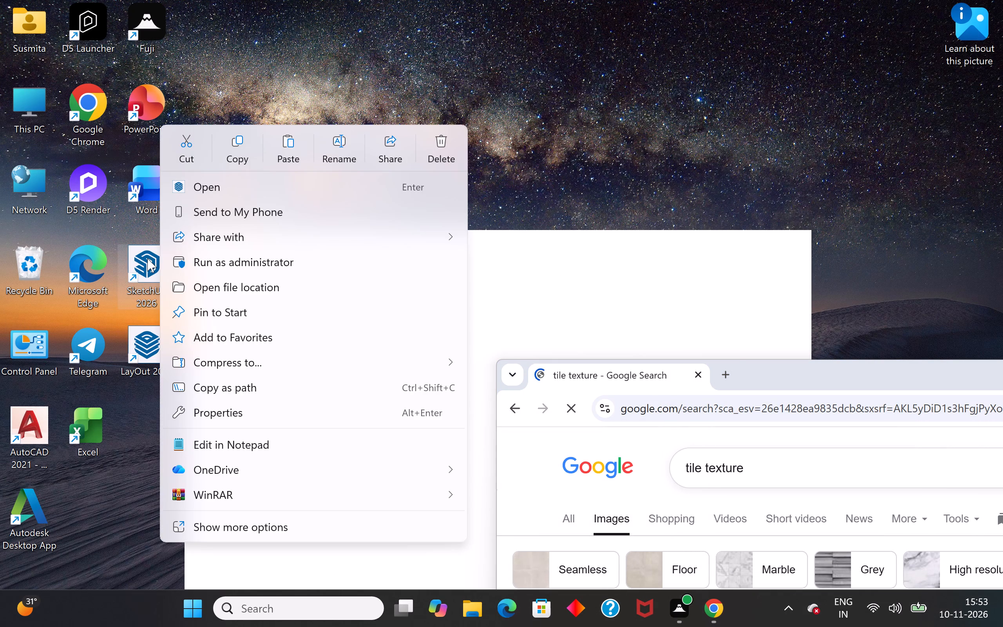
{"action": "right_click", "coordinate": [342, 89]}
{"action": "right_click", "coordinate": [151, 262]}
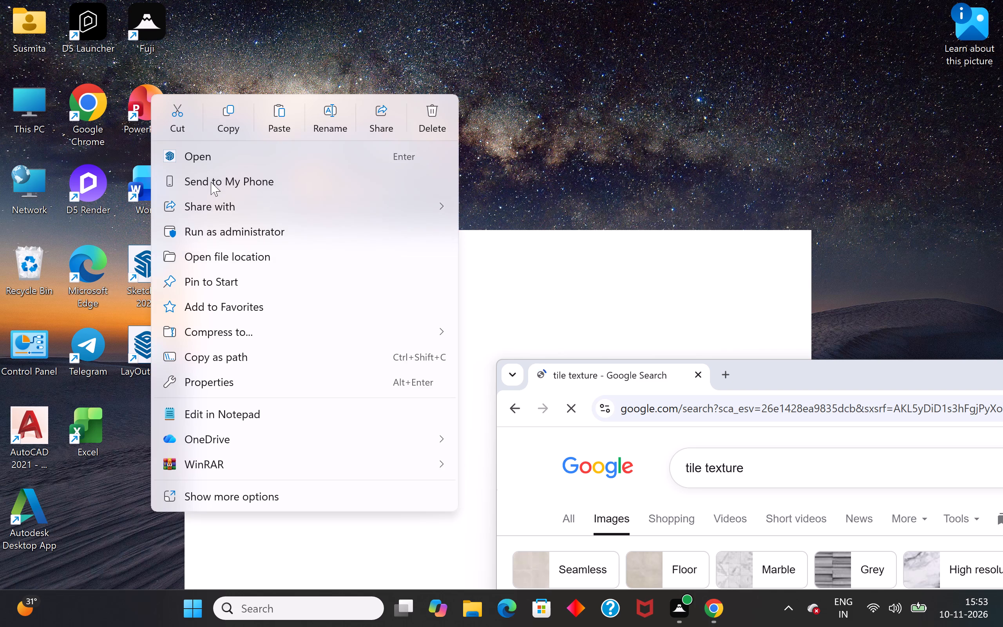
{"action": "left_click", "coordinate": [214, 157]}
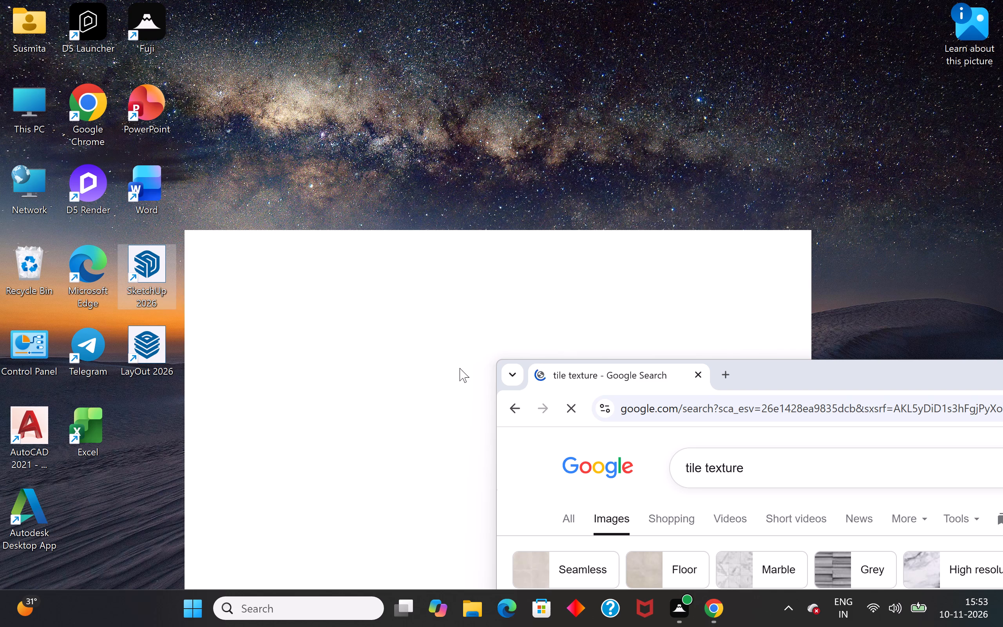
Move the Chrome window with the tile texture results across the desktop.
{"action": "left_click_drag", "start_coordinate": [802, 371], "coordinate": [518, 333]}
{"action": "left_click_drag", "start_coordinate": [798, 338], "coordinate": [565, 333]}
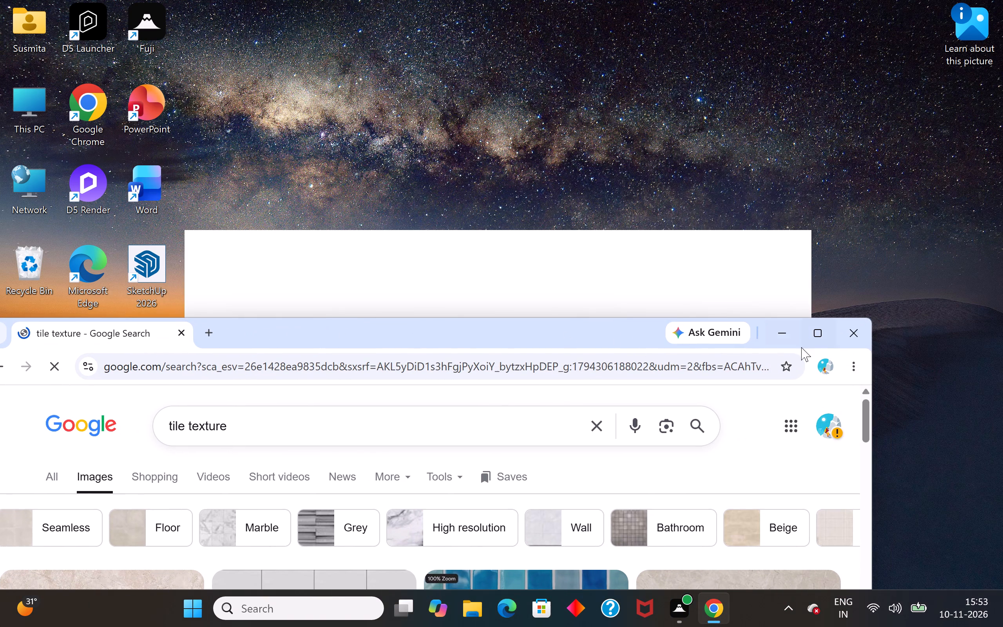
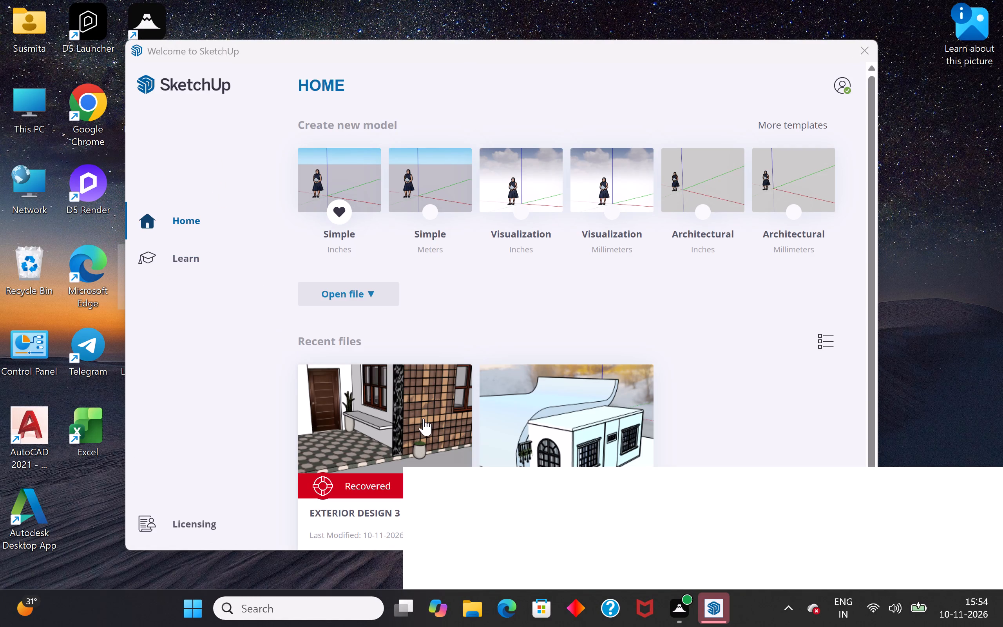
Open the EXTERIOR DESIGN 3 model marked Recovered from the recent files.
{"action": "left_click", "coordinate": [434, 404]}
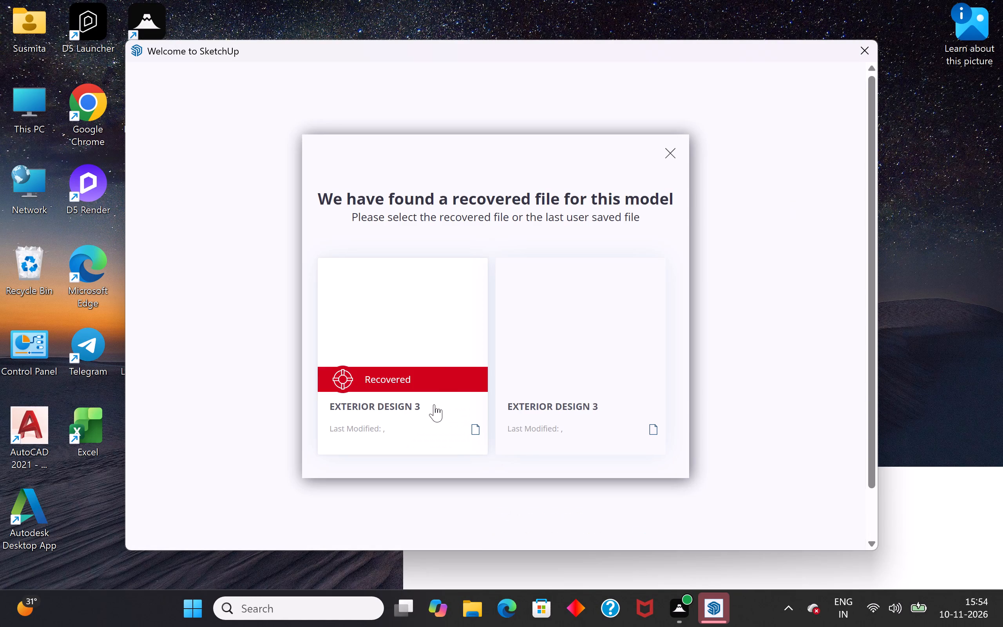
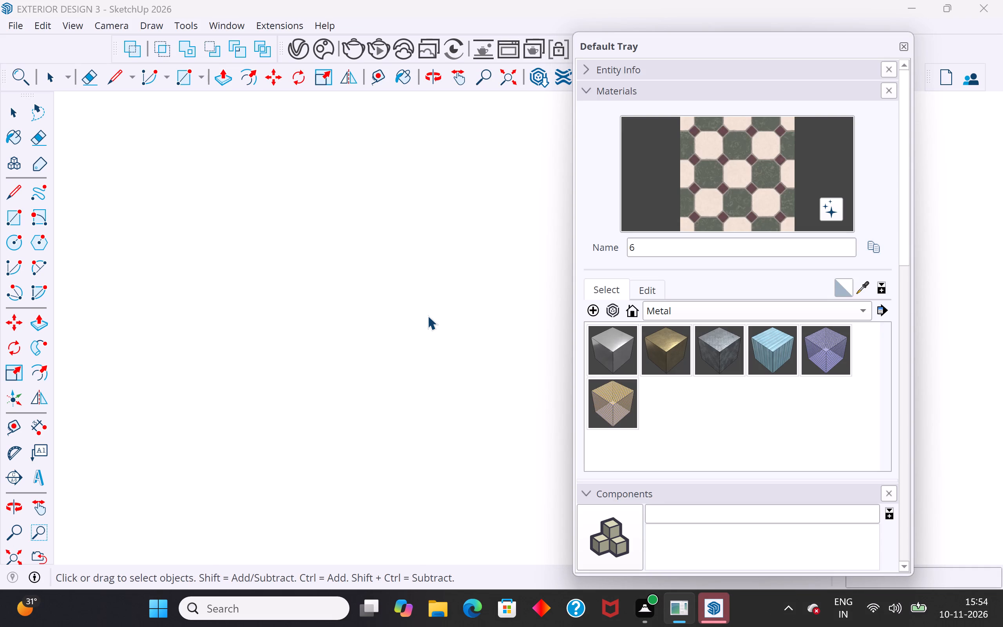
Duplicate the green-and-cream octagonal tile material, naming the copy 6.
{"action": "scroll", "coordinate": [415, 373], "scroll_direction": "down", "scroll_amount": 5}
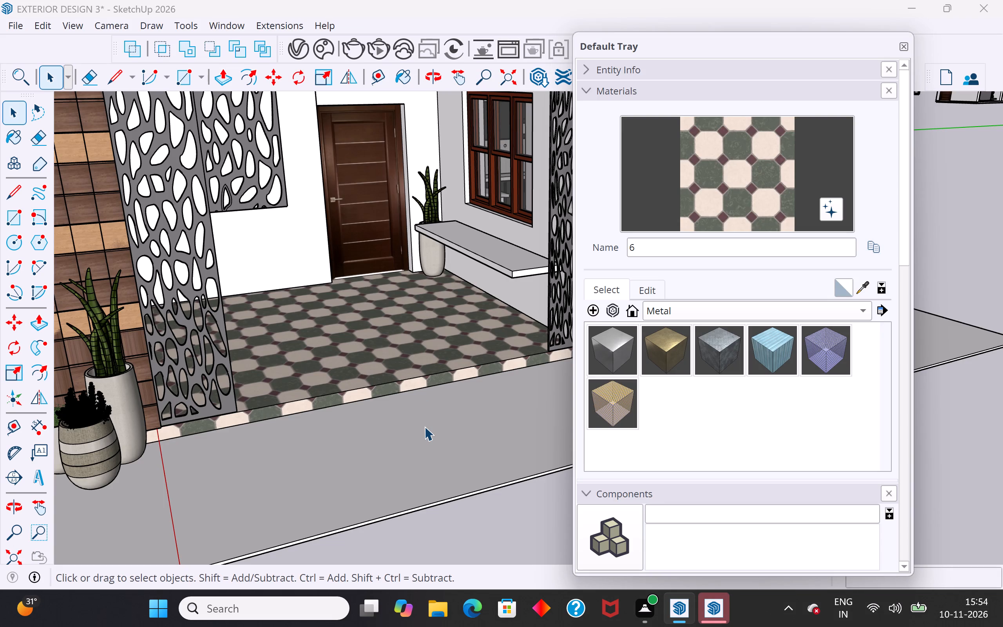
{"action": "scroll", "coordinate": [424, 426], "scroll_direction": "down", "scroll_amount": 6}
{"action": "scroll", "coordinate": [424, 426], "scroll_direction": "up", "scroll_amount": 3}
{"action": "scroll", "coordinate": [424, 426], "scroll_direction": "down", "scroll_amount": 4}
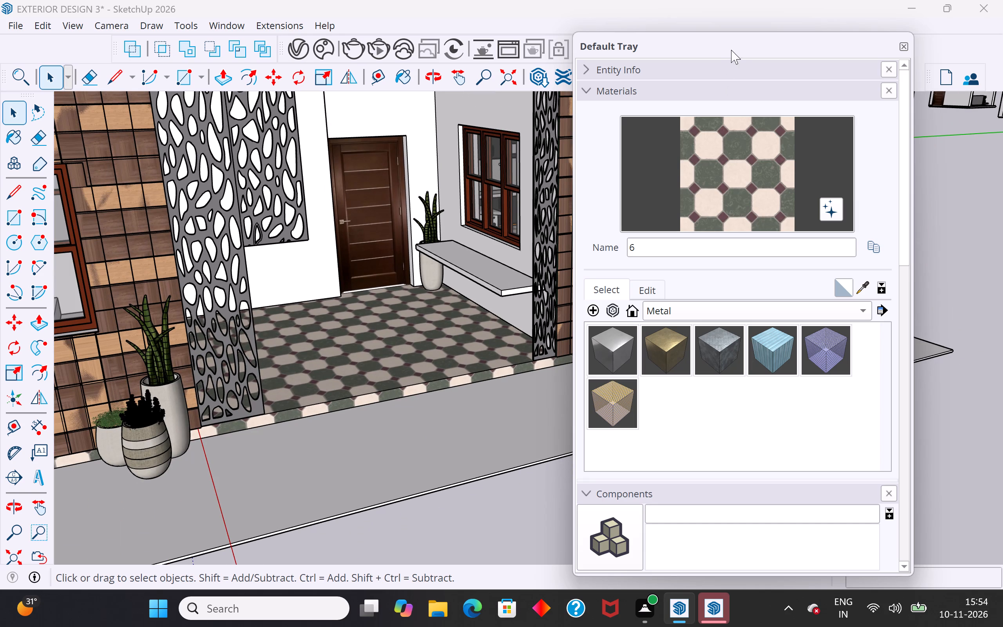
{"action": "left_click", "coordinate": [876, 246]}
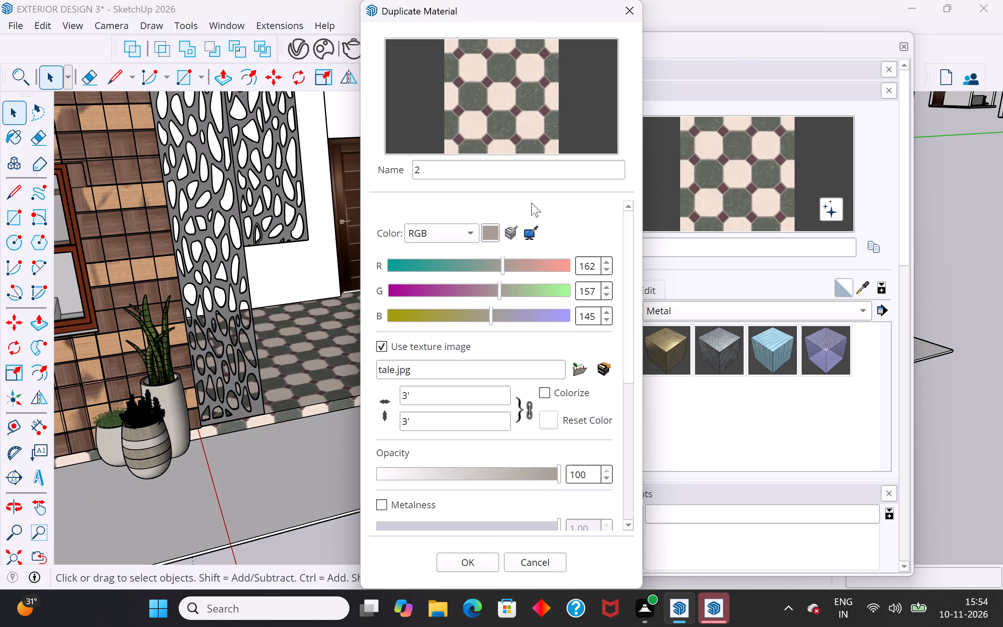
{"action": "left_click", "coordinate": [485, 171]}
{"action": "key", "text": "BackSpace"}
{"action": "key", "text": "6"}
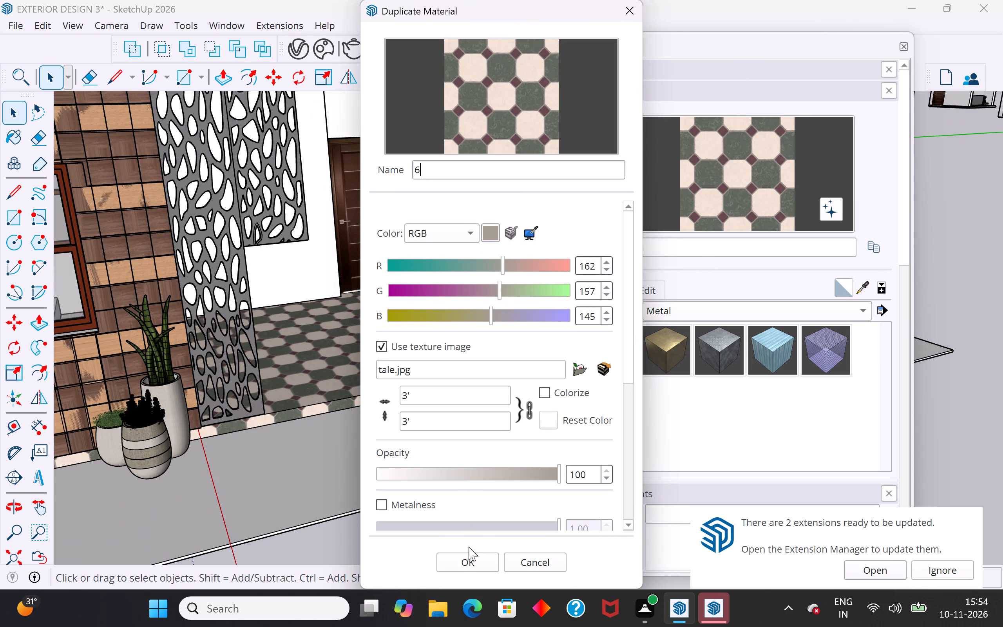
{"action": "left_click", "coordinate": [467, 565]}
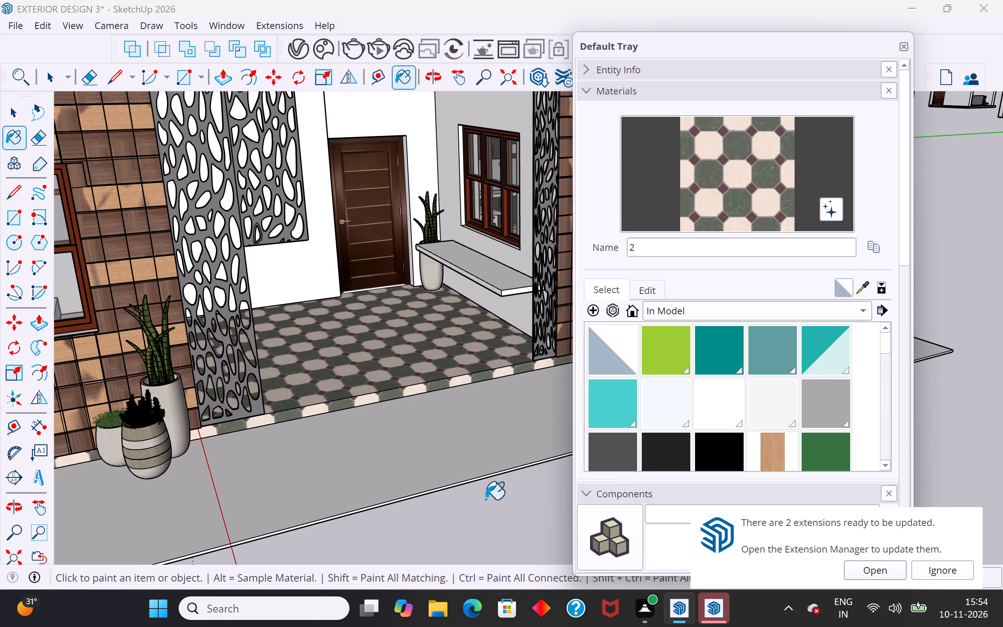
Postpone the D5 Lite update and return to the Select tool with nothing selected.
{"action": "scroll", "coordinate": [547, 461], "scroll_direction": "down", "scroll_amount": 6}
{"action": "scroll", "coordinate": [517, 439], "scroll_direction": "down", "scroll_amount": 4}
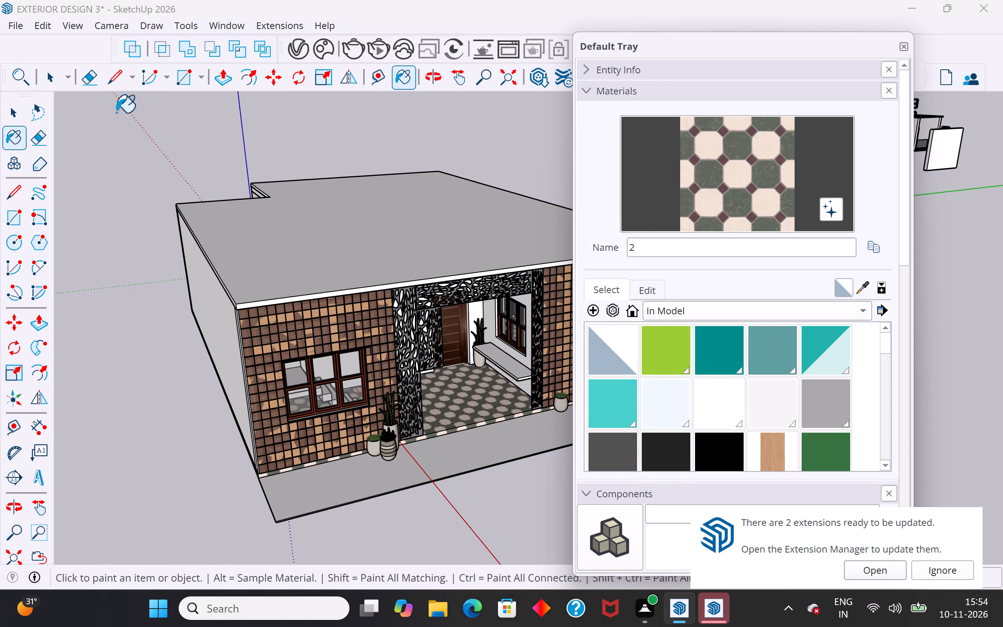
{"action": "left_click", "coordinate": [16, 113]}
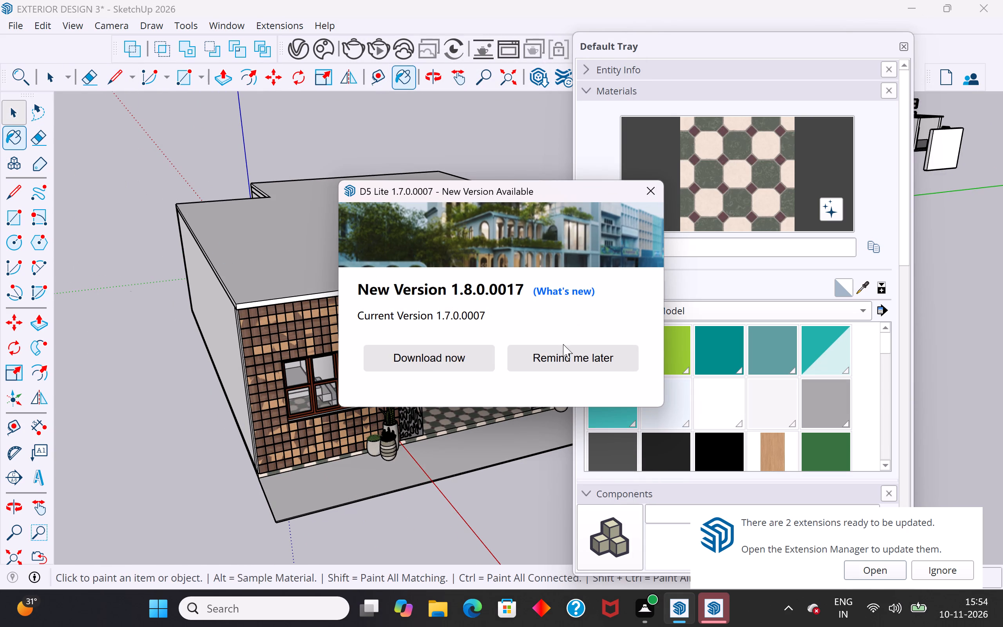
{"action": "left_click", "coordinate": [586, 361]}
{"action": "scroll", "coordinate": [308, 384], "scroll_direction": "down", "scroll_amount": 6}
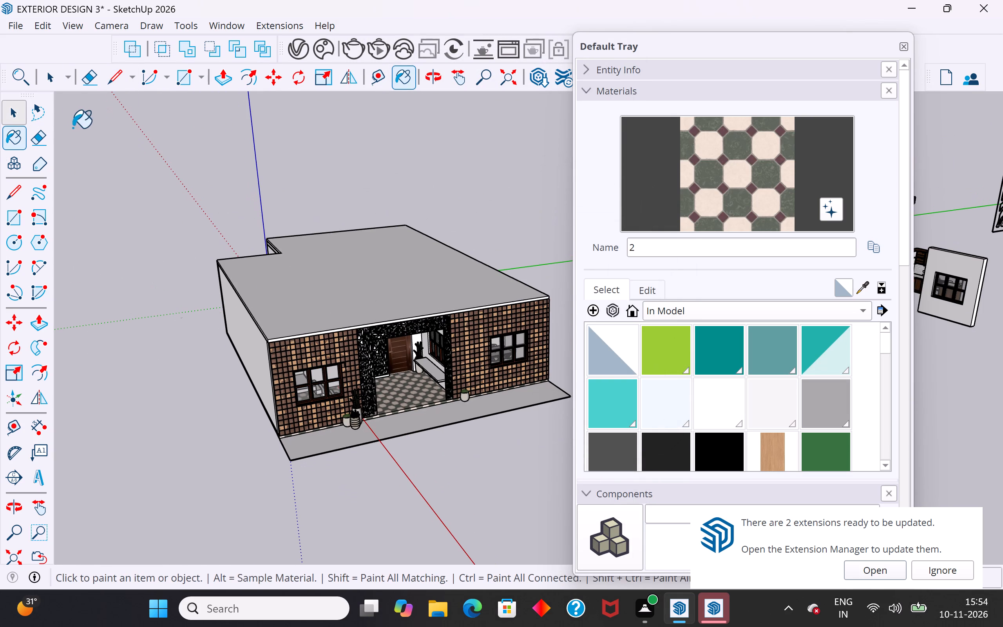
{"action": "left_click", "coordinate": [14, 112]}
{"action": "left_click", "coordinate": [113, 281]}
Examine the house's front facade, tiled entrance and front platform with the materials tray moved clear of the model.
{"action": "scroll", "coordinate": [223, 465], "scroll_direction": "down", "scroll_amount": 5}
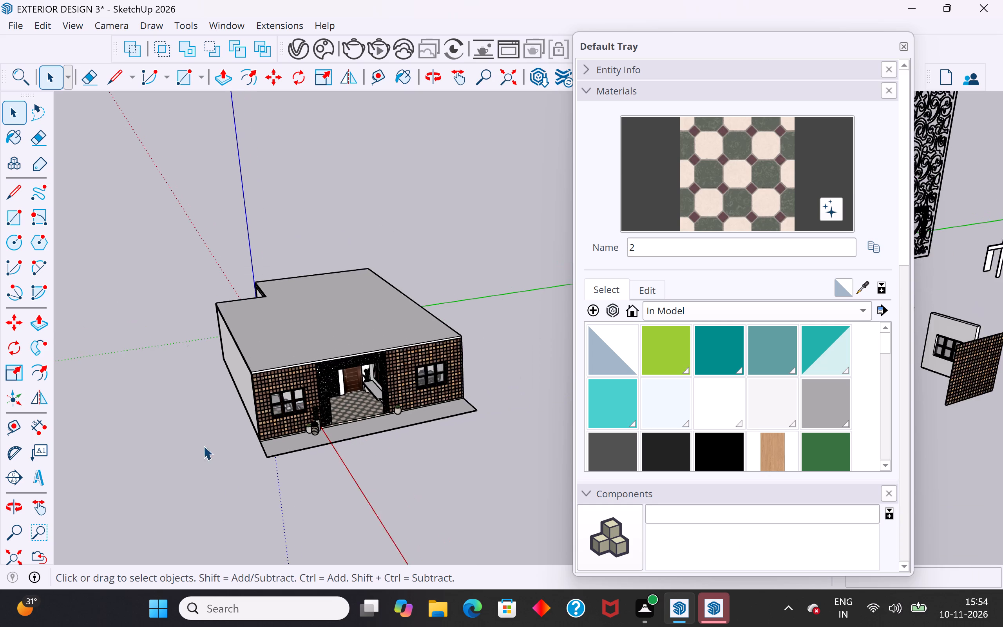
{"action": "scroll", "coordinate": [351, 448], "scroll_direction": "up", "scroll_amount": 13}
{"action": "scroll", "coordinate": [488, 217], "scroll_direction": "down", "scroll_amount": 3}
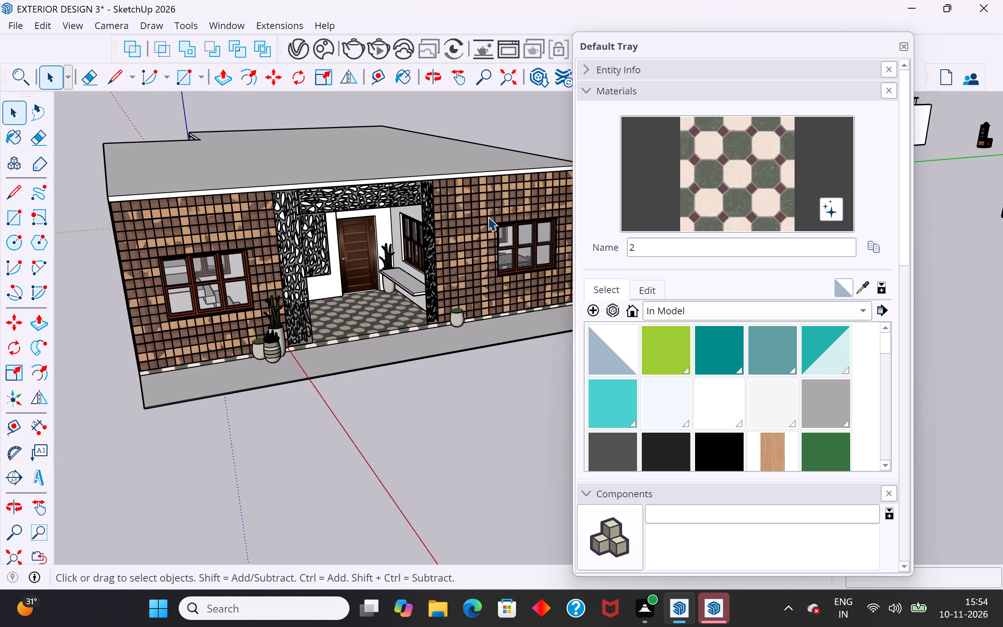
{"action": "middle_click_drag", "start_coordinate": [477, 223], "coordinate": [395, 157]}
{"action": "scroll", "coordinate": [320, 152], "scroll_direction": "up", "scroll_amount": 1}
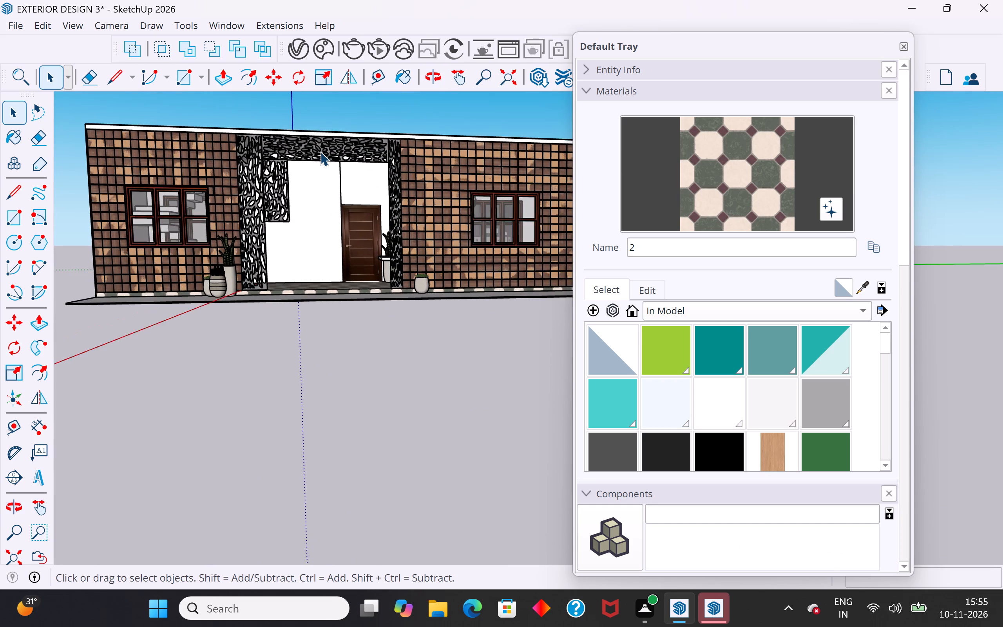
{"action": "scroll", "coordinate": [320, 152], "scroll_direction": "up", "scroll_amount": 1}
{"action": "left_click_drag", "start_coordinate": [688, 44], "coordinate": [833, 139]}
{"action": "scroll", "coordinate": [579, 170], "scroll_direction": "down", "scroll_amount": 4}
{"action": "middle_click_drag", "start_coordinate": [579, 196], "coordinate": [579, 266]}
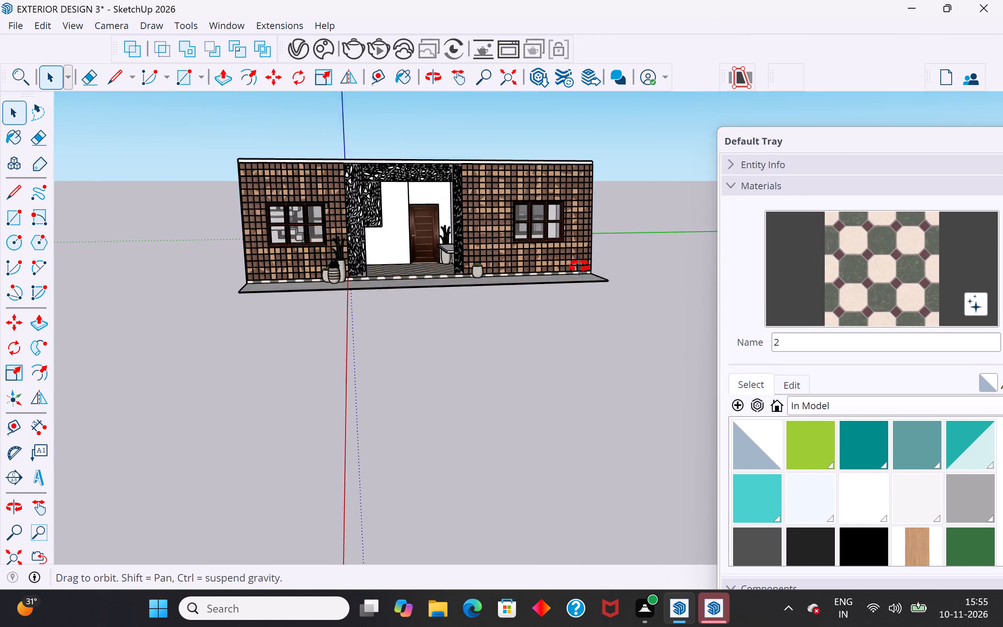
{"action": "middle_click_drag", "start_coordinate": [579, 266], "coordinate": [579, 333]}
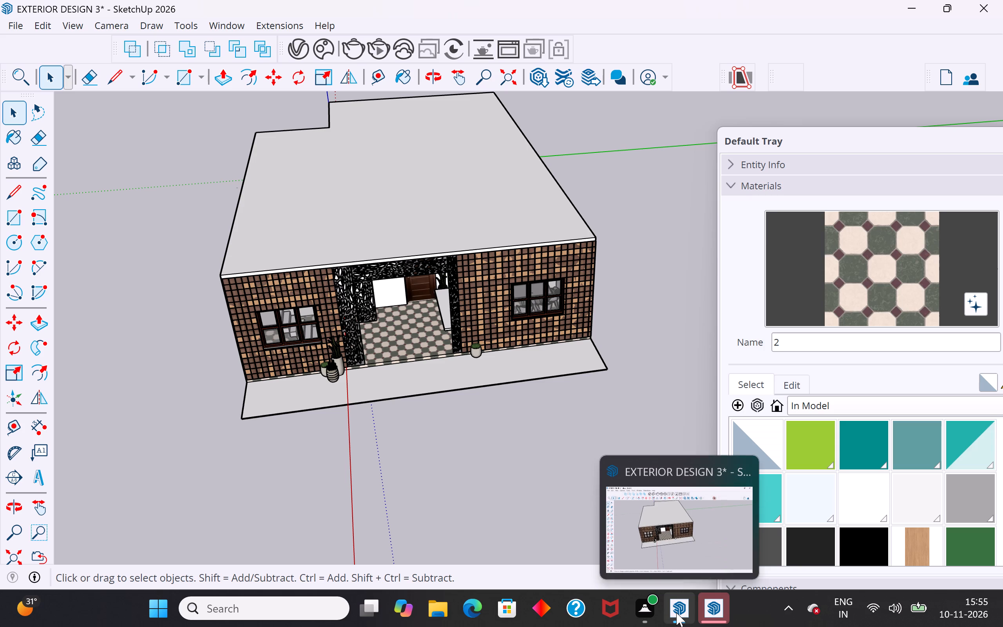
Close the extra SketchUp window, keeping the recovered EXTERIOR DESIGN 3 model open.
{"action": "left_click", "coordinate": [769, 473]}
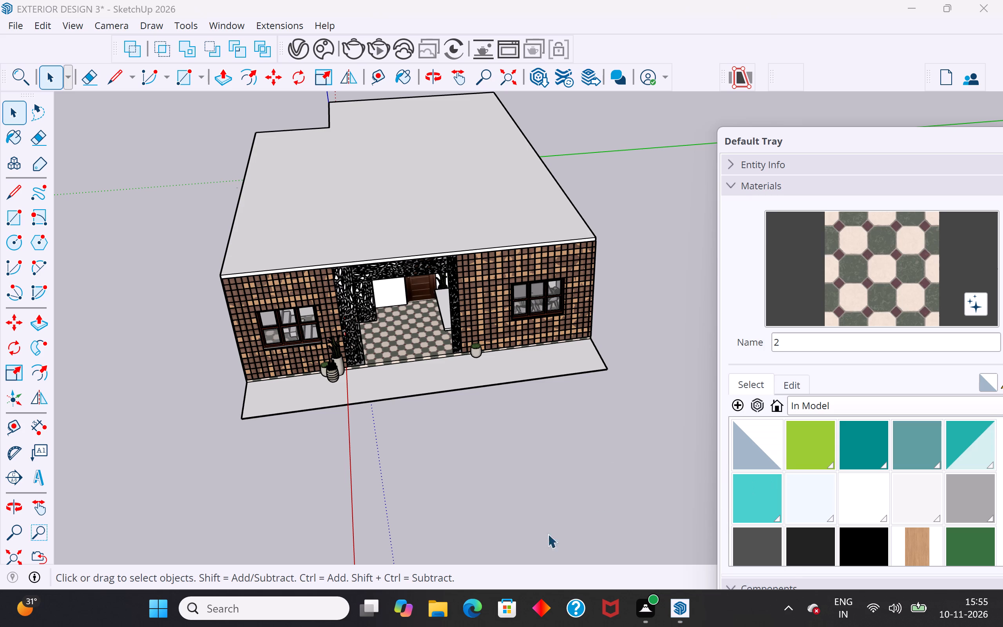
Open Google Chrome and run an image search for "shiny floor texture".
{"action": "left_click", "coordinate": [297, 613]}
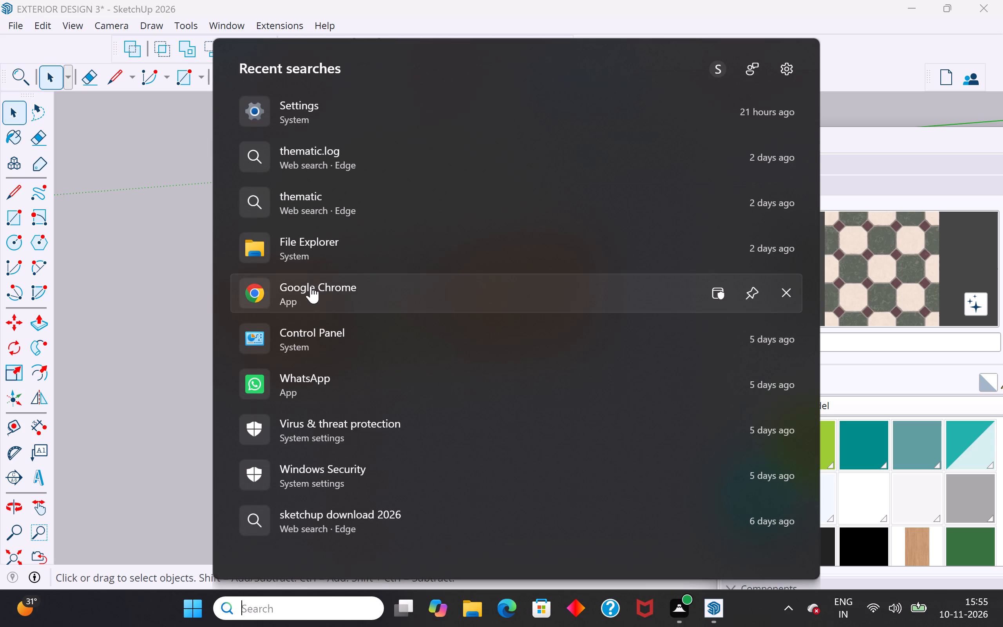
{"action": "left_click", "coordinate": [311, 288]}
{"action": "left_click_drag", "start_coordinate": [369, 335], "coordinate": [565, 187]}
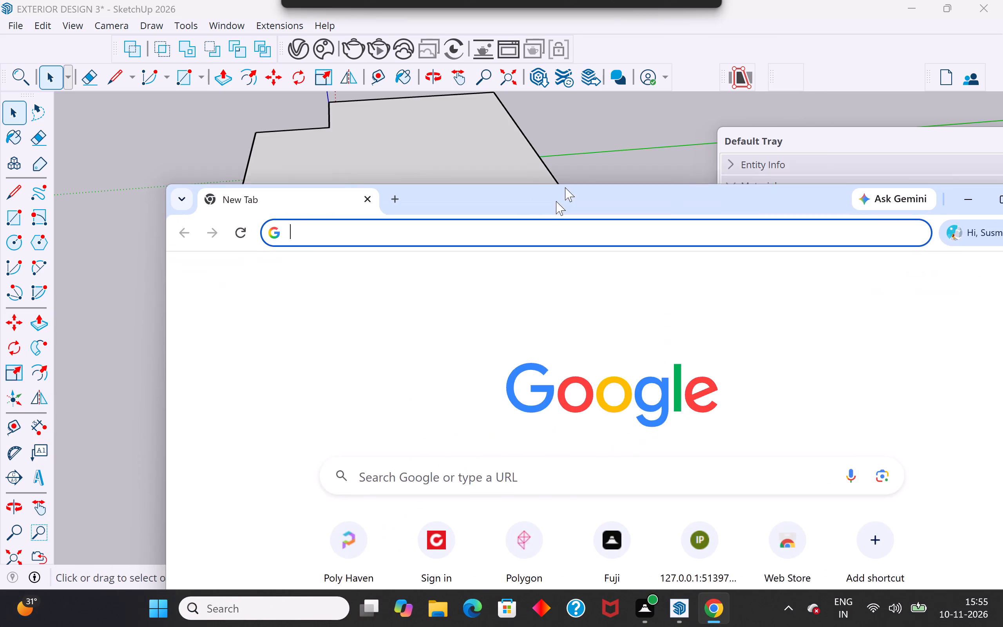
{"action": "left_click_drag", "start_coordinate": [565, 187], "coordinate": [568, 183]}
{"action": "left_click", "coordinate": [531, 219]}
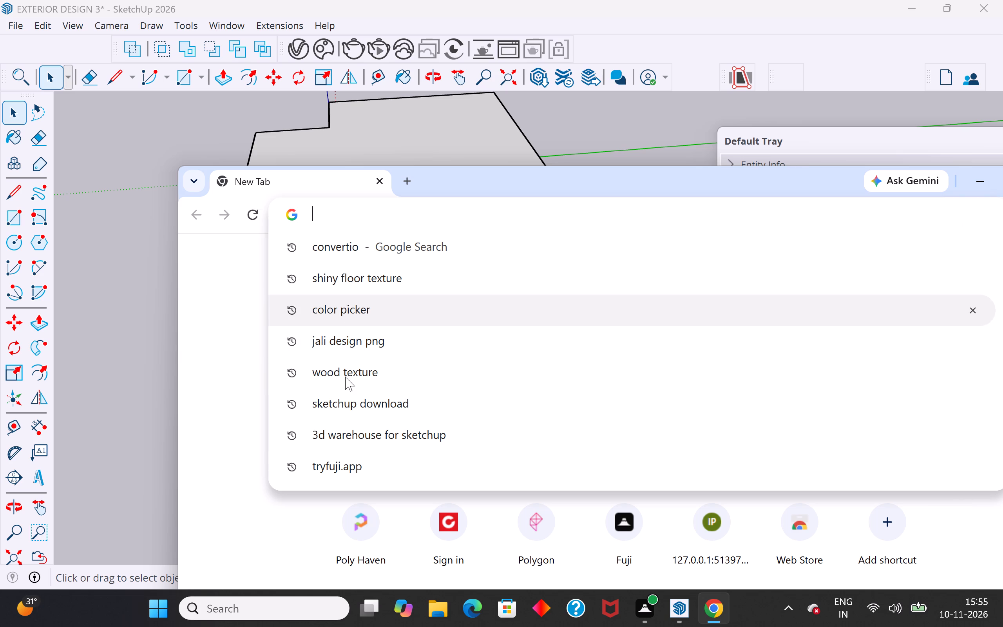
{"action": "left_click", "coordinate": [349, 284]}
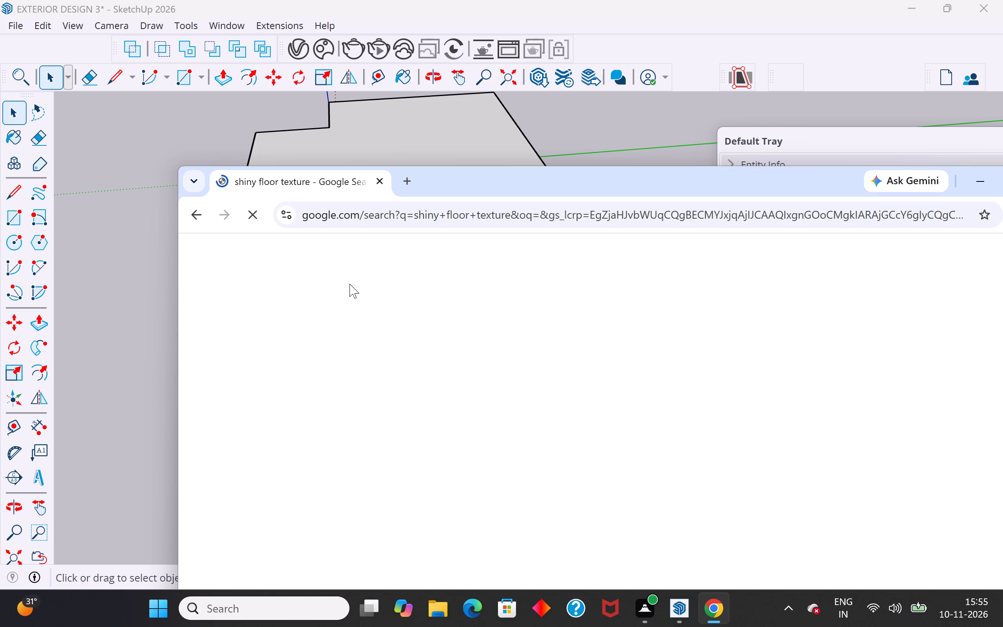
{"action": "left_click_drag", "start_coordinate": [512, 181], "coordinate": [479, 116]}
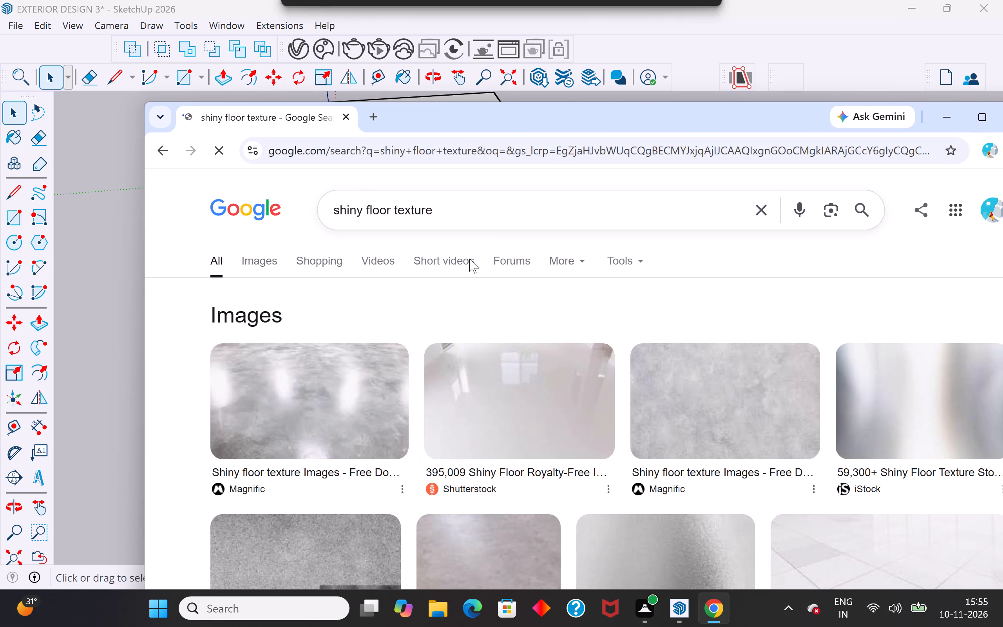
{"action": "scroll", "coordinate": [438, 399], "scroll_direction": "down", "scroll_amount": 8}
{"action": "scroll", "coordinate": [438, 399], "scroll_direction": "up", "scroll_amount": 7}
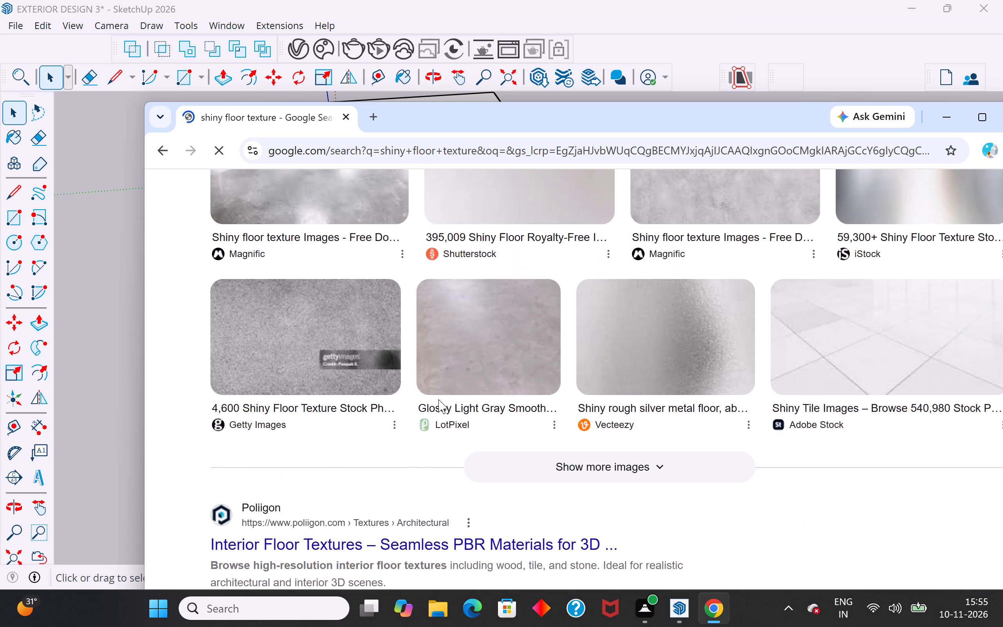
{"action": "scroll", "coordinate": [438, 399], "scroll_direction": "up", "scroll_amount": 4}
{"action": "left_click", "coordinate": [270, 263]}
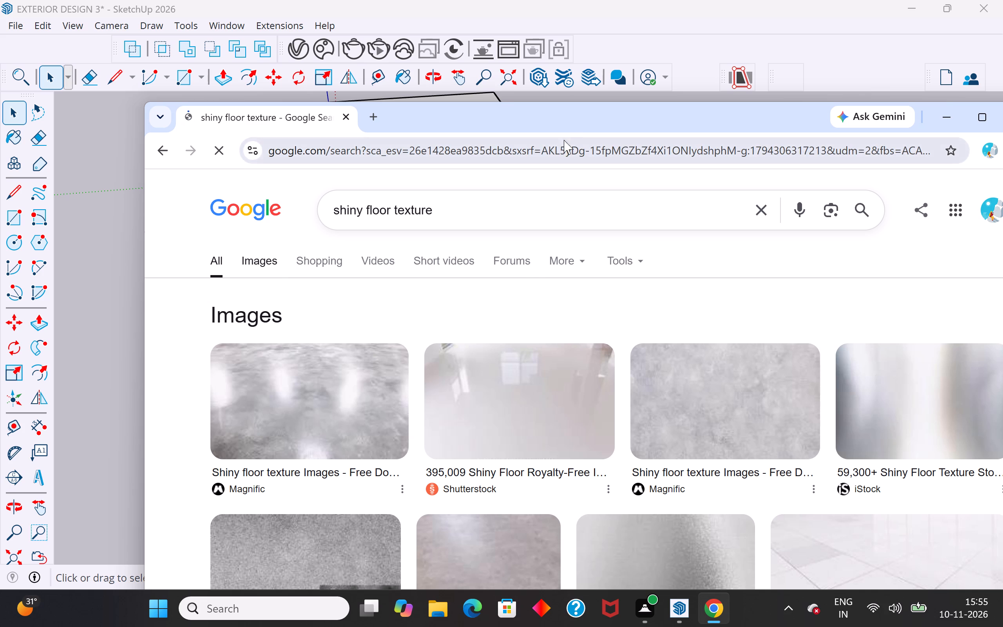
Browse the "shiny floor texture" image results for a glossy tile or marble texture suitable for the house's floor.
{"action": "left_click_drag", "start_coordinate": [571, 127], "coordinate": [526, 57]}
{"action": "scroll", "coordinate": [490, 477], "scroll_direction": "down", "scroll_amount": 16}
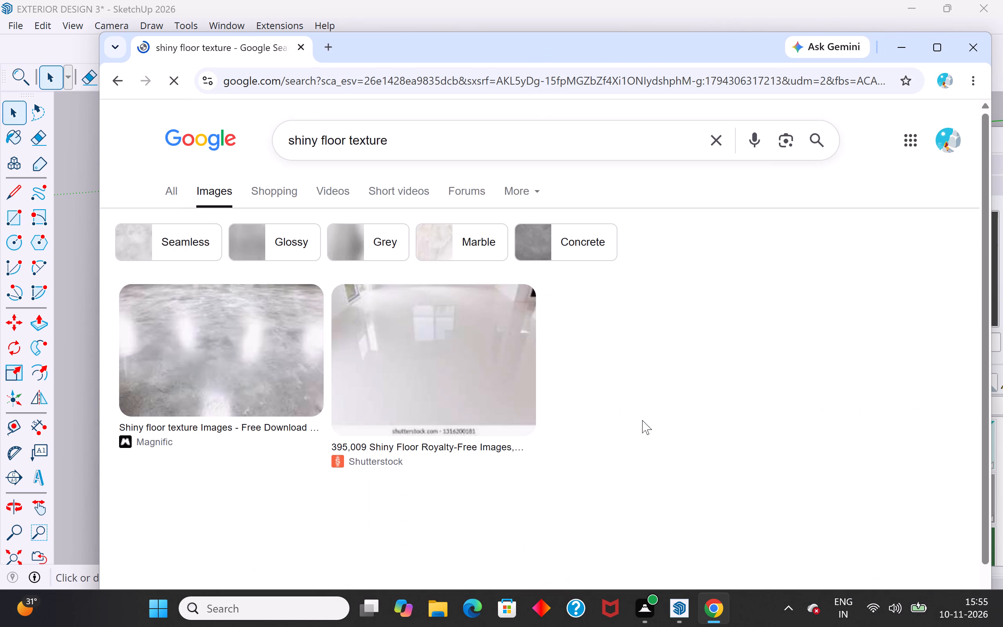
{"action": "scroll", "coordinate": [642, 420], "scroll_direction": "down", "scroll_amount": 9}
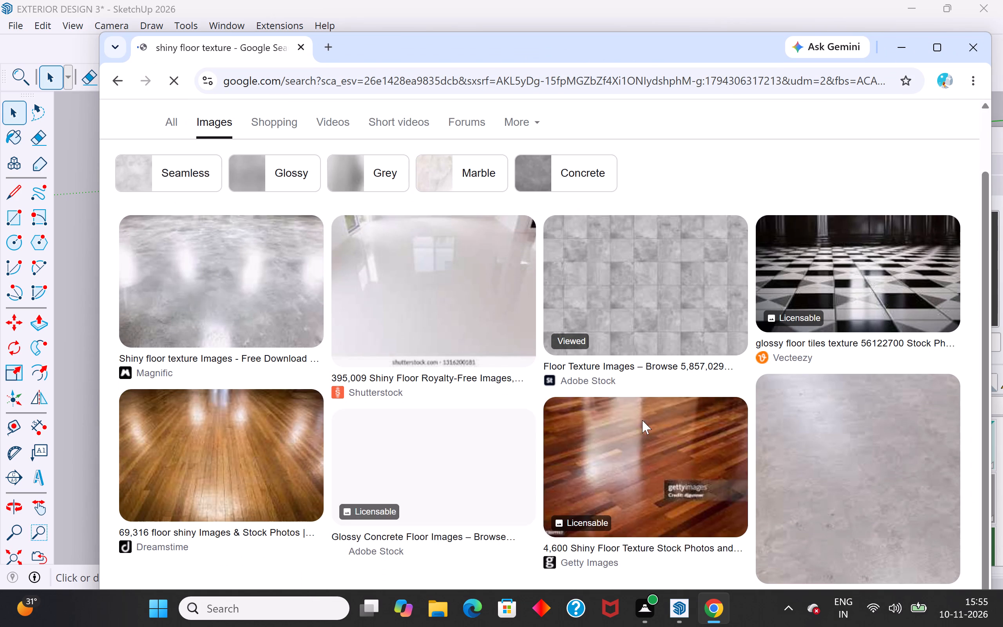
{"action": "scroll", "coordinate": [638, 471], "scroll_direction": "down", "scroll_amount": 15}
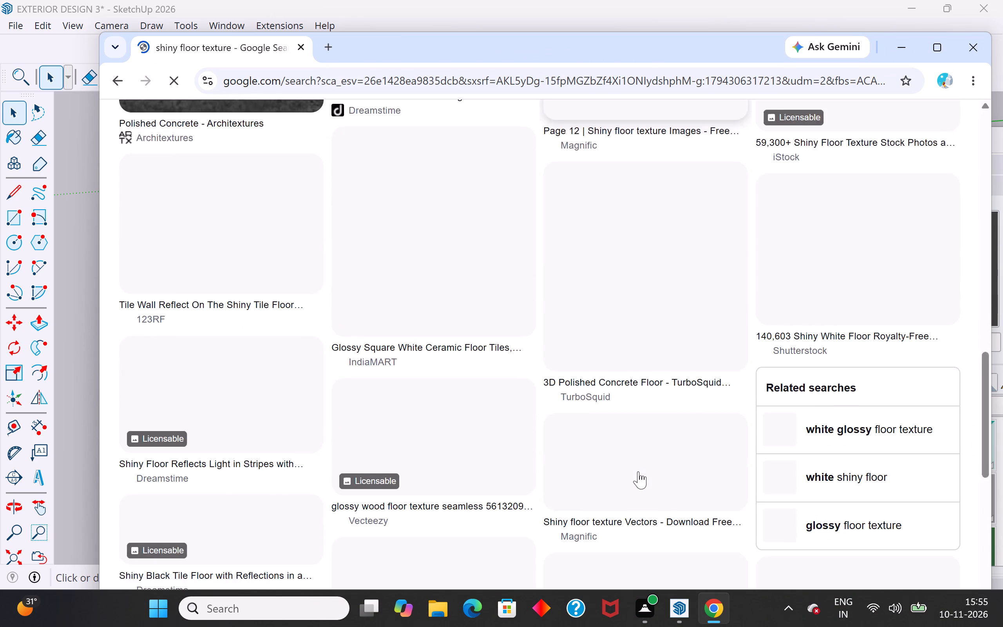
{"action": "scroll", "coordinate": [638, 471], "scroll_direction": "up", "scroll_amount": 4}
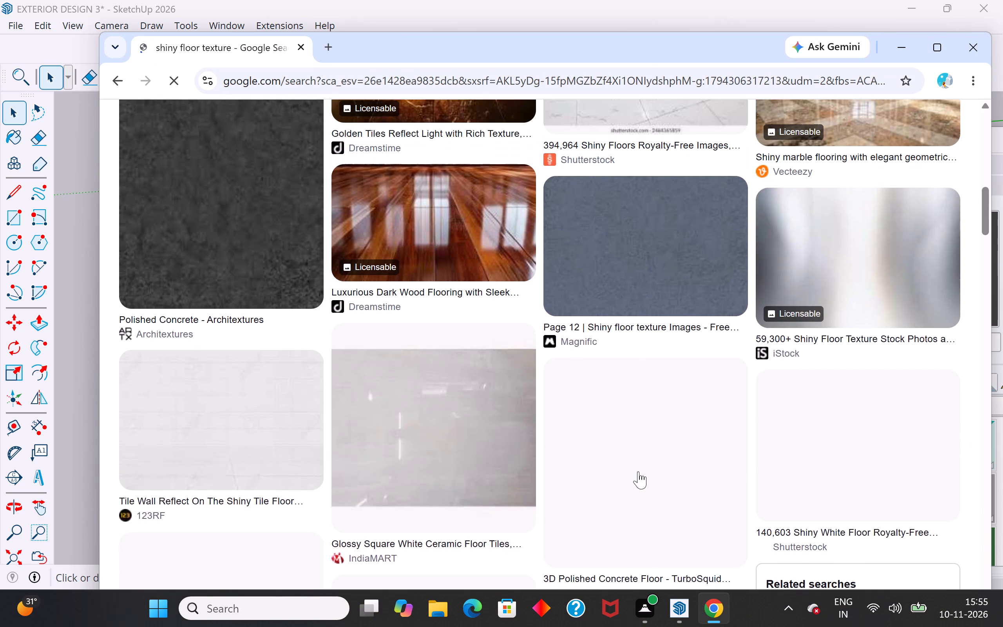
{"action": "scroll", "coordinate": [638, 471], "scroll_direction": "up", "scroll_amount": 1}
{"action": "scroll", "coordinate": [638, 471], "scroll_direction": "down", "scroll_amount": 5}
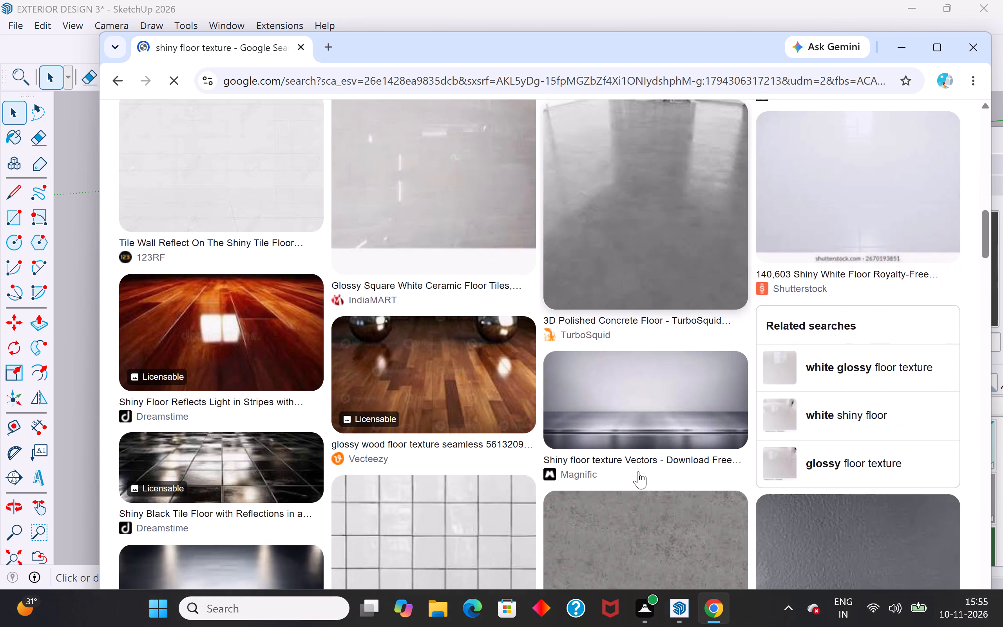
{"action": "scroll", "coordinate": [638, 471], "scroll_direction": "down", "scroll_amount": 4}
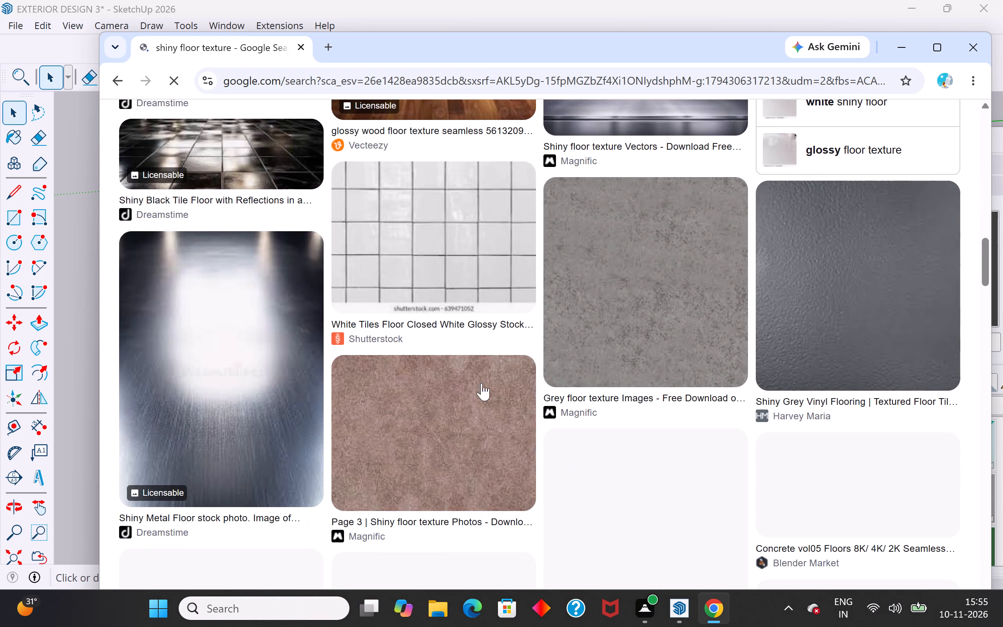
{"action": "scroll", "coordinate": [451, 394], "scroll_direction": "down", "scroll_amount": 4}
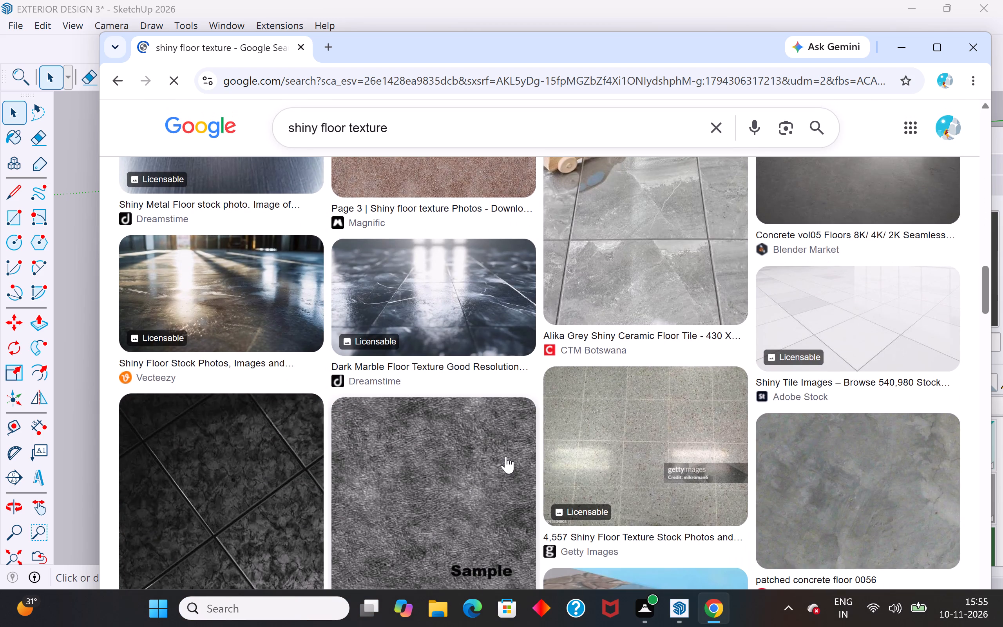
{"action": "scroll", "coordinate": [506, 456], "scroll_direction": "down", "scroll_amount": 5}
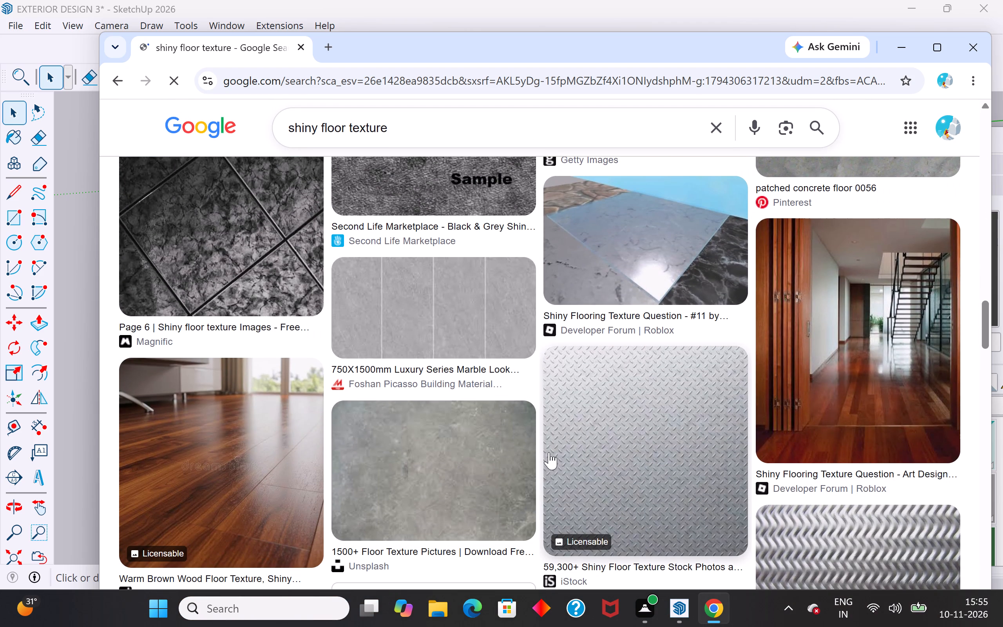
{"action": "middle_click_drag", "start_coordinate": [549, 457], "coordinate": [549, 498]}
{"action": "scroll", "coordinate": [559, 460], "scroll_direction": "down", "scroll_amount": 8}
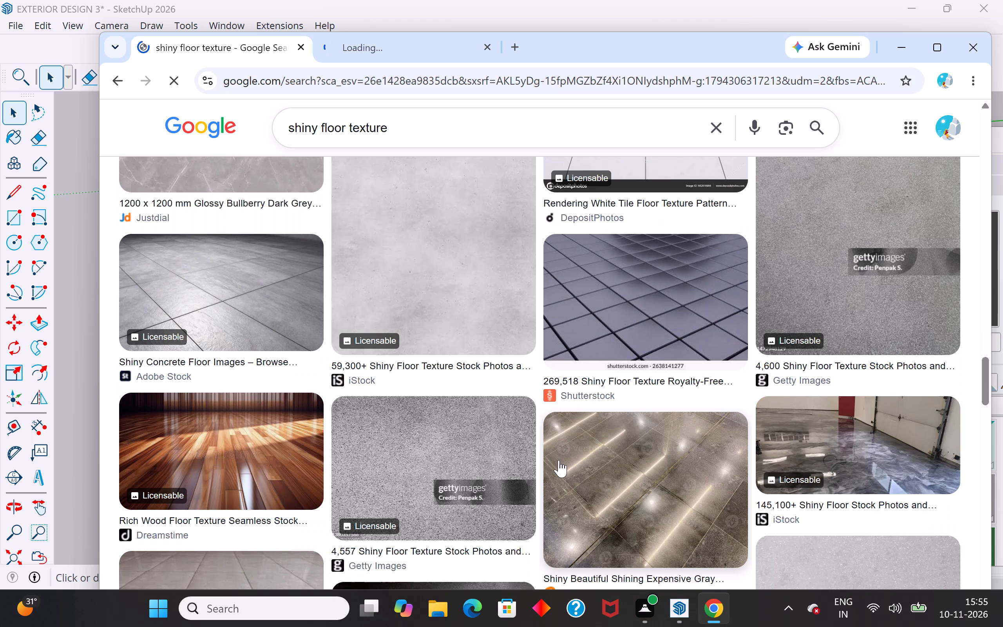
{"action": "scroll", "coordinate": [559, 460], "scroll_direction": "down", "scroll_amount": 2}
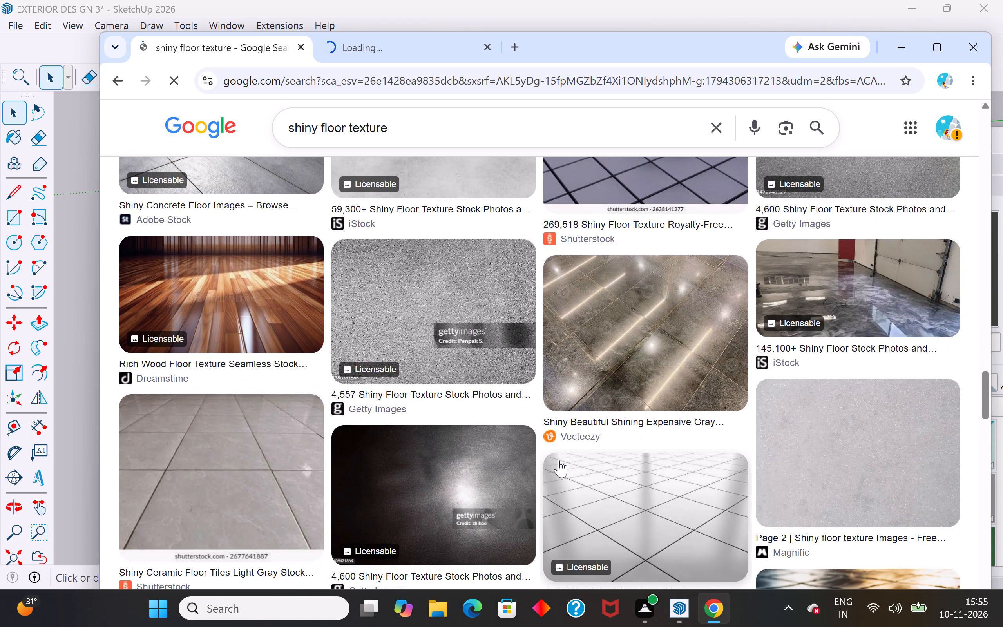
{"action": "scroll", "coordinate": [559, 460], "scroll_direction": "down", "scroll_amount": 2}
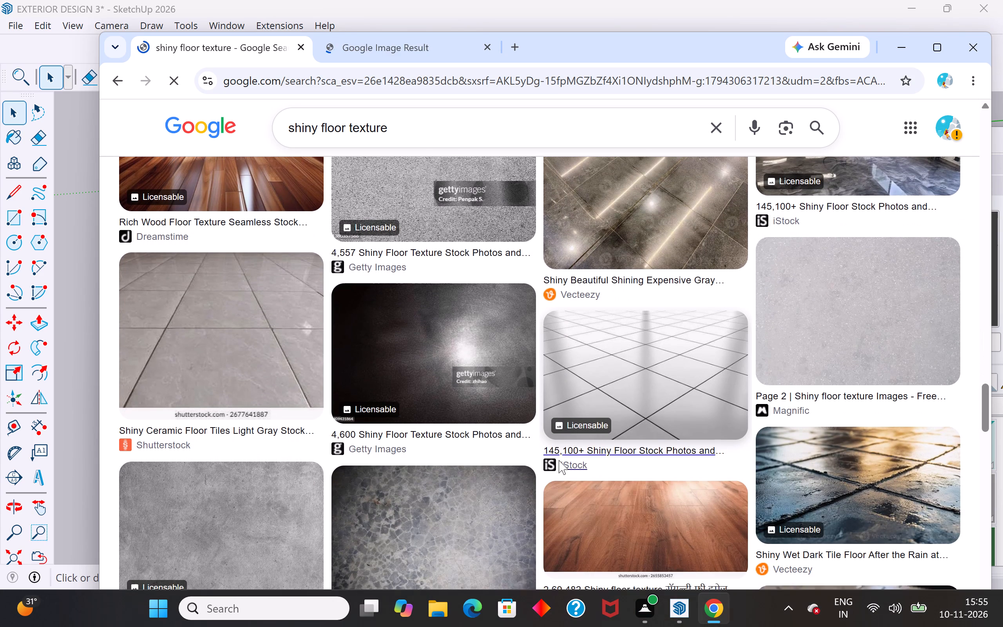
{"action": "scroll", "coordinate": [559, 460], "scroll_direction": "down", "scroll_amount": 3}
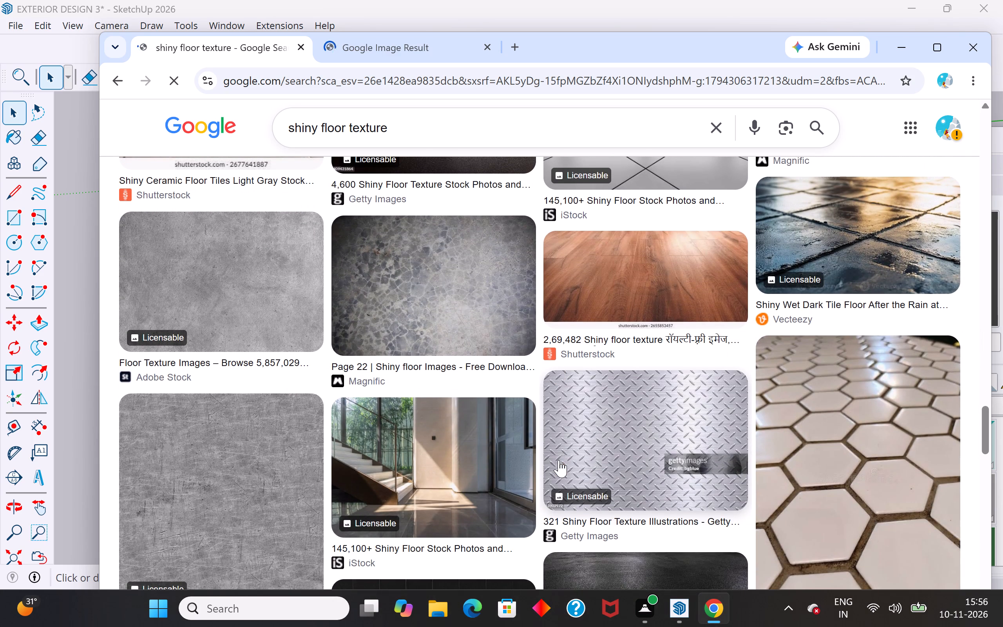
{"action": "scroll", "coordinate": [559, 460], "scroll_direction": "down", "scroll_amount": 3}
{"action": "scroll", "coordinate": [555, 352], "scroll_direction": "down", "scroll_amount": 4}
{"action": "scroll", "coordinate": [528, 477], "scroll_direction": "down", "scroll_amount": 3}
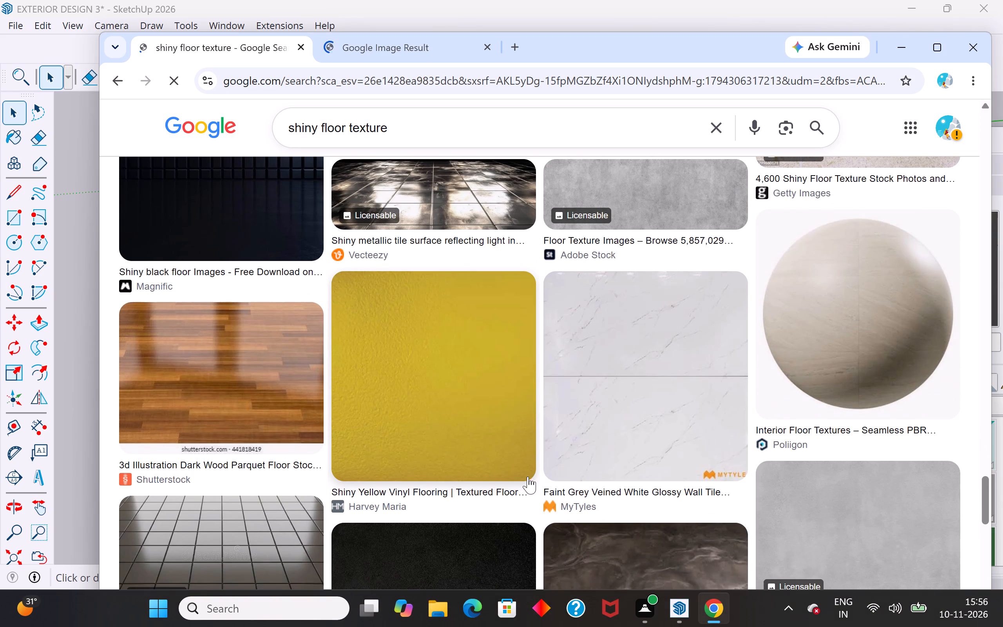
{"action": "scroll", "coordinate": [572, 417], "scroll_direction": "down", "scroll_amount": 5}
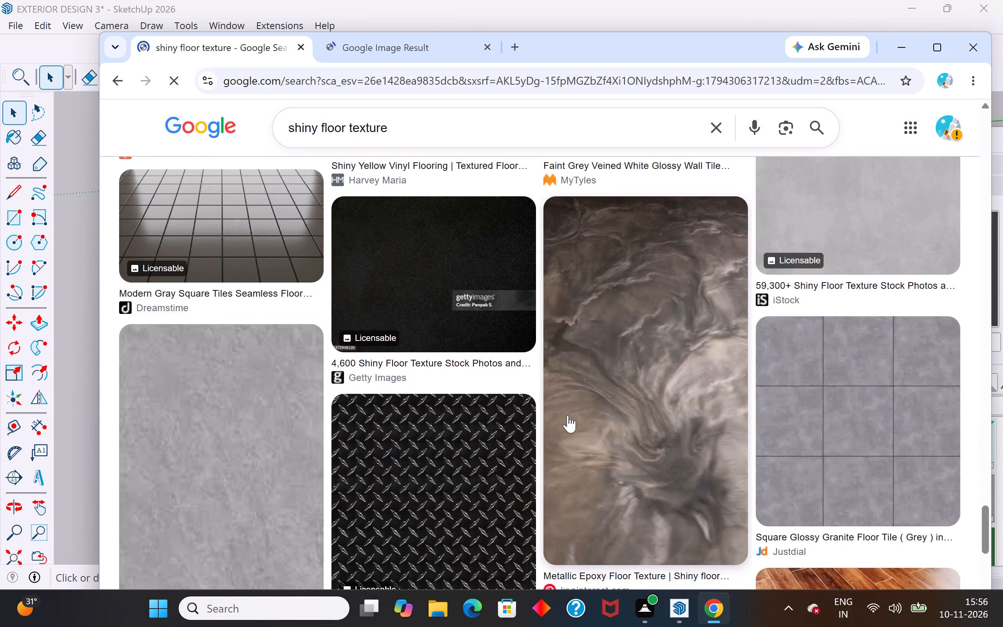
{"action": "scroll", "coordinate": [568, 415], "scroll_direction": "down", "scroll_amount": 7}
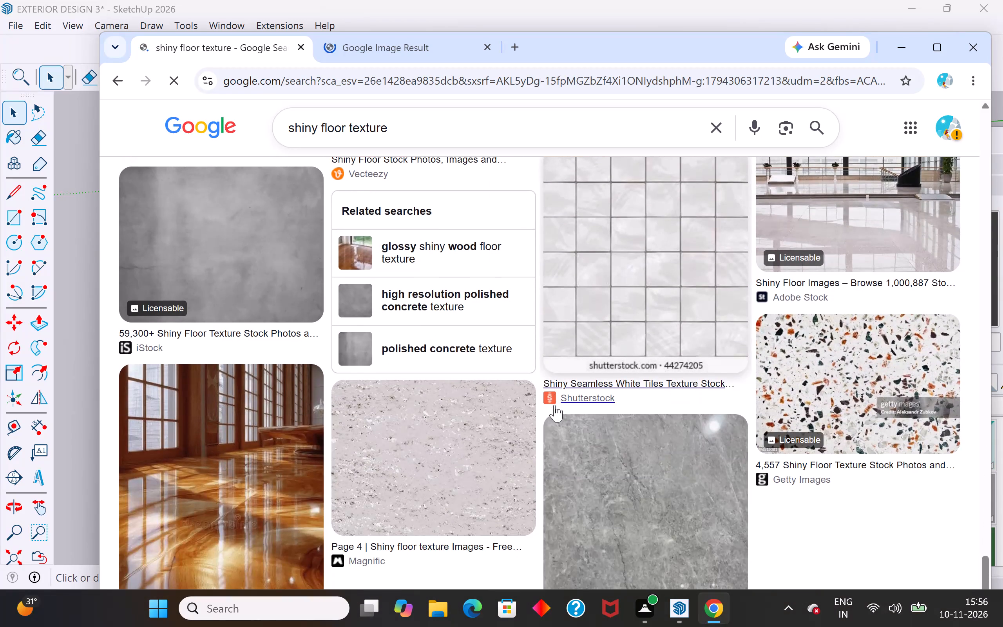
{"action": "scroll", "coordinate": [554, 405], "scroll_direction": "down", "scroll_amount": 3}
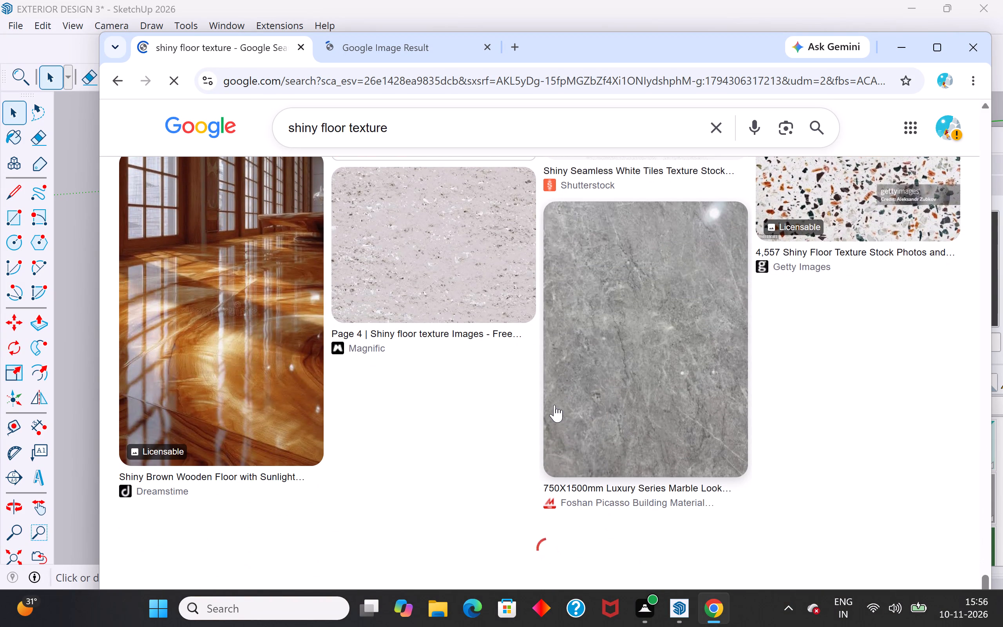
{"action": "scroll", "coordinate": [554, 405], "scroll_direction": "down", "scroll_amount": 3}
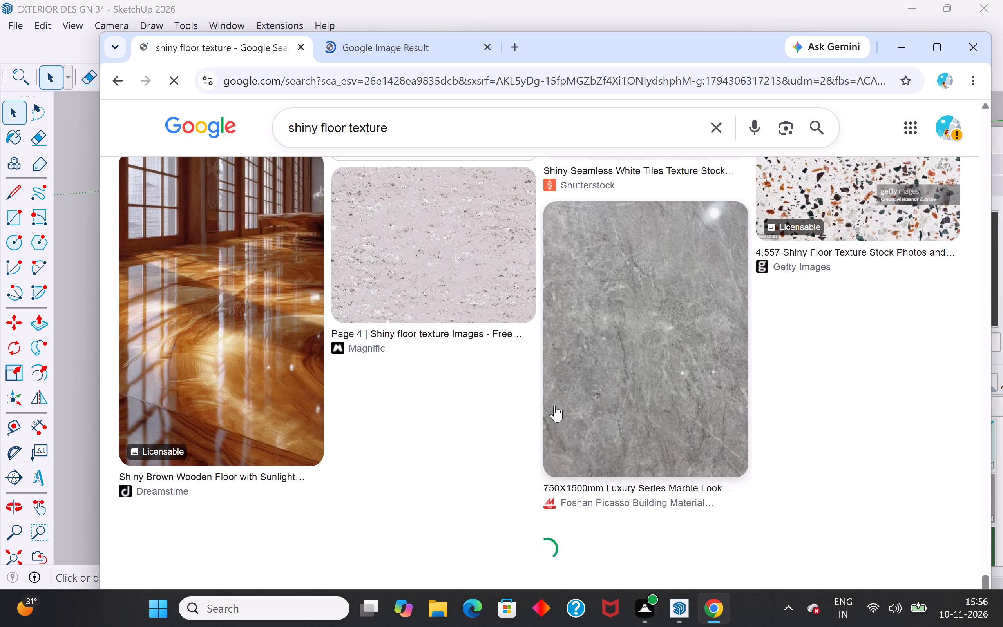
{"action": "scroll", "coordinate": [554, 405], "scroll_direction": "down", "scroll_amount": 4}
{"action": "scroll", "coordinate": [554, 405], "scroll_direction": "up", "scroll_amount": 4}
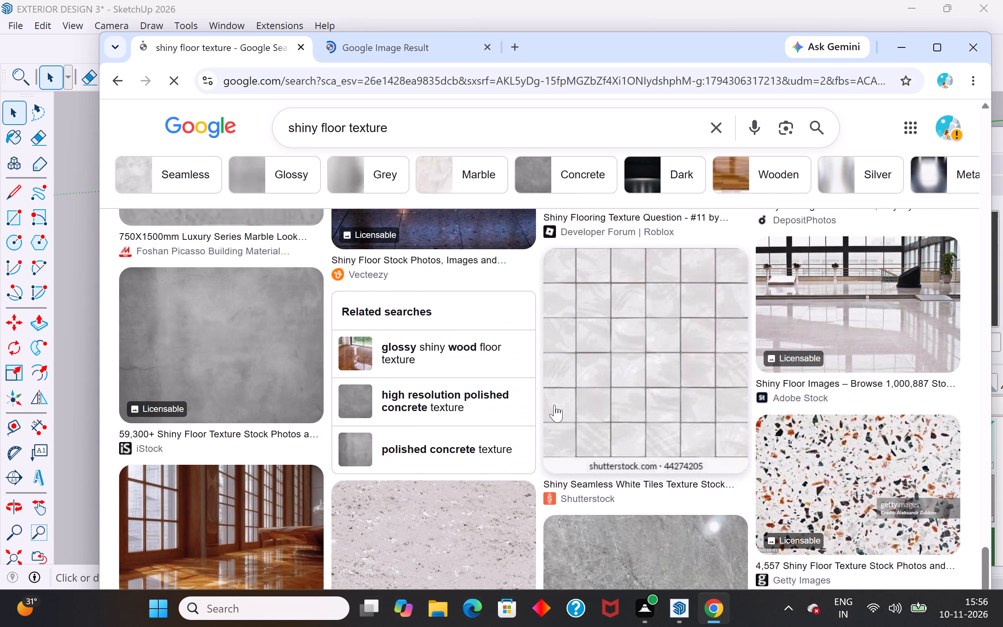
{"action": "scroll", "coordinate": [554, 405], "scroll_direction": "down", "scroll_amount": 1}
{"action": "scroll", "coordinate": [554, 405], "scroll_direction": "up", "scroll_amount": 6}
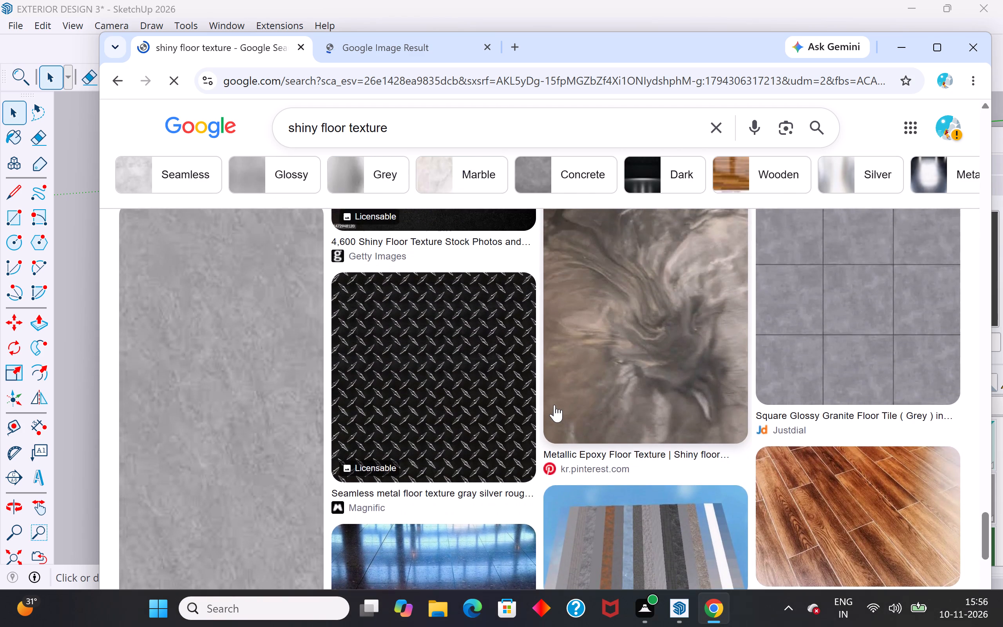
{"action": "scroll", "coordinate": [554, 405], "scroll_direction": "up", "scroll_amount": 8}
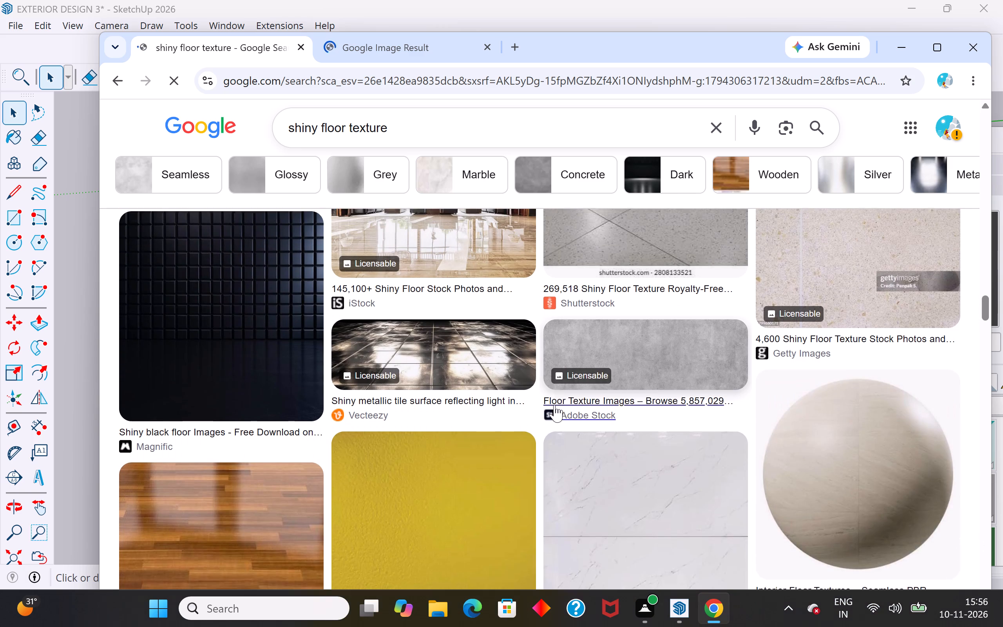
{"action": "scroll", "coordinate": [554, 405], "scroll_direction": "up", "scroll_amount": 3}
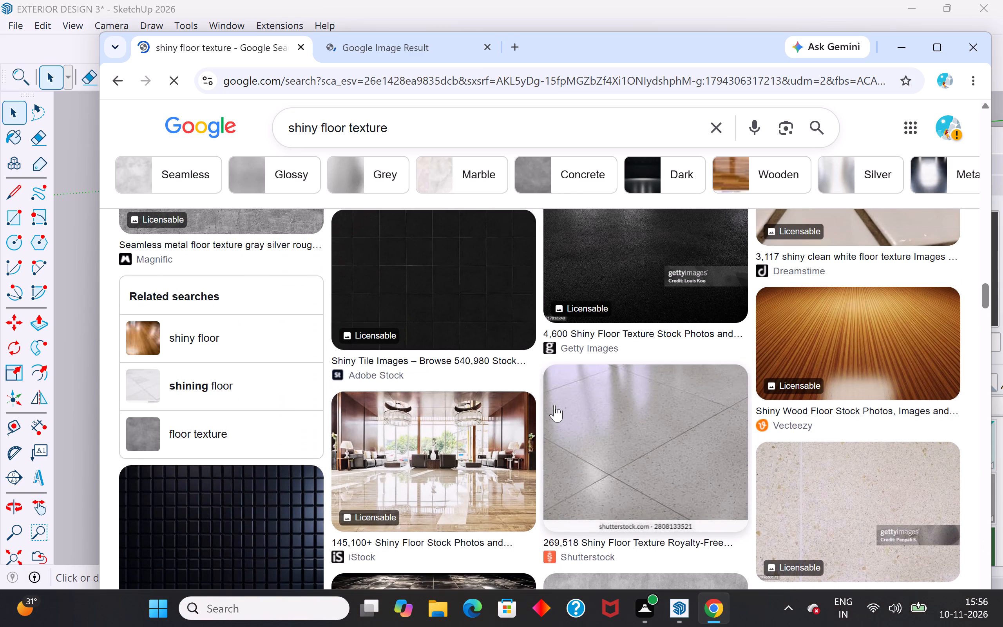
{"action": "scroll", "coordinate": [554, 405], "scroll_direction": "up", "scroll_amount": 4}
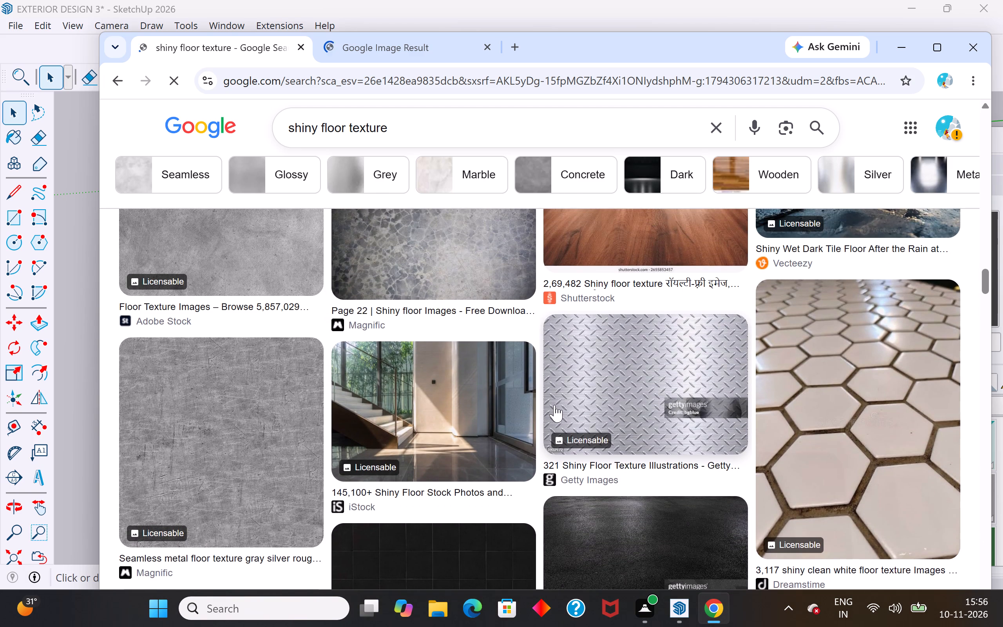
{"action": "scroll", "coordinate": [554, 405], "scroll_direction": "up", "scroll_amount": 4}
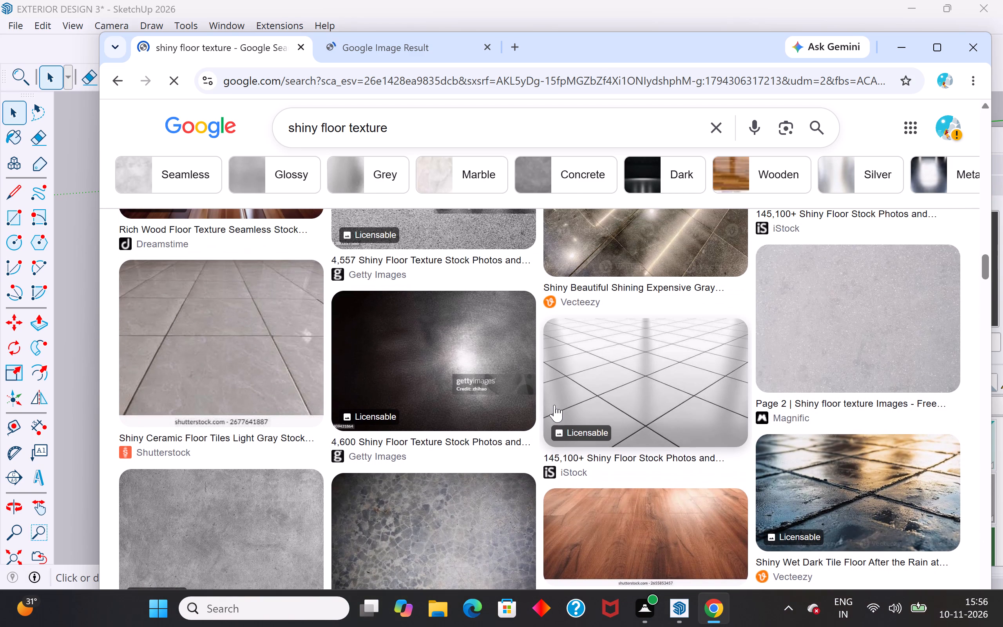
{"action": "scroll", "coordinate": [554, 405], "scroll_direction": "up", "scroll_amount": 2}
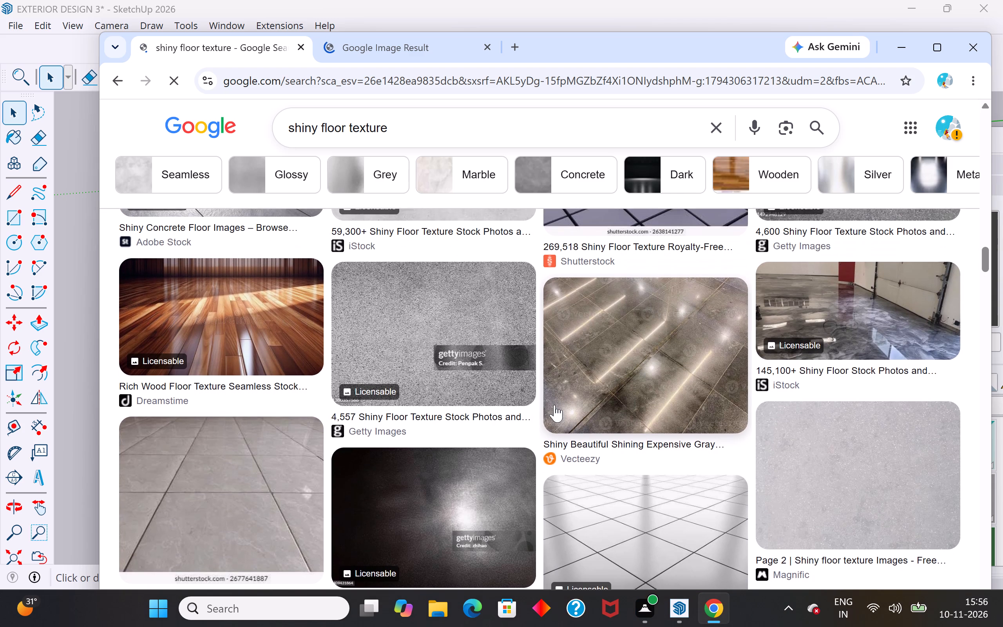
{"action": "scroll", "coordinate": [554, 405], "scroll_direction": "up", "scroll_amount": 7}
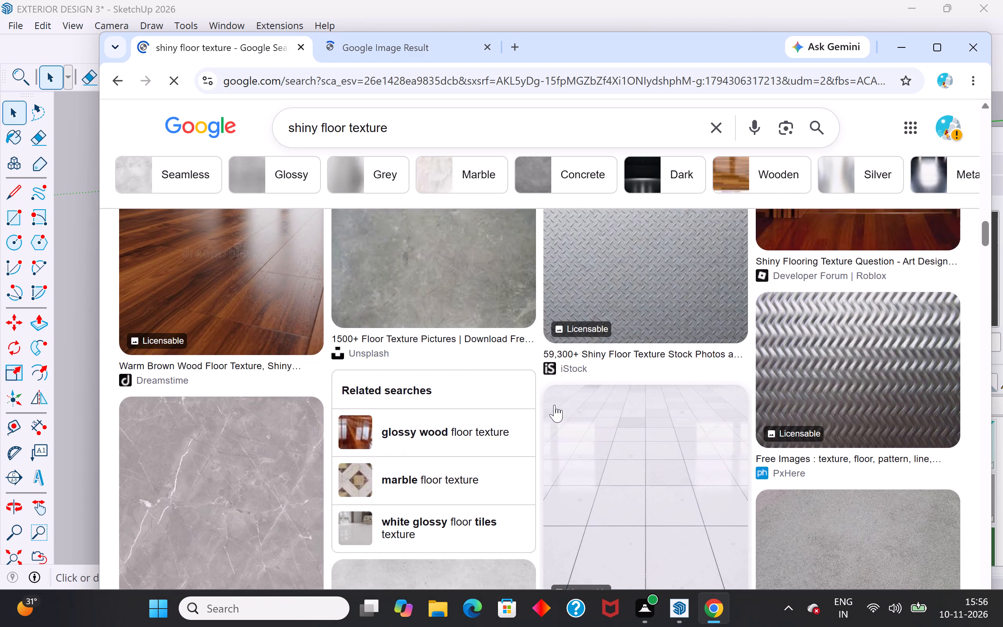
{"action": "scroll", "coordinate": [554, 405], "scroll_direction": "down", "scroll_amount": 2}
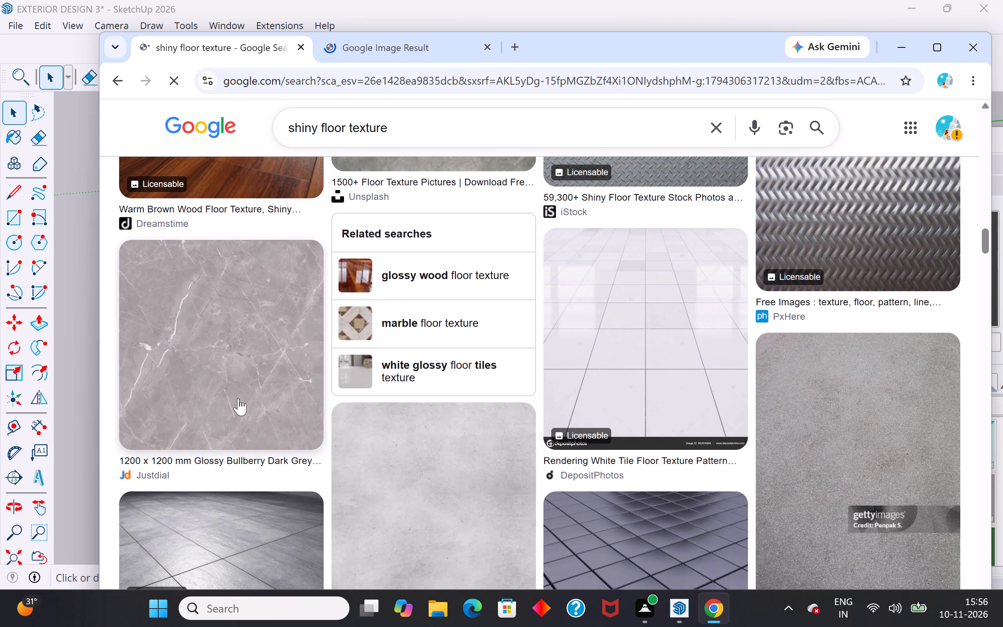
Save the 1200 x 1200 mm Glossy Bullberry Dark Grey floor tile image as "marble 3" in the sketch up reference folder.
{"action": "left_click", "coordinate": [243, 378]}
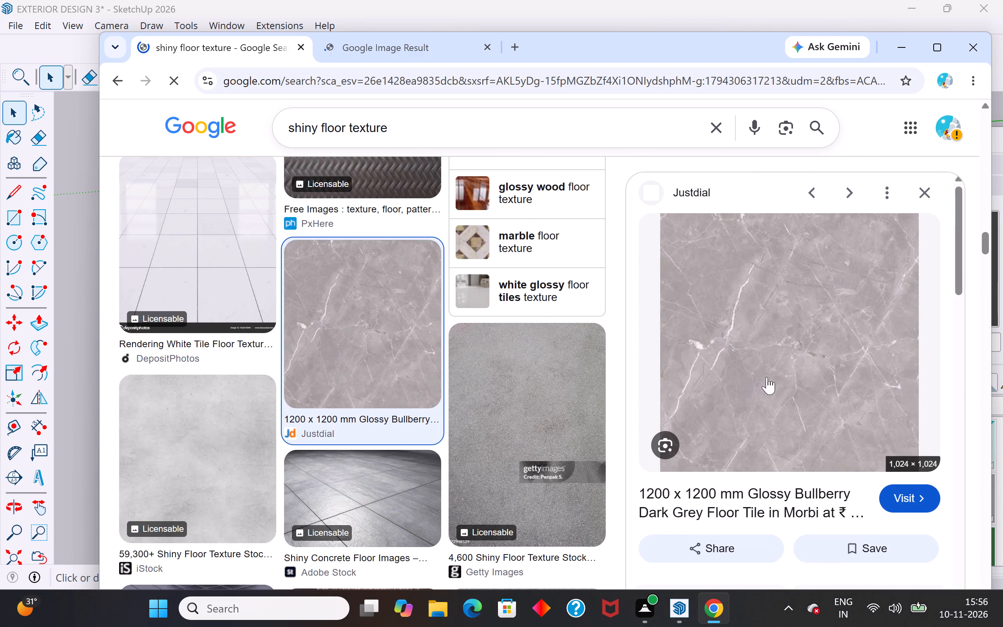
{"action": "right_click", "coordinate": [767, 377]}
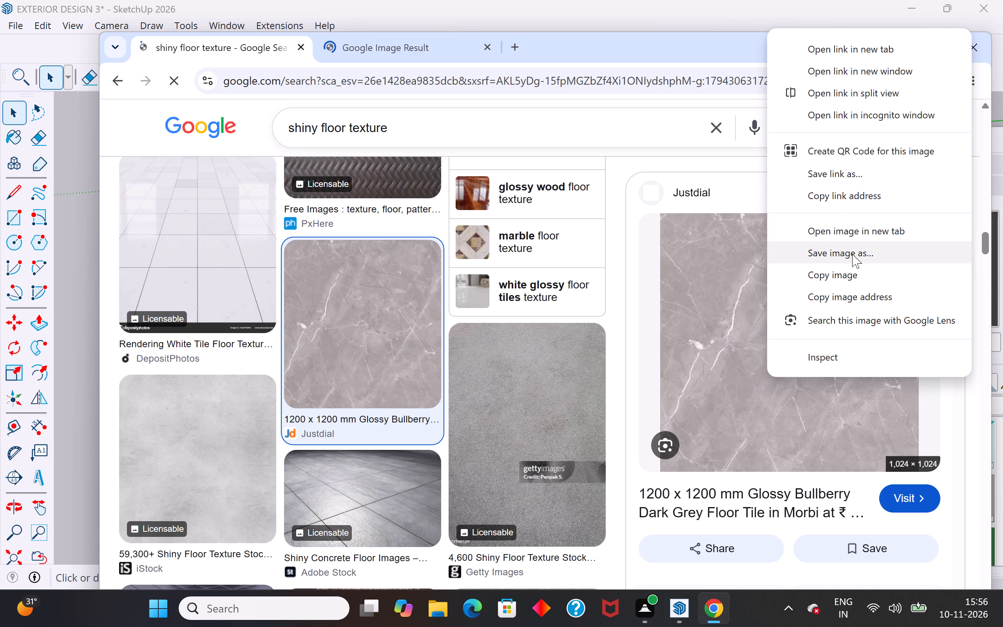
{"action": "left_click", "coordinate": [852, 254]}
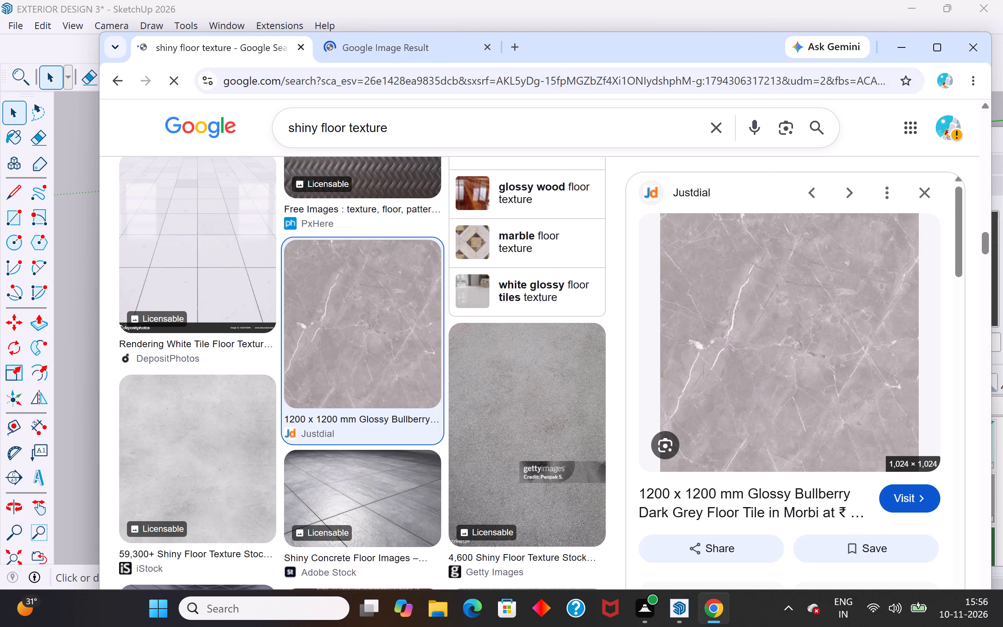
{"action": "right_click", "coordinate": [733, 363]}
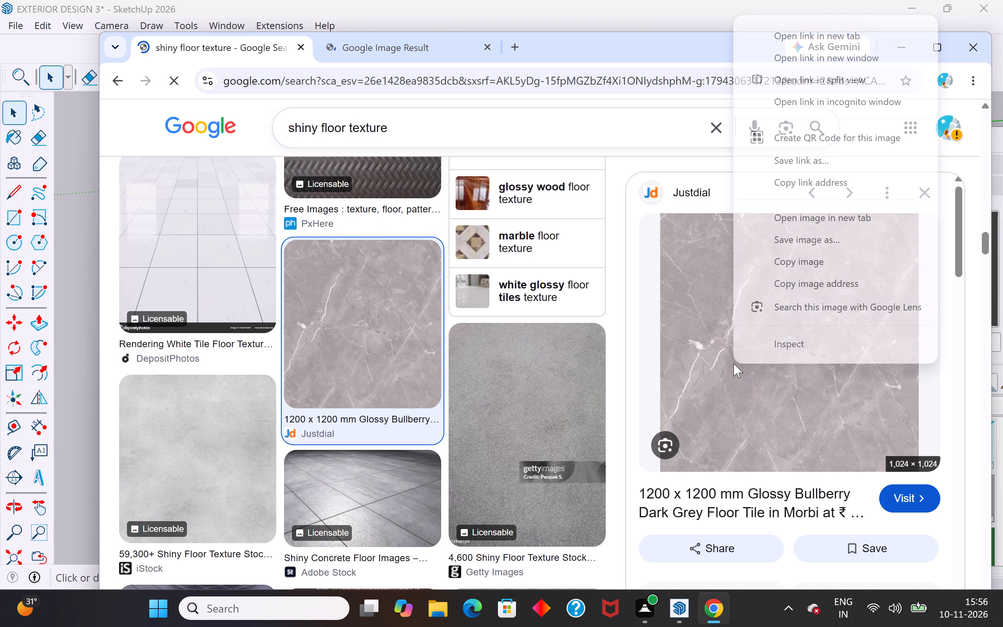
{"action": "left_click", "coordinate": [794, 237]}
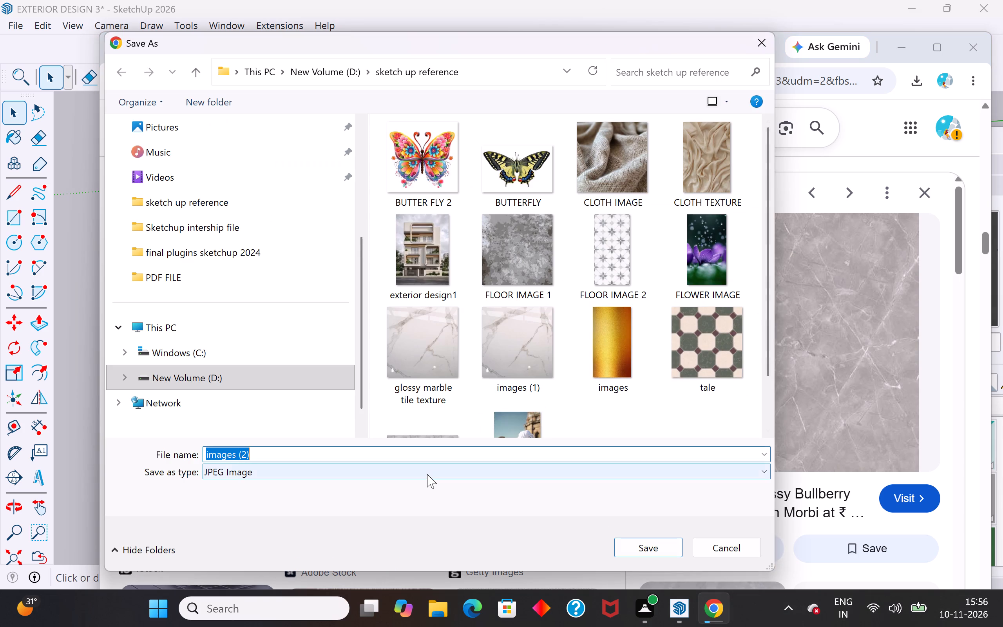
{"action": "key", "text": "BackSpace"}
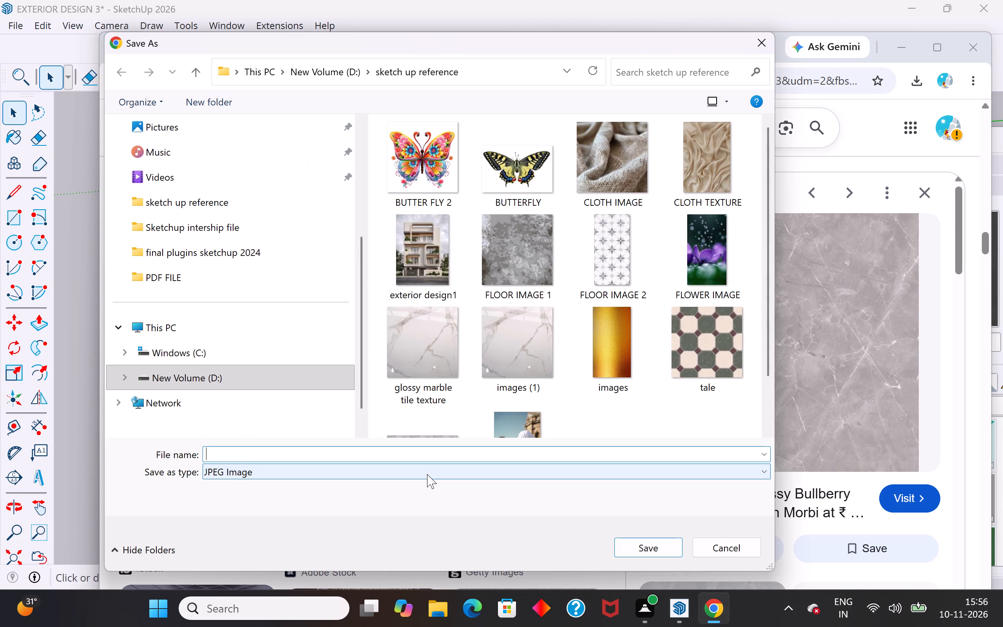
{"action": "type", "text": "marble"}
{"action": "key", "text": "space"}
{"action": "key", "text": "3"}
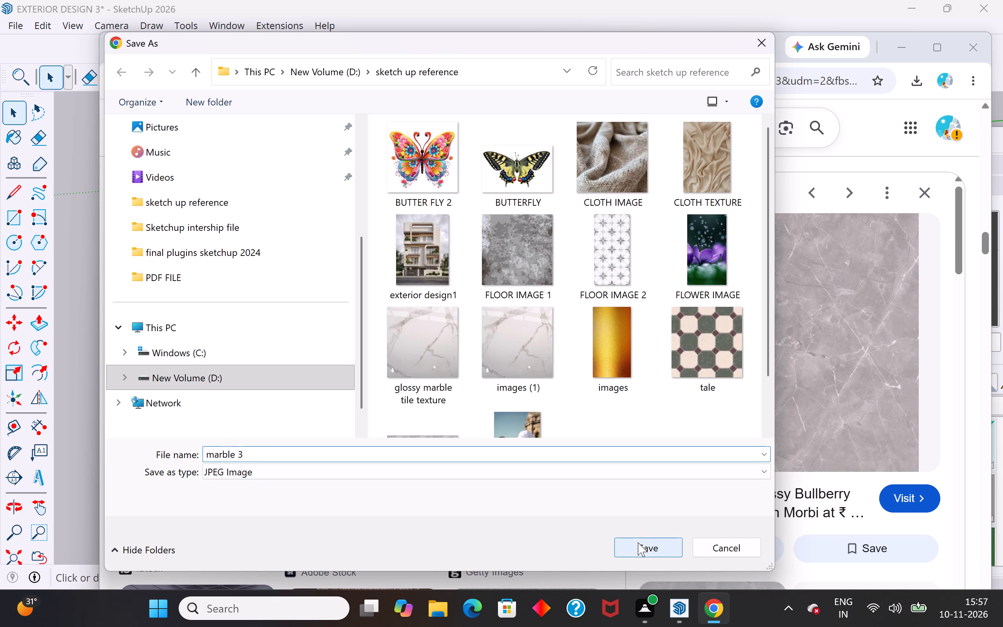
{"action": "left_click", "coordinate": [647, 546]}
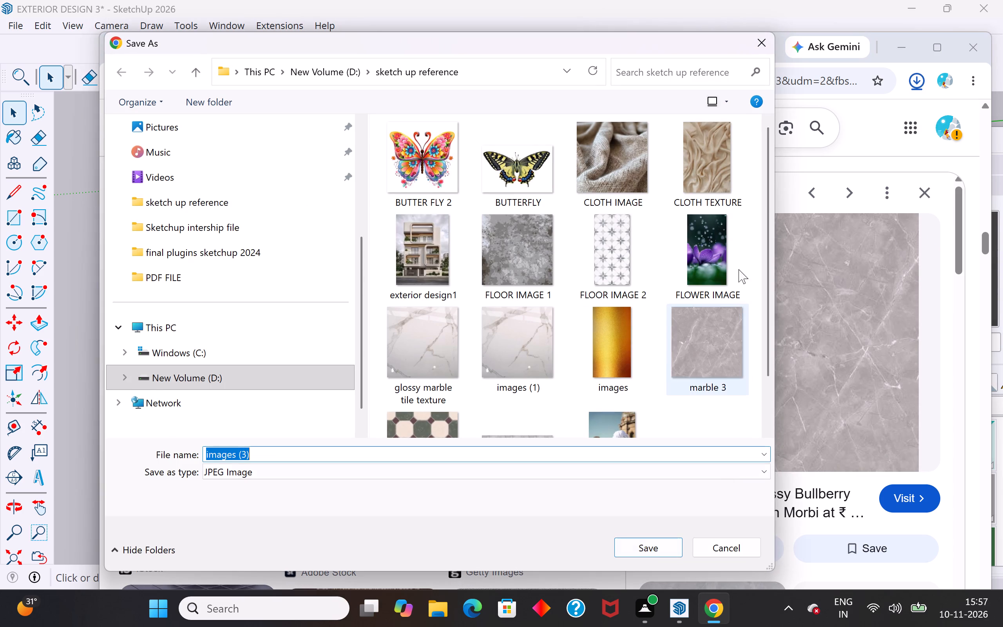
{"action": "left_click", "coordinate": [758, 47]}
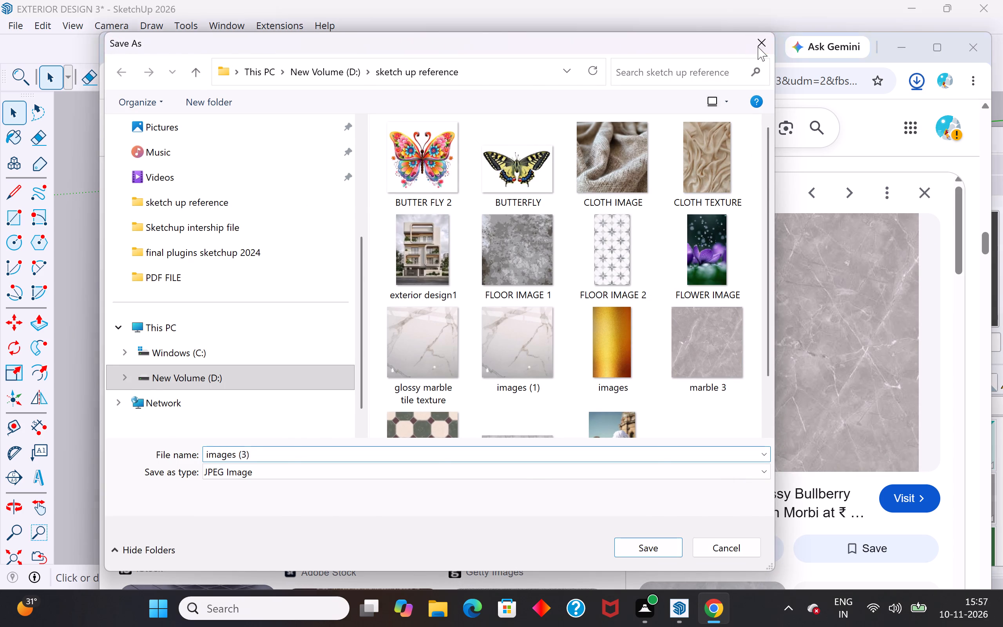
Check the recent downloads for marble 3.jpg, close the browser and return to the SketchUp model.
{"action": "left_click", "coordinate": [914, 78]}
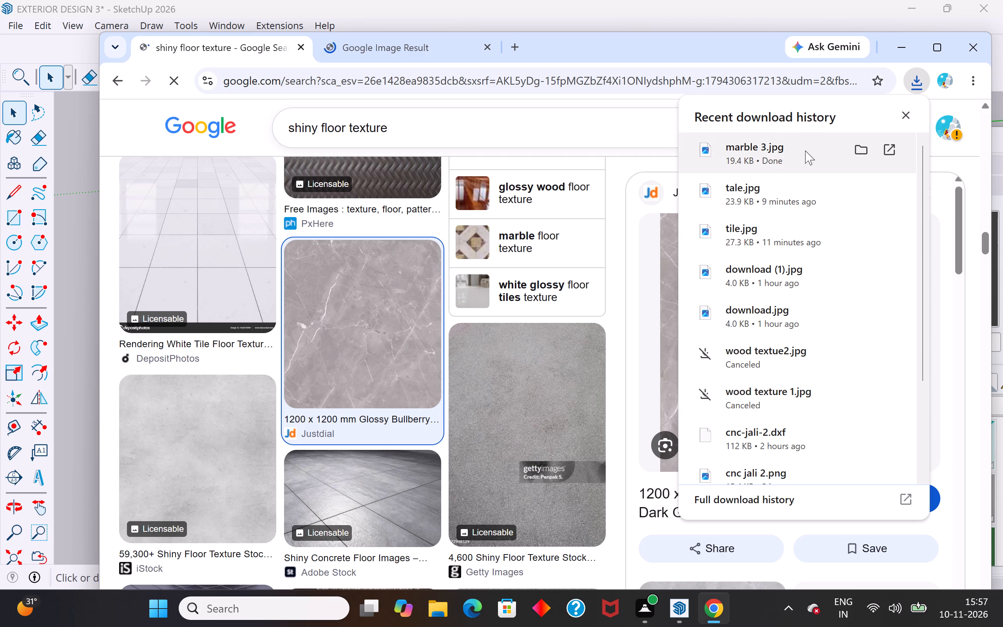
{"action": "left_click", "coordinate": [906, 111]}
{"action": "left_click", "coordinate": [967, 47]}
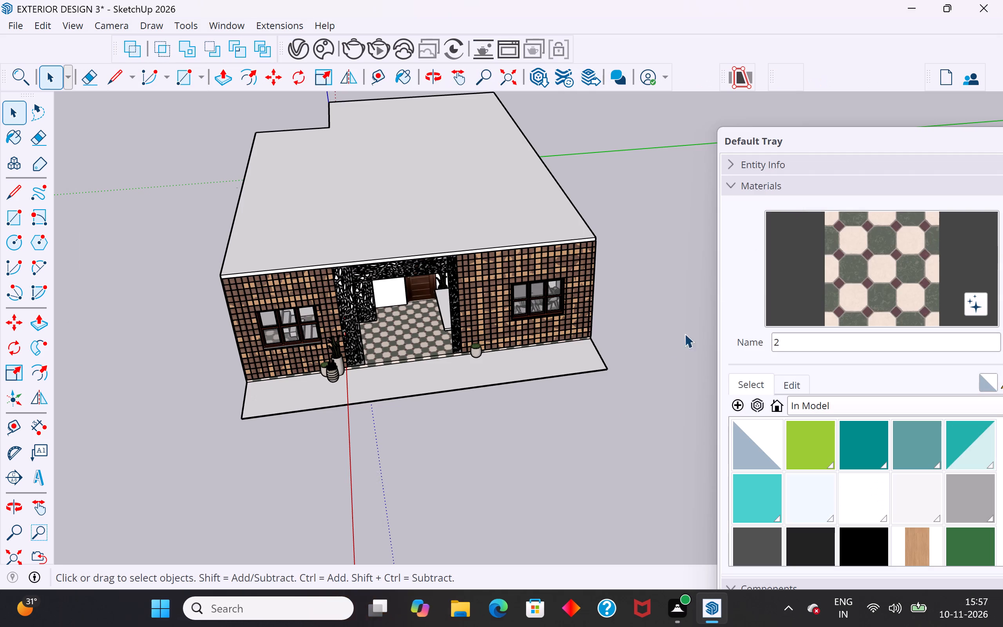
Paint the front platform's top face with the 0062_YellowGreen material from the In Model collection.
{"action": "left_click", "coordinate": [612, 474]}
{"action": "scroll", "coordinate": [410, 397], "scroll_direction": "up", "scroll_amount": 3}
{"action": "middle_click_drag", "start_coordinate": [534, 440], "coordinate": [494, 435]}
{"action": "left_click_drag", "start_coordinate": [824, 143], "coordinate": [779, 87]}
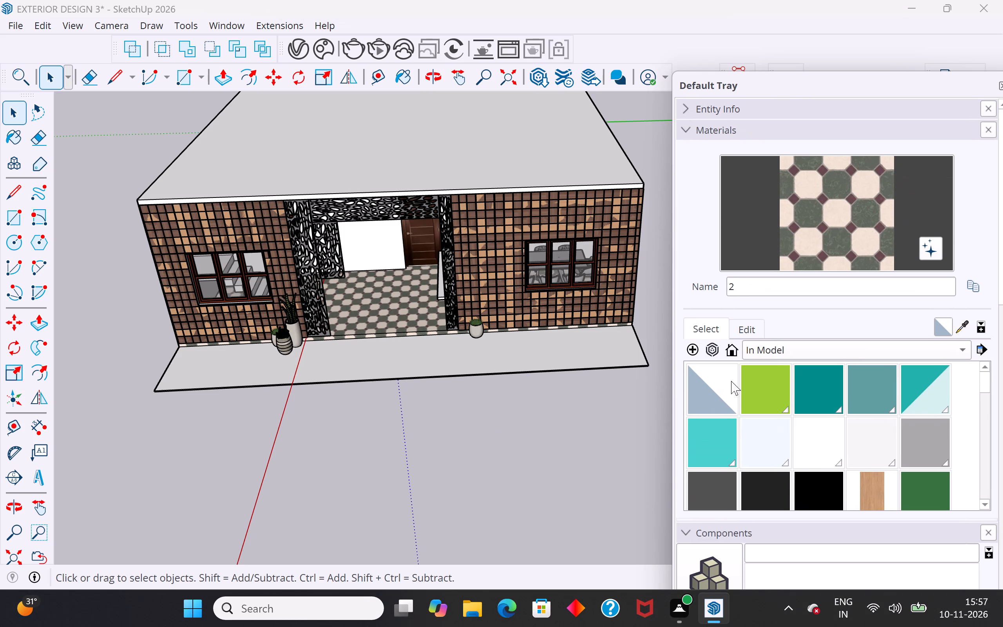
{"action": "left_click", "coordinate": [775, 385]}
{"action": "double_click", "coordinate": [773, 388]}
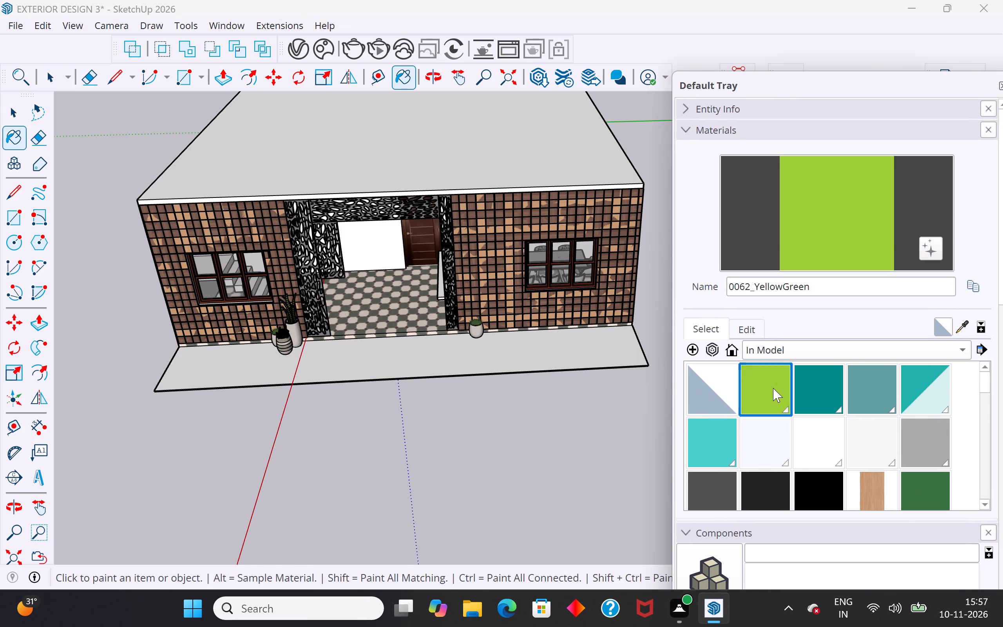
{"action": "left_click", "coordinate": [514, 365]}
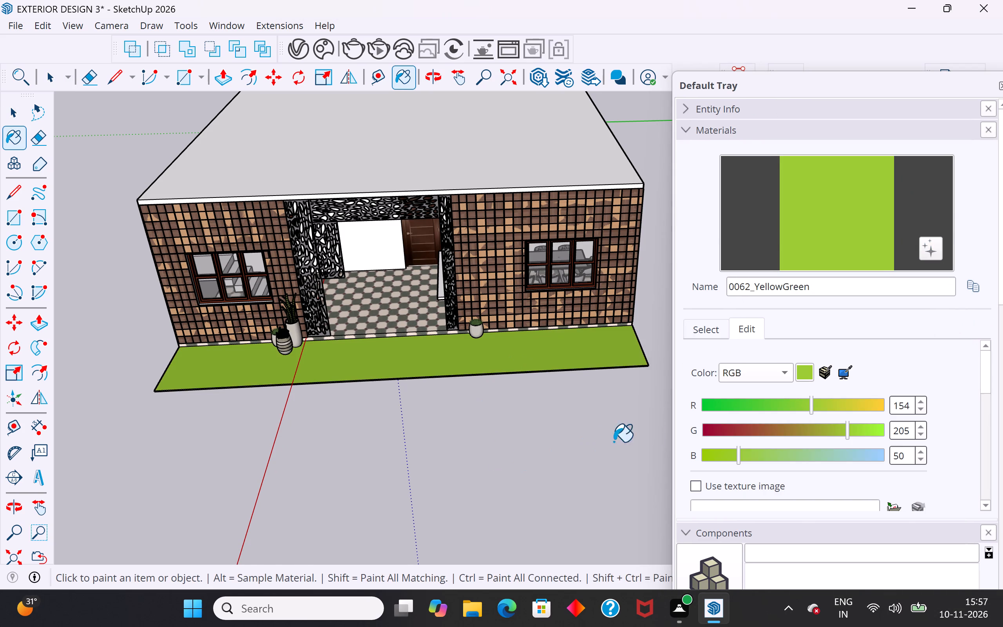
Apply marble 3.jpg from the sketch up reference folder on drive D as the 0062_YellowGreen material's texture image.
{"action": "left_click", "coordinate": [891, 505]}
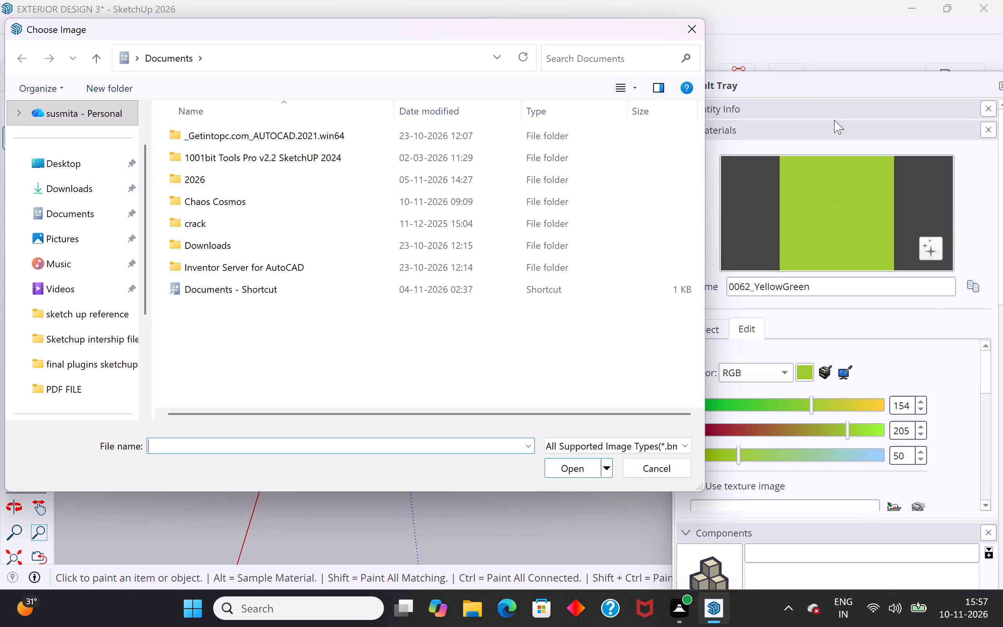
{"action": "left_click", "coordinate": [114, 345]}
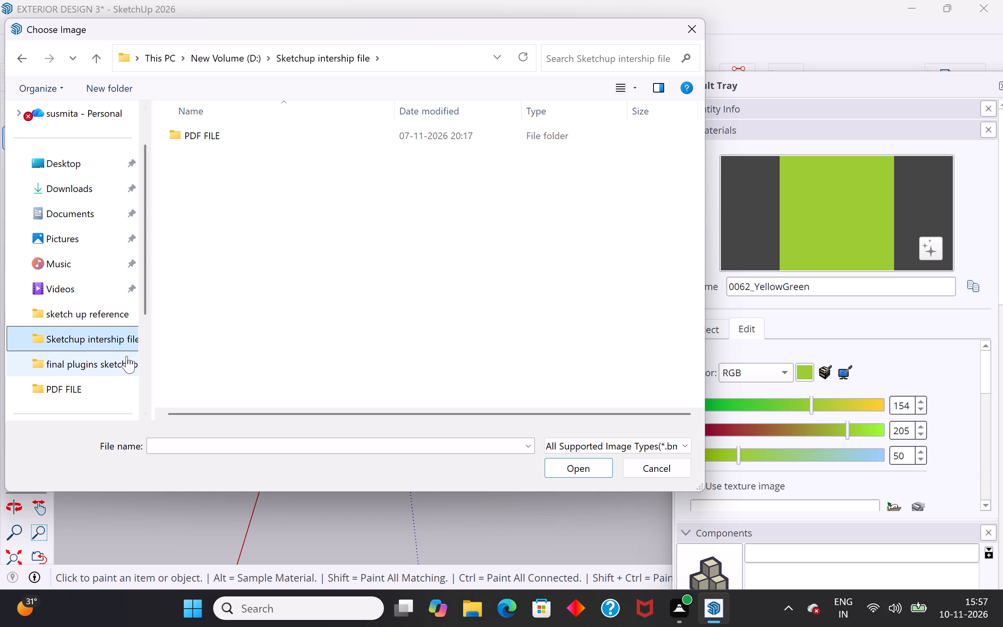
{"action": "scroll", "coordinate": [102, 365], "scroll_direction": "down", "scroll_amount": 2}
{"action": "left_click", "coordinate": [97, 335]}
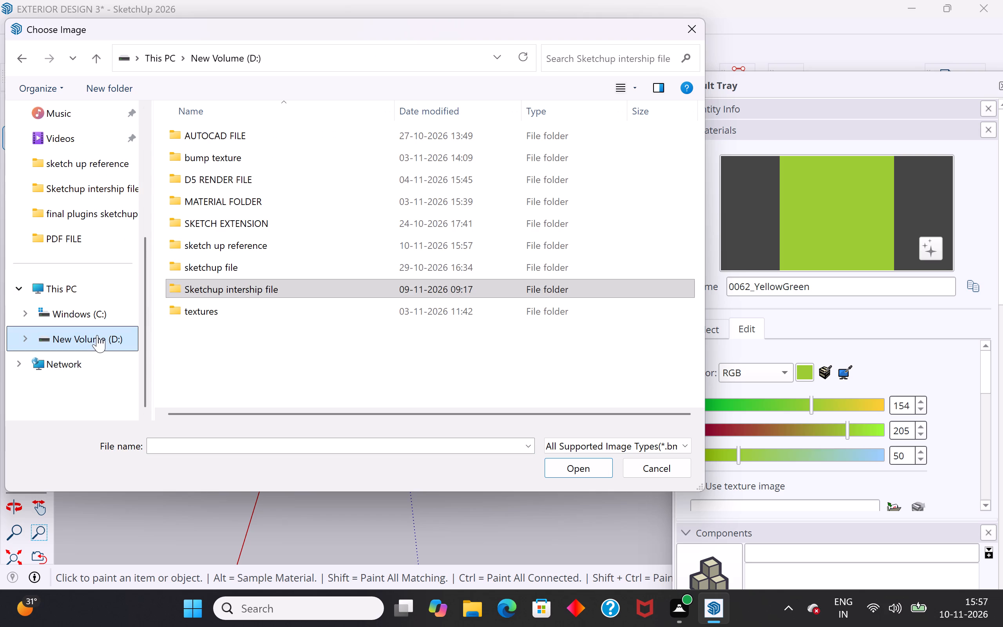
{"action": "double_click", "coordinate": [243, 242]}
{"action": "scroll", "coordinate": [404, 349], "scroll_direction": "down", "scroll_amount": 4}
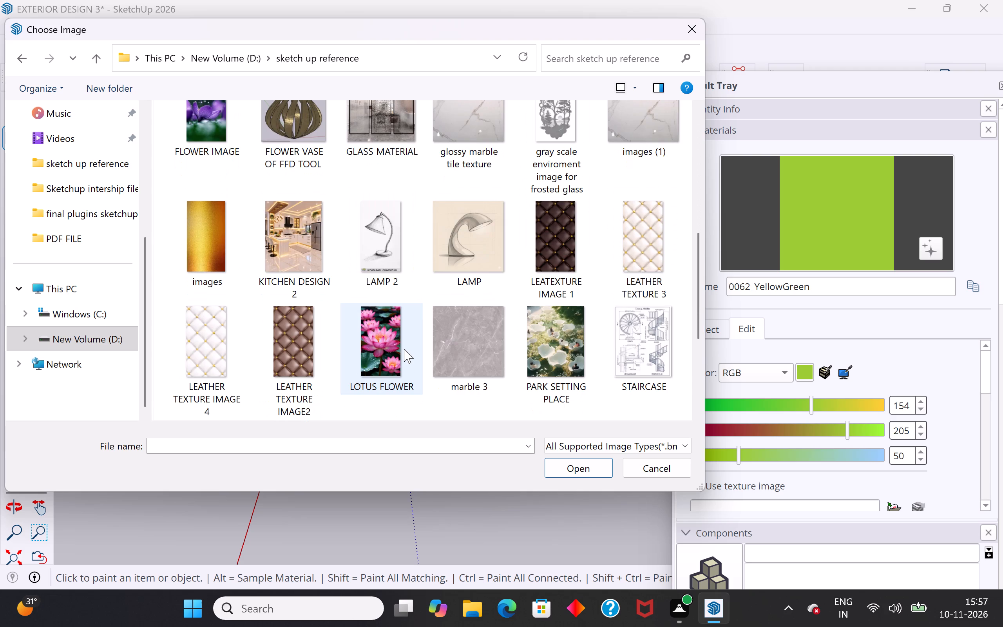
{"action": "scroll", "coordinate": [404, 349], "scroll_direction": "down", "scroll_amount": 3}
{"action": "scroll", "coordinate": [404, 349], "scroll_direction": "up", "scroll_amount": 1}
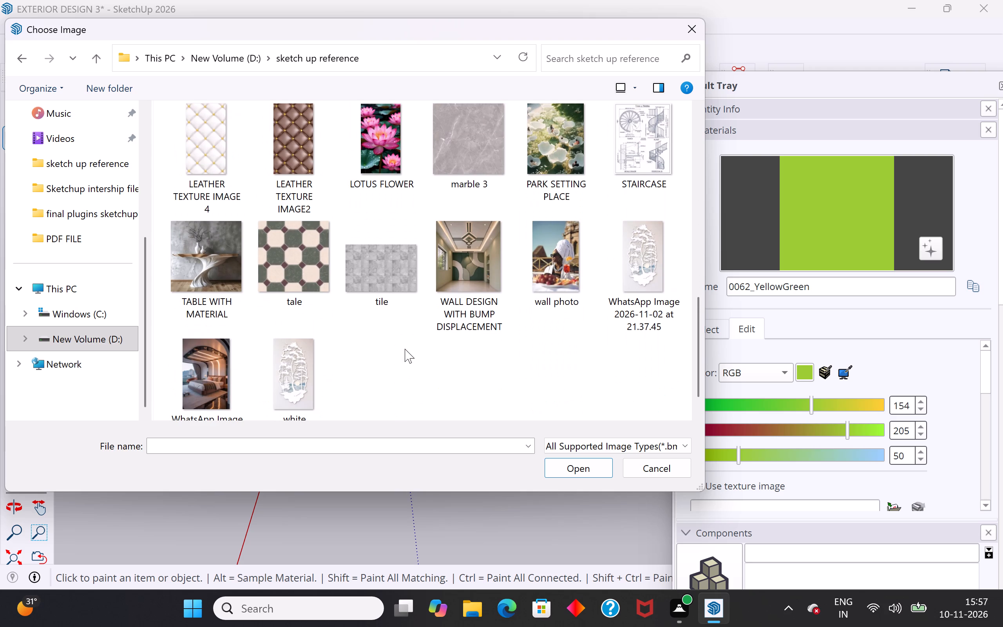
{"action": "left_click", "coordinate": [465, 150]}
{"action": "left_click", "coordinate": [573, 471]}
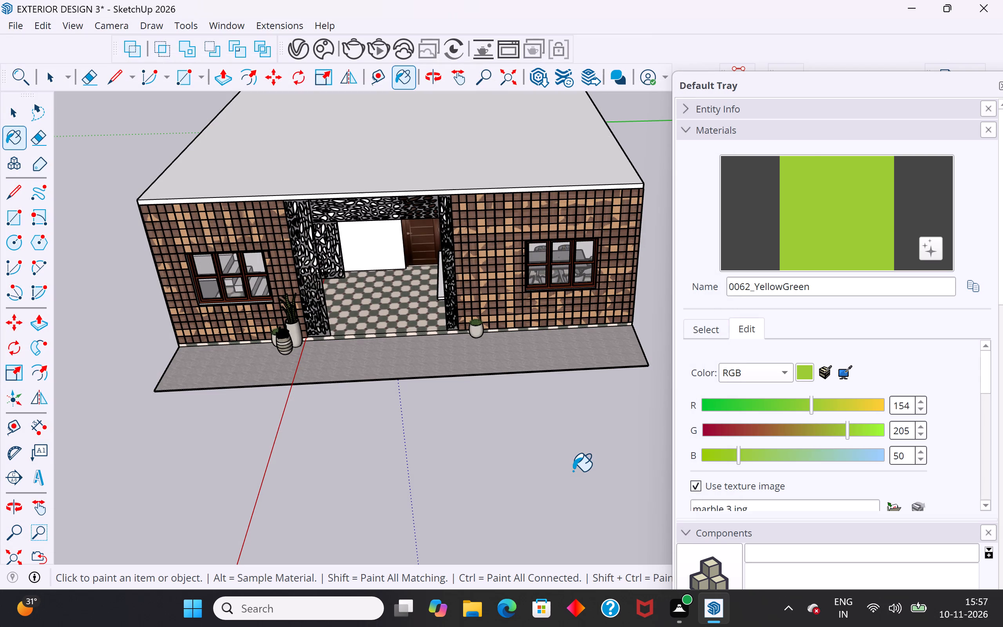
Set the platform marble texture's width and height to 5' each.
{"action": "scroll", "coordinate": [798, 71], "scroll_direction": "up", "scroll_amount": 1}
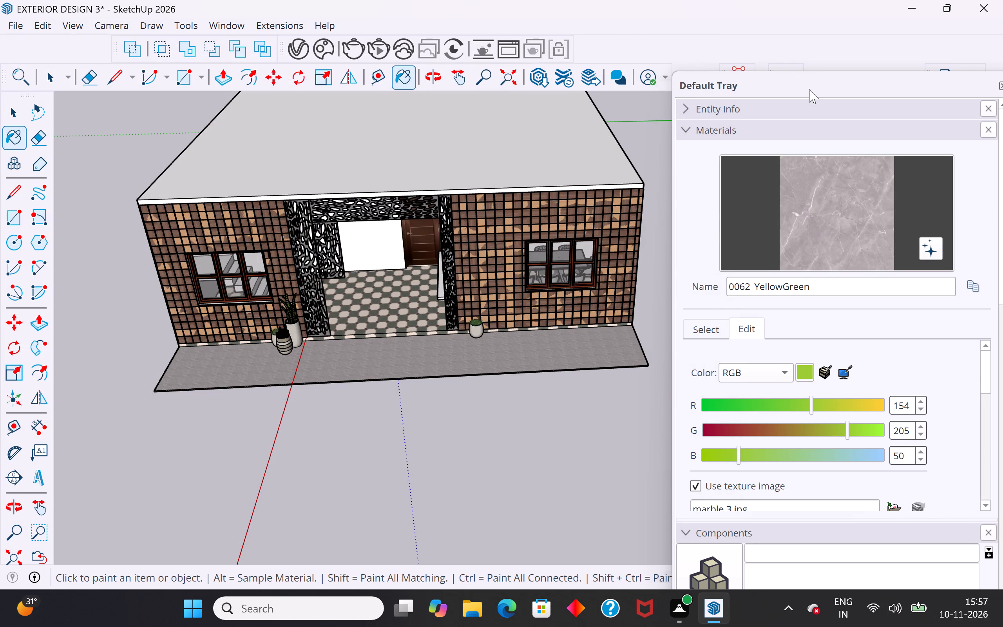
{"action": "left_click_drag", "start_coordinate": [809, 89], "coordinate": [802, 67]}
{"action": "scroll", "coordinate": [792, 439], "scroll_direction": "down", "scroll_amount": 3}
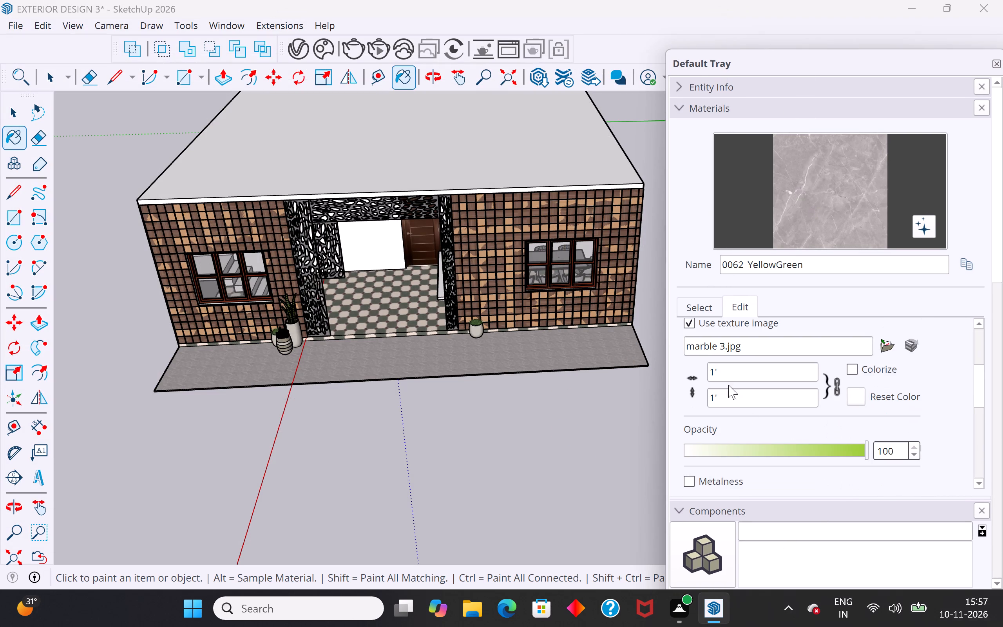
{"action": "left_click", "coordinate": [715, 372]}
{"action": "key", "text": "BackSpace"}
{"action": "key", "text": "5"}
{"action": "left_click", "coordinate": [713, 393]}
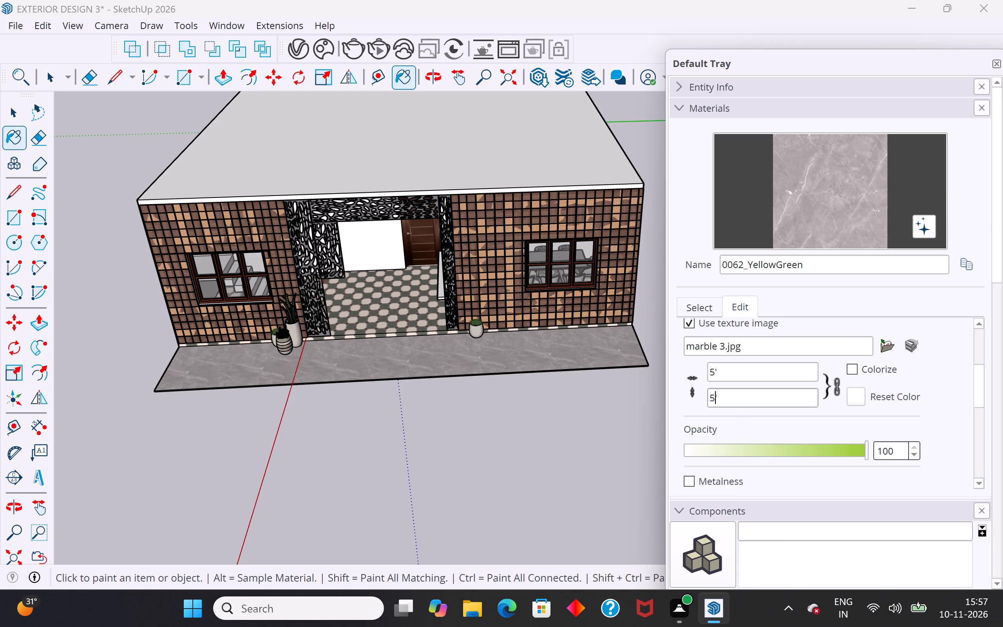
Set the platform marble texture's width and height to 4' each.
{"action": "scroll", "coordinate": [566, 413], "scroll_direction": "up", "scroll_amount": 3}
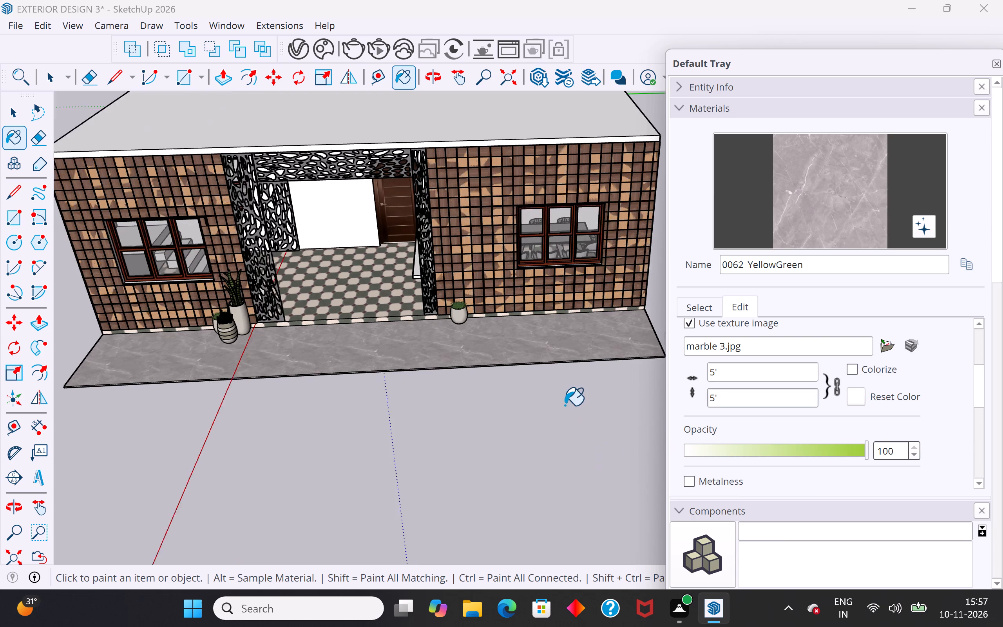
{"action": "scroll", "coordinate": [580, 380], "scroll_direction": "up", "scroll_amount": 10}
{"action": "middle_click_drag", "start_coordinate": [579, 369], "coordinate": [500, 570]}
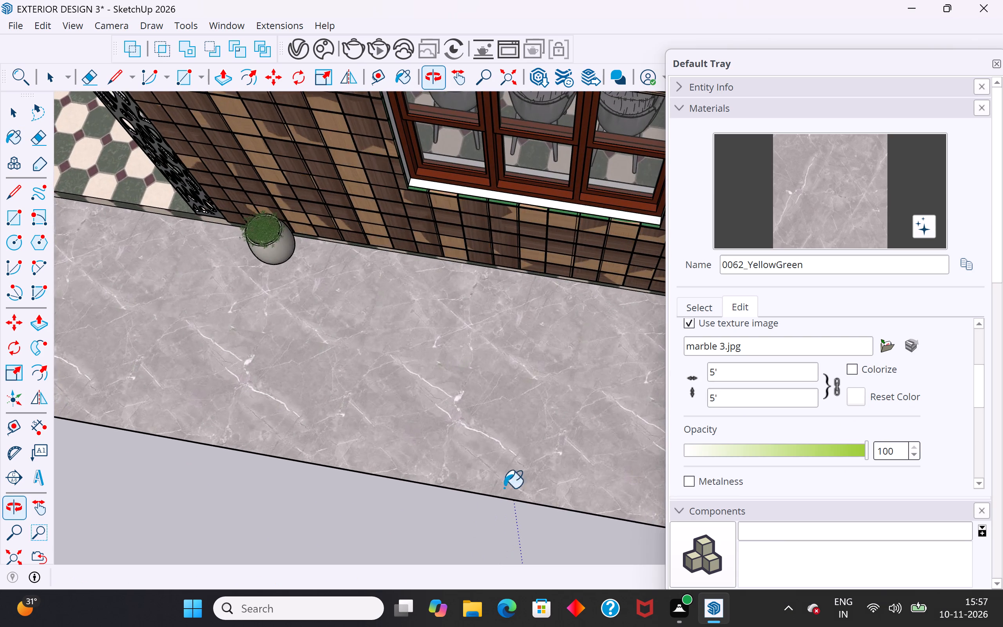
{"action": "scroll", "coordinate": [502, 404], "scroll_direction": "down", "scroll_amount": 5}
{"action": "scroll", "coordinate": [558, 436], "scroll_direction": "up", "scroll_amount": 5}
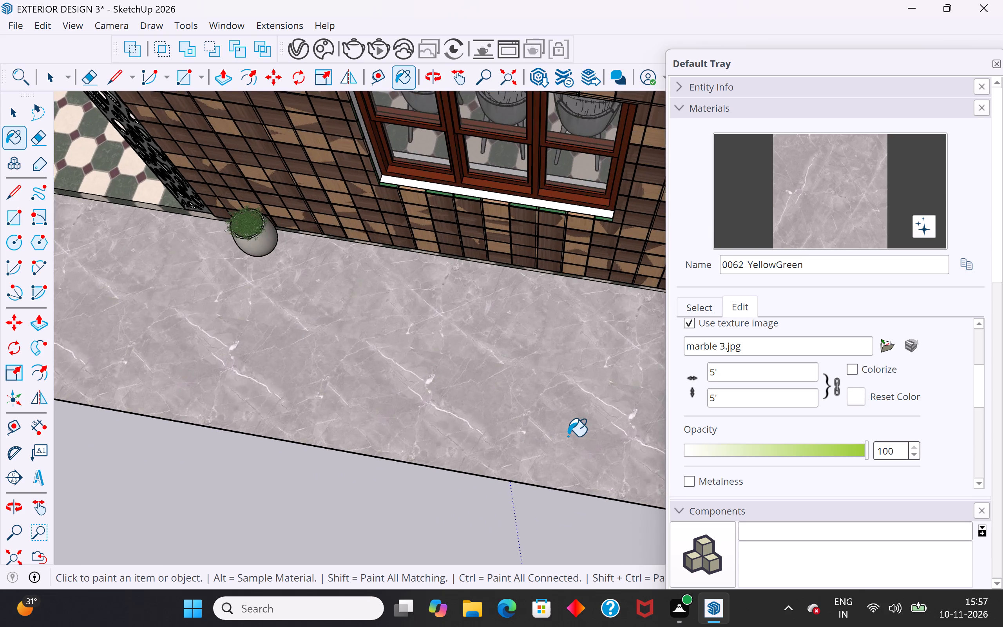
{"action": "scroll", "coordinate": [569, 433], "scroll_direction": "up", "scroll_amount": 3}
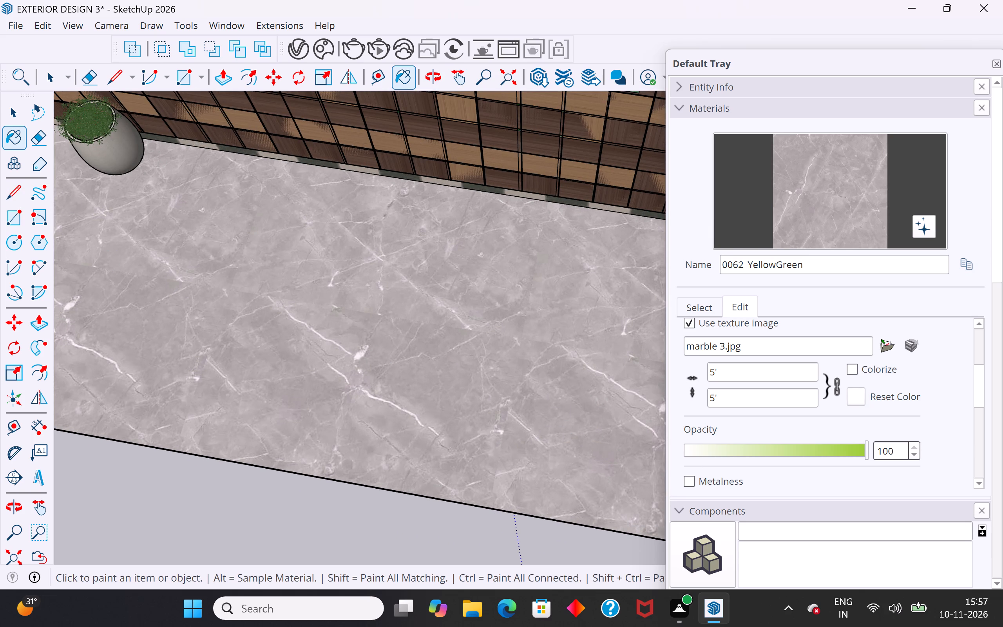
{"action": "left_click", "coordinate": [715, 371]}
{"action": "key", "text": "BackSpace"}
{"action": "key", "text": "4"}
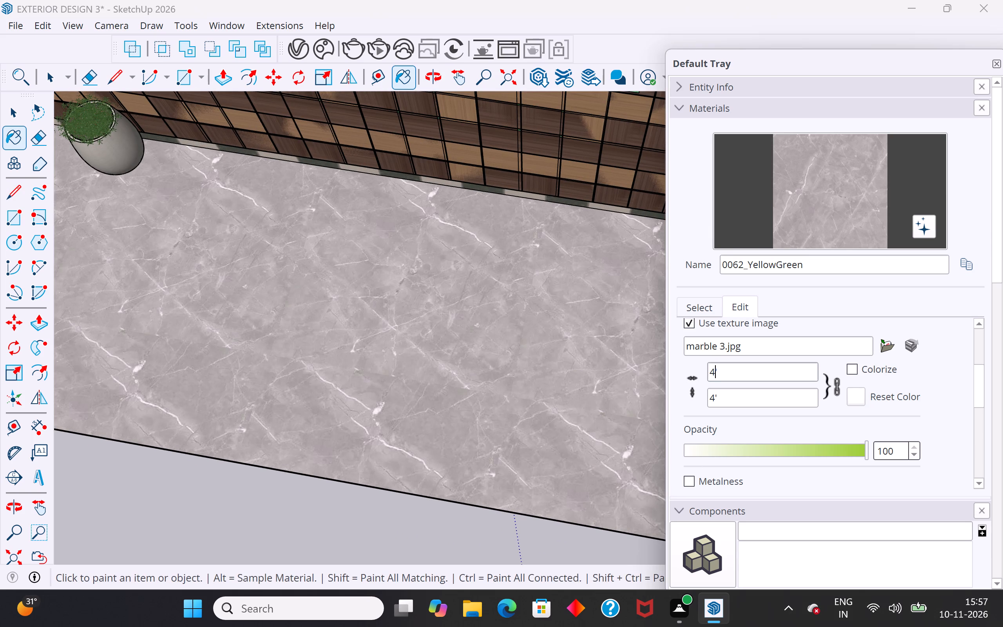
{"action": "left_click", "coordinate": [713, 397]}
{"action": "key", "text": "BackSpace"}
{"action": "key", "text": "4"}
Examine the marble front platform and the tiled entrance from several angles with the Paint Bucket put away.
{"action": "scroll", "coordinate": [577, 361], "scroll_direction": "down", "scroll_amount": 8}
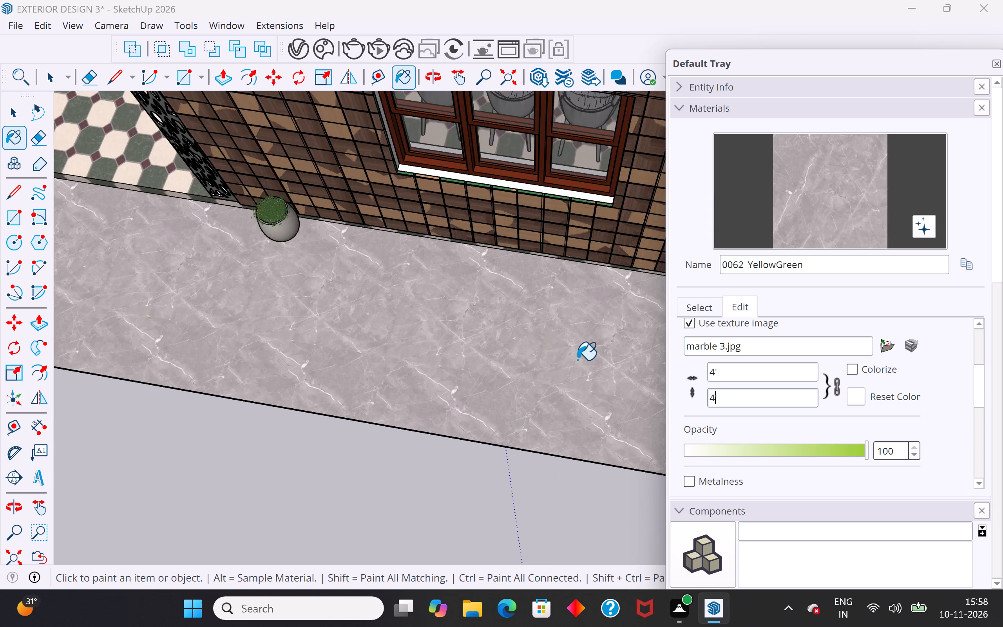
{"action": "scroll", "coordinate": [577, 360], "scroll_direction": "down", "scroll_amount": 5}
{"action": "scroll", "coordinate": [285, 468], "scroll_direction": "down", "scroll_amount": 3}
{"action": "middle_click_drag", "start_coordinate": [326, 451], "coordinate": [433, 216]}
{"action": "scroll", "coordinate": [442, 337], "scroll_direction": "up", "scroll_amount": 3}
{"action": "scroll", "coordinate": [450, 397], "scroll_direction": "up", "scroll_amount": 2}
{"action": "middle_click_drag", "start_coordinate": [490, 382], "coordinate": [511, 347]}
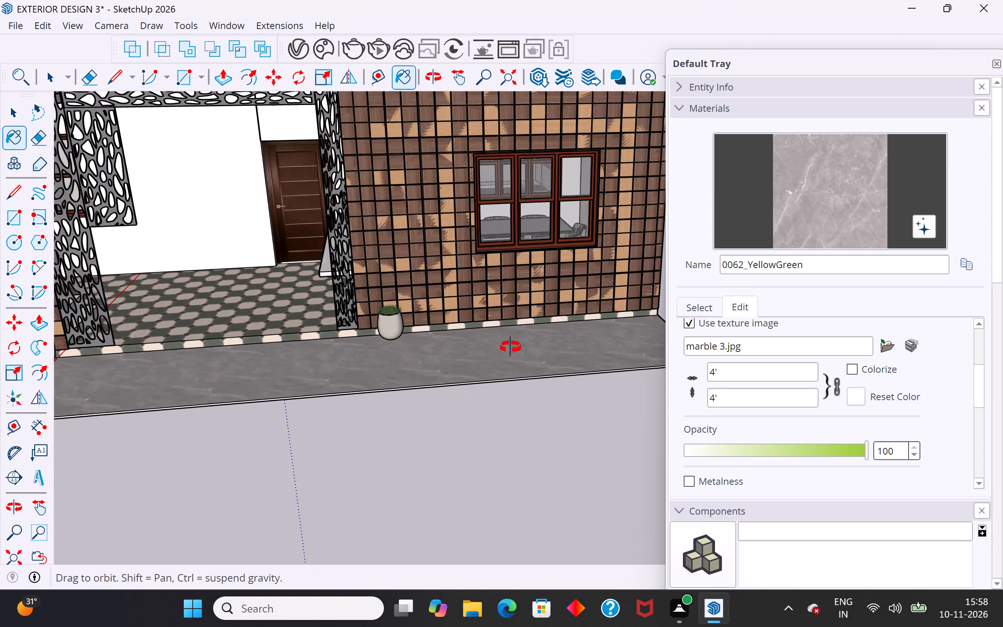
{"action": "middle_click_drag", "start_coordinate": [511, 347], "coordinate": [513, 355]}
{"action": "left_click", "coordinate": [24, 109]}
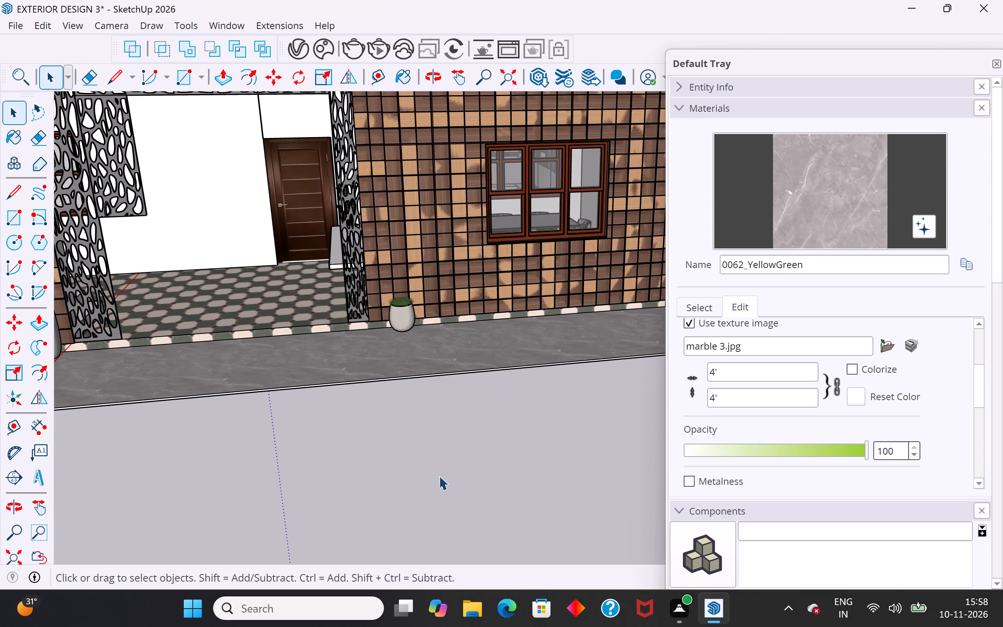
{"action": "left_click", "coordinate": [439, 476]}
{"action": "scroll", "coordinate": [598, 348], "scroll_direction": "down", "scroll_amount": 4}
{"action": "middle_click_drag", "start_coordinate": [461, 396], "coordinate": [571, 348]}
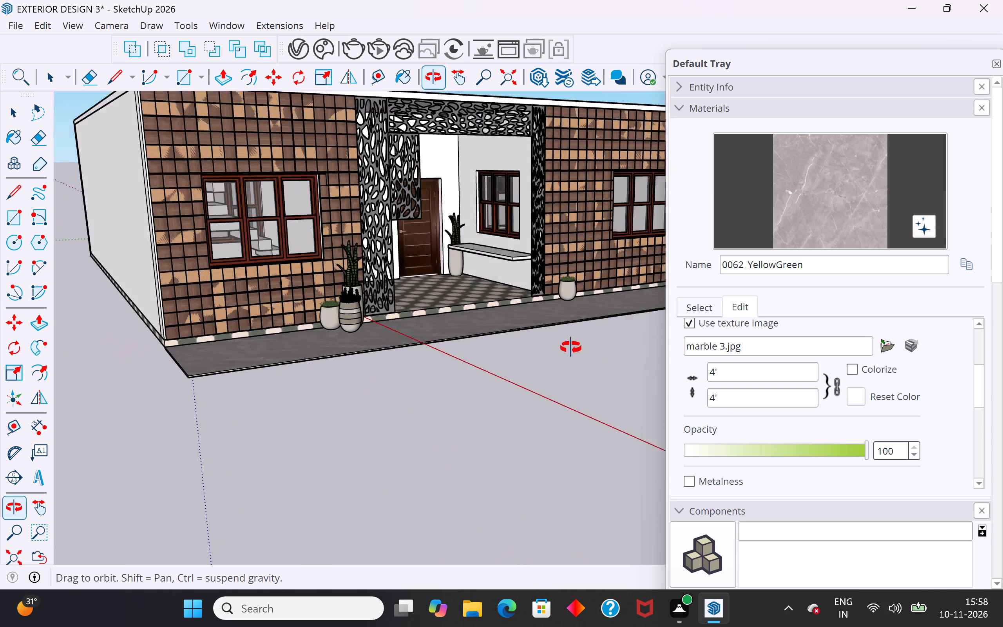
Set the platform marble texture's width and height to 6' each.
{"action": "middle_click_drag", "start_coordinate": [571, 348], "coordinate": [513, 352]}
{"action": "scroll", "coordinate": [538, 404], "scroll_direction": "down", "scroll_amount": 4}
{"action": "scroll", "coordinate": [496, 222], "scroll_direction": "up", "scroll_amount": 4}
{"action": "middle_click_drag", "start_coordinate": [497, 233], "coordinate": [456, 205]}
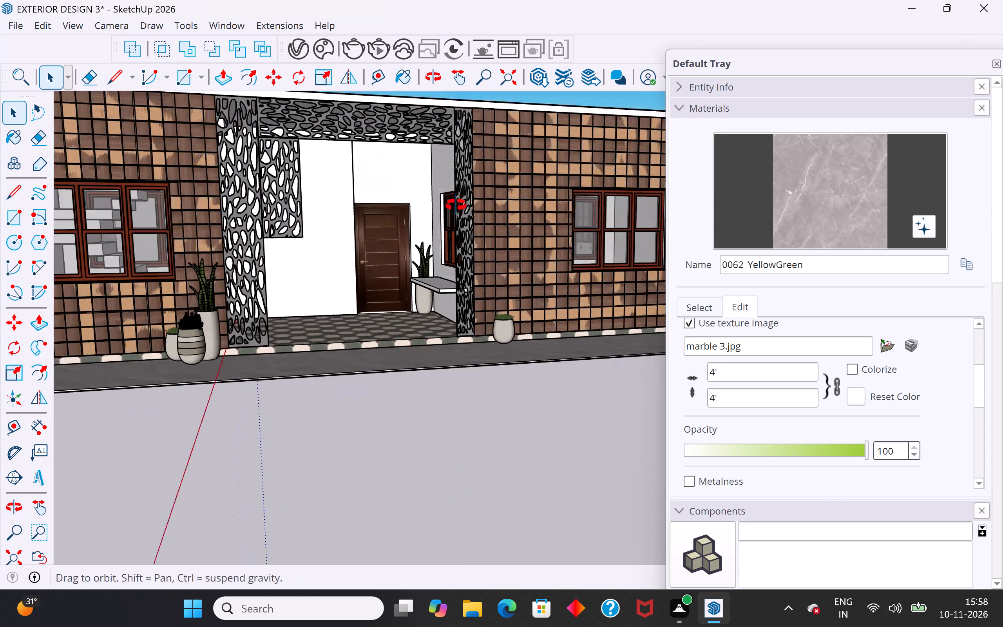
{"action": "middle_click_drag", "start_coordinate": [456, 205], "coordinate": [530, 243]}
{"action": "scroll", "coordinate": [570, 384], "scroll_direction": "up", "scroll_amount": 3}
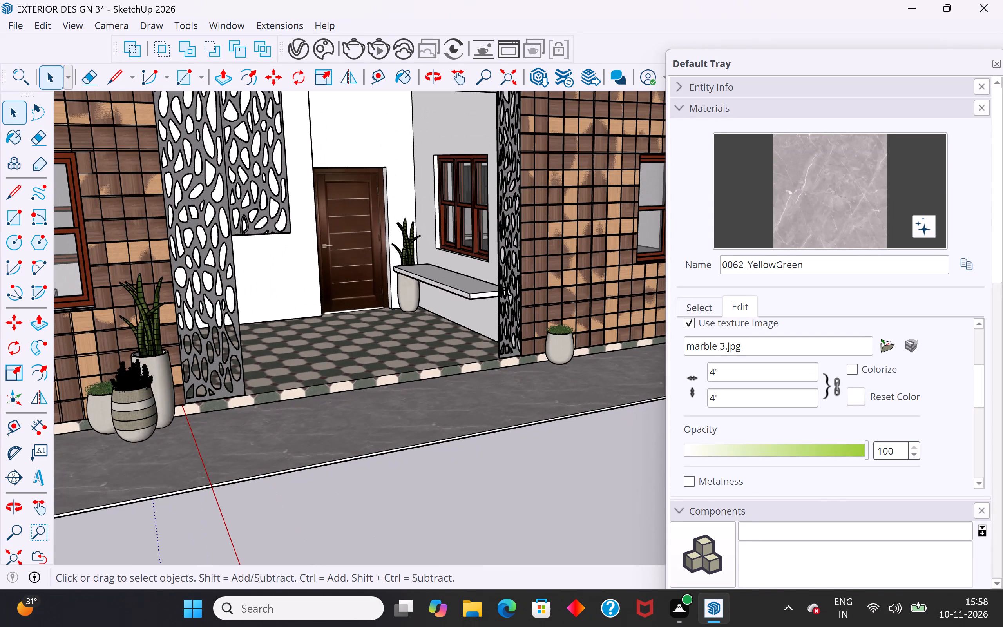
{"action": "left_click", "coordinate": [716, 397]}
{"action": "left_click", "coordinate": [713, 397]}
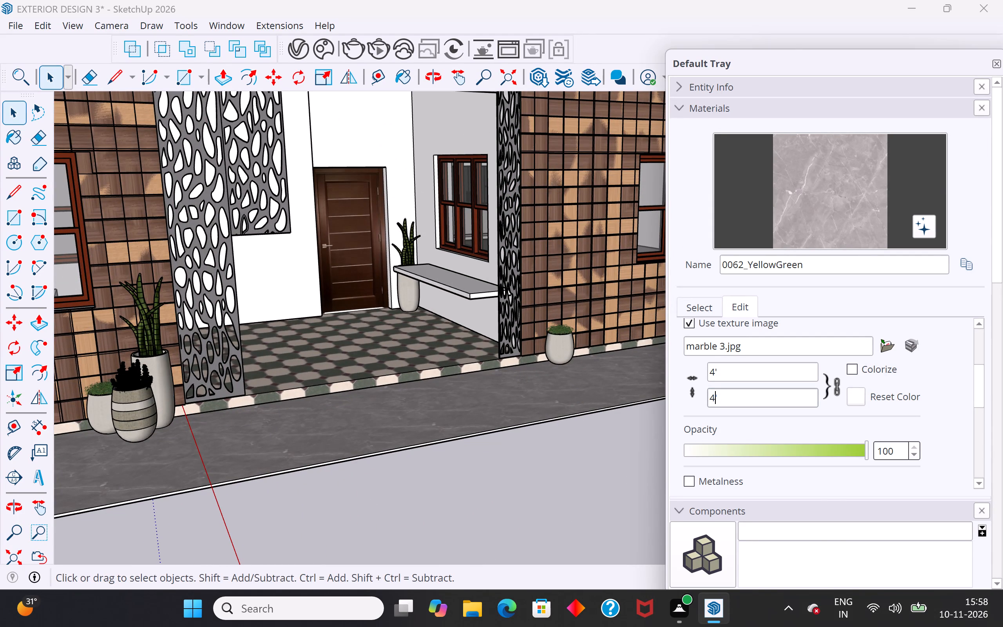
{"action": "key", "text": "BackSpace"}
{"action": "key", "text": "6"}
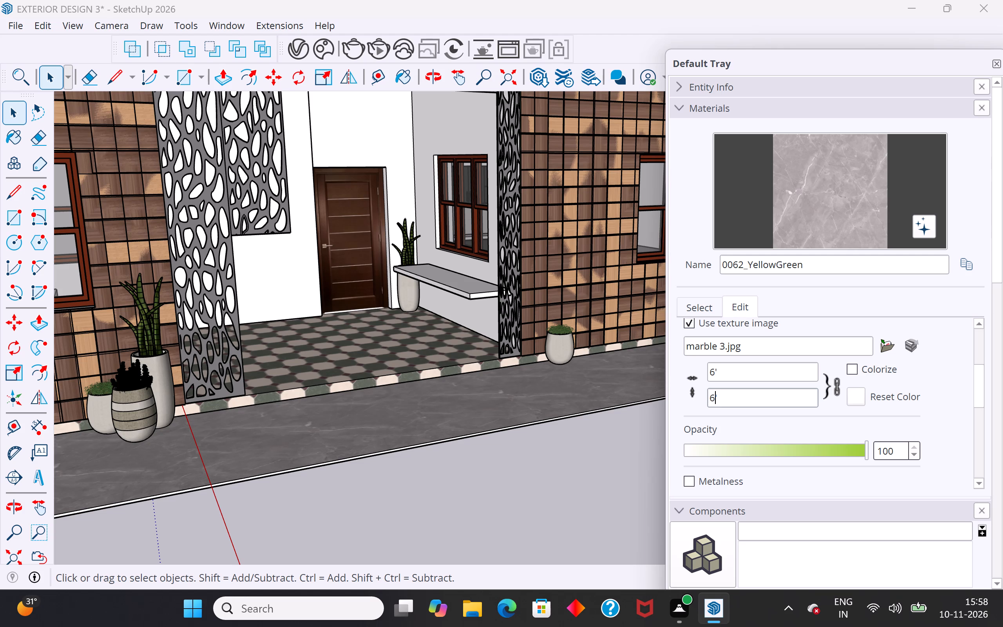
Examine the rescaled marble on the front platform from above and up close.
{"action": "scroll", "coordinate": [560, 494], "scroll_direction": "down", "scroll_amount": 5}
{"action": "scroll", "coordinate": [531, 301], "scroll_direction": "down", "scroll_amount": 1}
{"action": "middle_click_drag", "start_coordinate": [529, 308], "coordinate": [477, 421]}
{"action": "scroll", "coordinate": [491, 360], "scroll_direction": "down", "scroll_amount": 5}
{"action": "scroll", "coordinate": [433, 520], "scroll_direction": "up", "scroll_amount": 6}
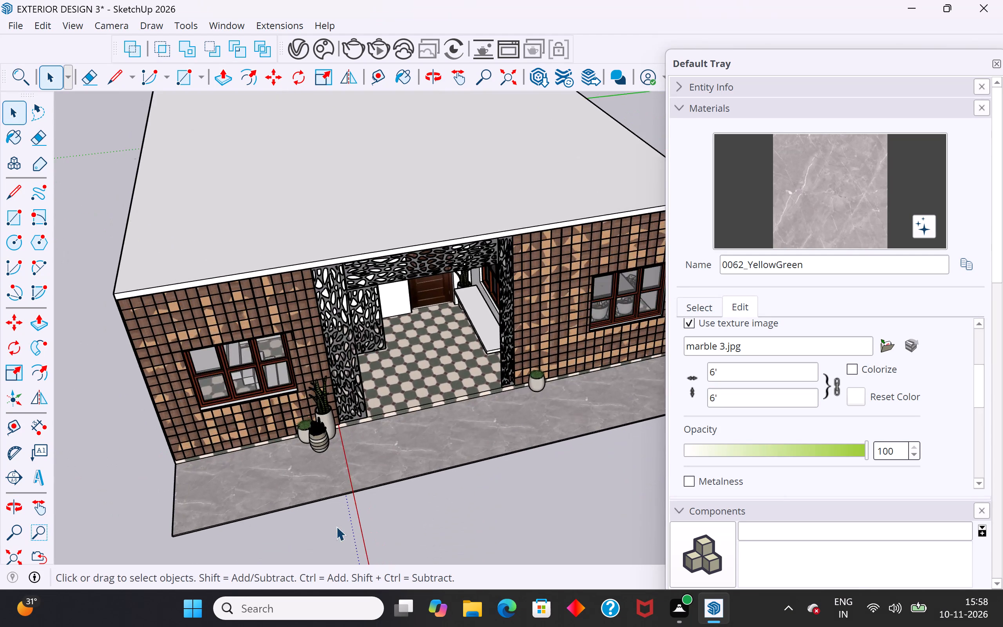
{"action": "scroll", "coordinate": [336, 526], "scroll_direction": "up", "scroll_amount": 14}
{"action": "middle_click_drag", "start_coordinate": [375, 436], "coordinate": [632, 253]}
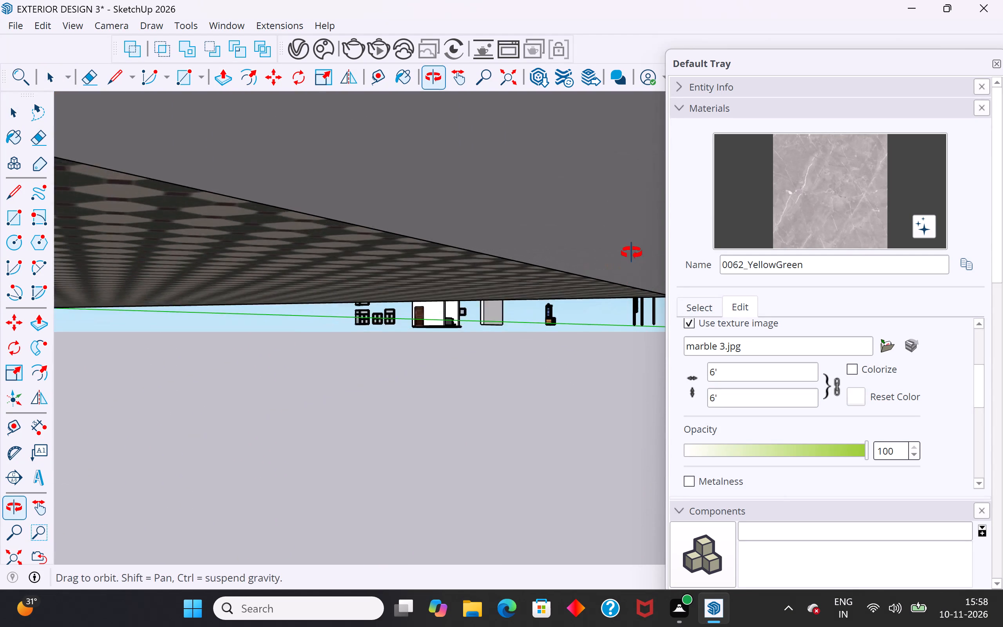
{"action": "middle_click_drag", "start_coordinate": [632, 253], "coordinate": [306, 445]}
{"action": "scroll", "coordinate": [371, 335], "scroll_direction": "down", "scroll_amount": 5}
{"action": "scroll", "coordinate": [429, 410], "scroll_direction": "up", "scroll_amount": 4}
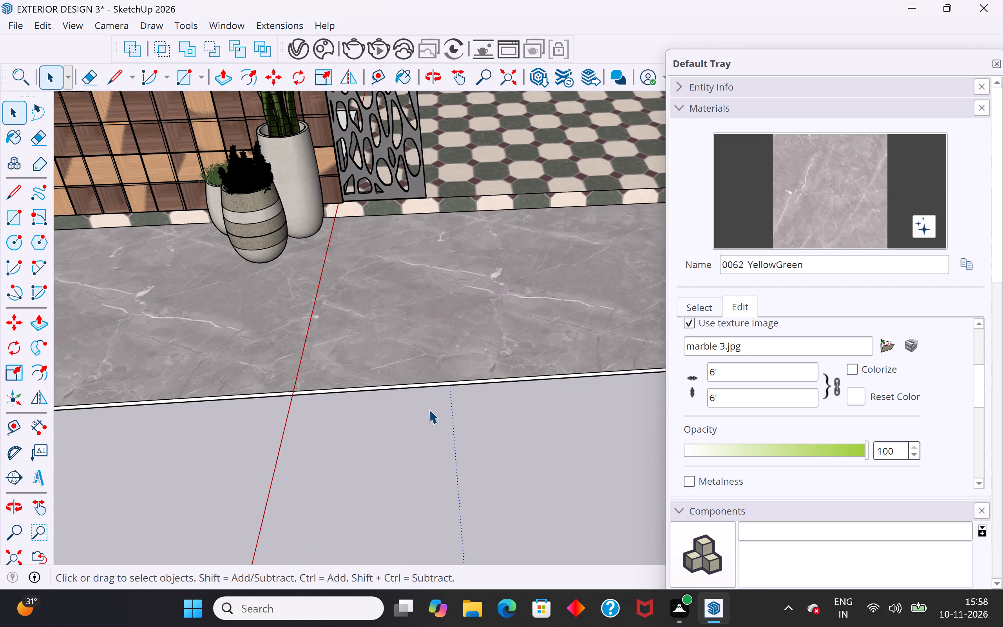
Push/Pull the front edge face of the marble platform outward to deepen it well beyond the façade, then leave the group.
{"action": "scroll", "coordinate": [429, 323], "scroll_direction": "down", "scroll_amount": 2}
{"action": "scroll", "coordinate": [469, 385], "scroll_direction": "up", "scroll_amount": 5}
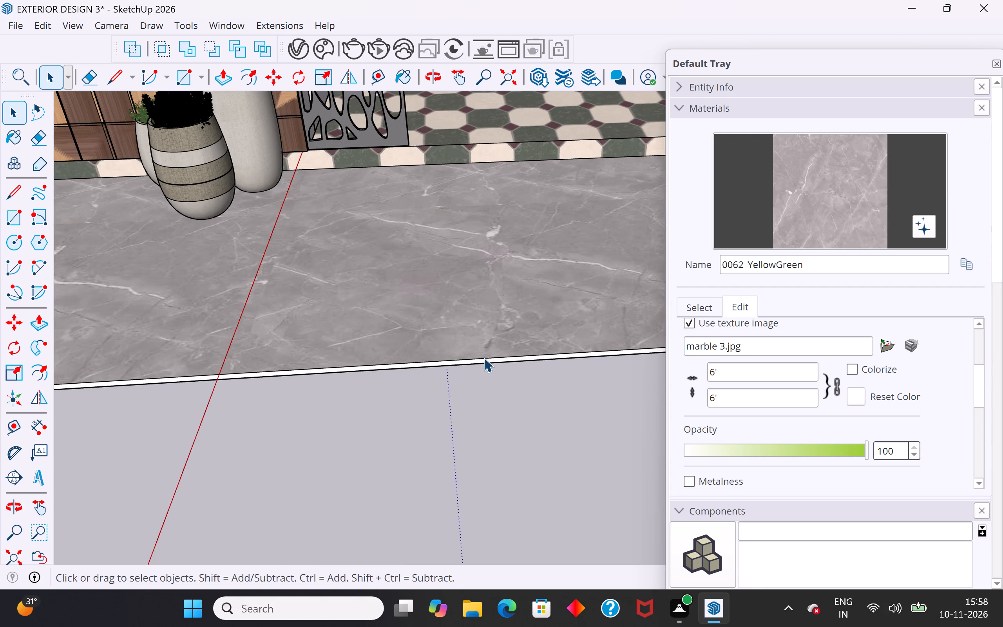
{"action": "scroll", "coordinate": [486, 364], "scroll_direction": "up", "scroll_amount": 4}
{"action": "double_click", "coordinate": [496, 359]}
{"action": "left_click", "coordinate": [496, 359]}
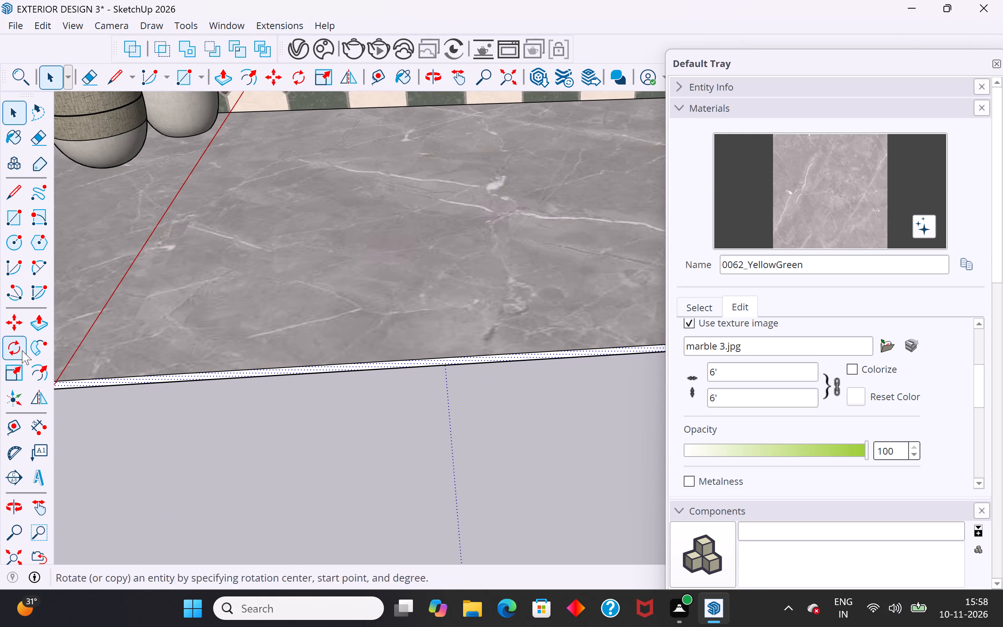
{"action": "left_click", "coordinate": [33, 337]}
{"action": "left_click", "coordinate": [38, 322]}
{"action": "left_click", "coordinate": [378, 362]}
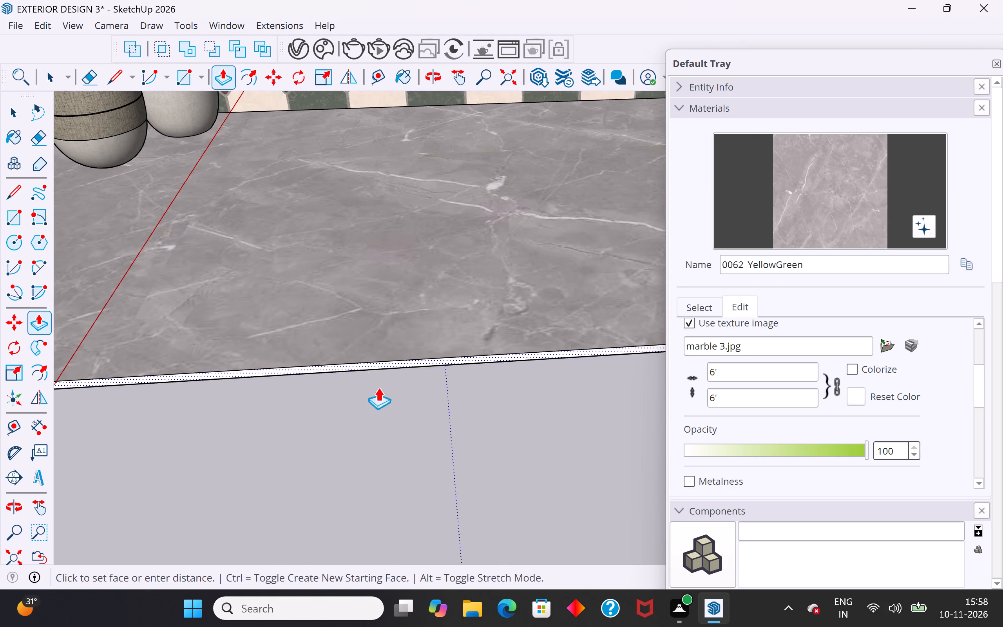
{"action": "scroll", "coordinate": [397, 513], "scroll_direction": "down", "scroll_amount": 20}
{"action": "scroll", "coordinate": [397, 513], "scroll_direction": "down", "scroll_amount": 13}
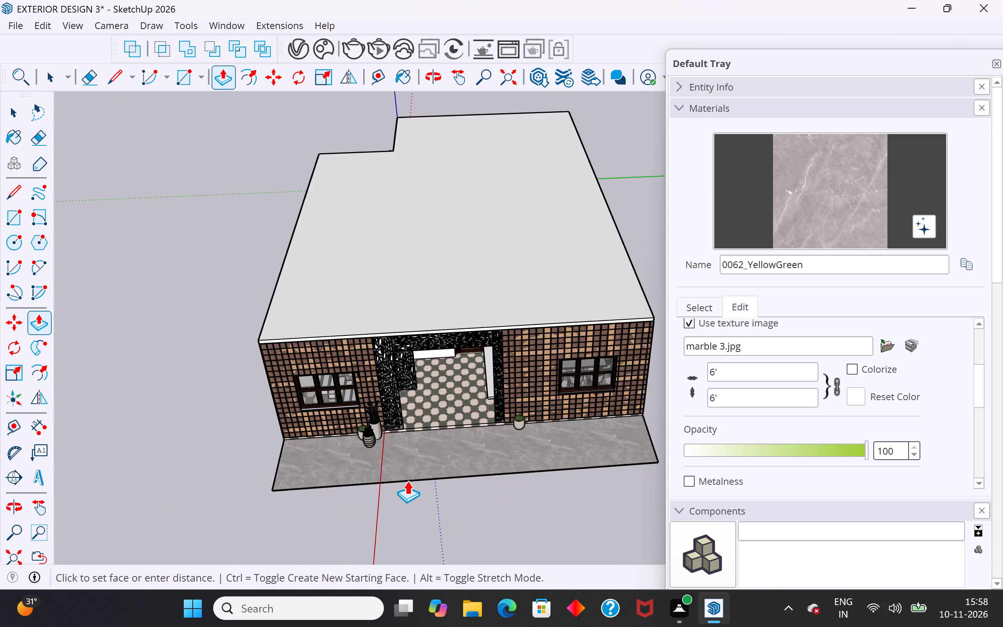
{"action": "scroll", "coordinate": [407, 480], "scroll_direction": "down", "scroll_amount": 4}
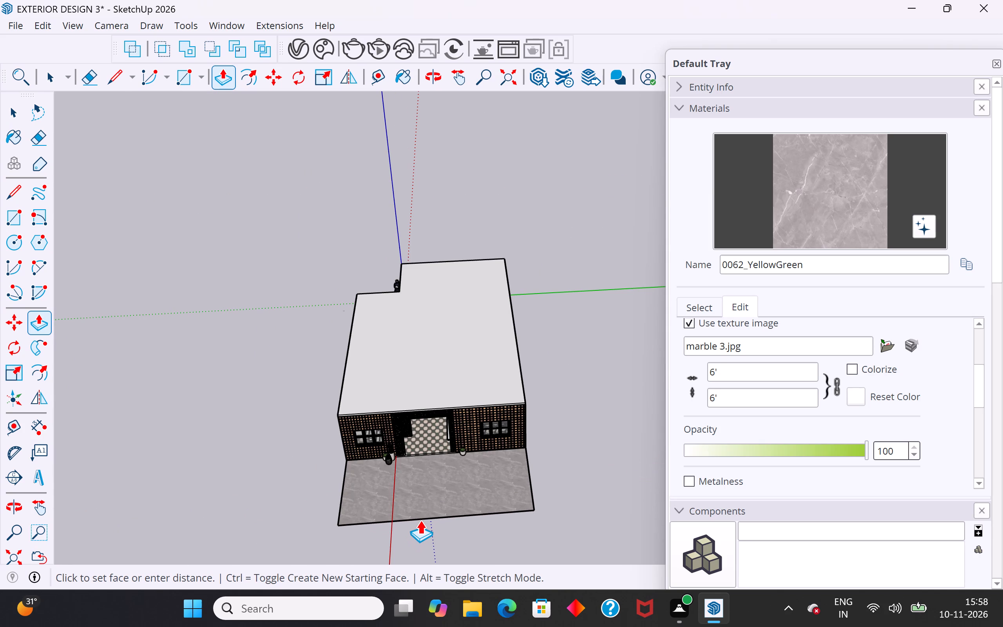
{"action": "left_click", "coordinate": [422, 511]}
{"action": "left_click", "coordinate": [9, 106]}
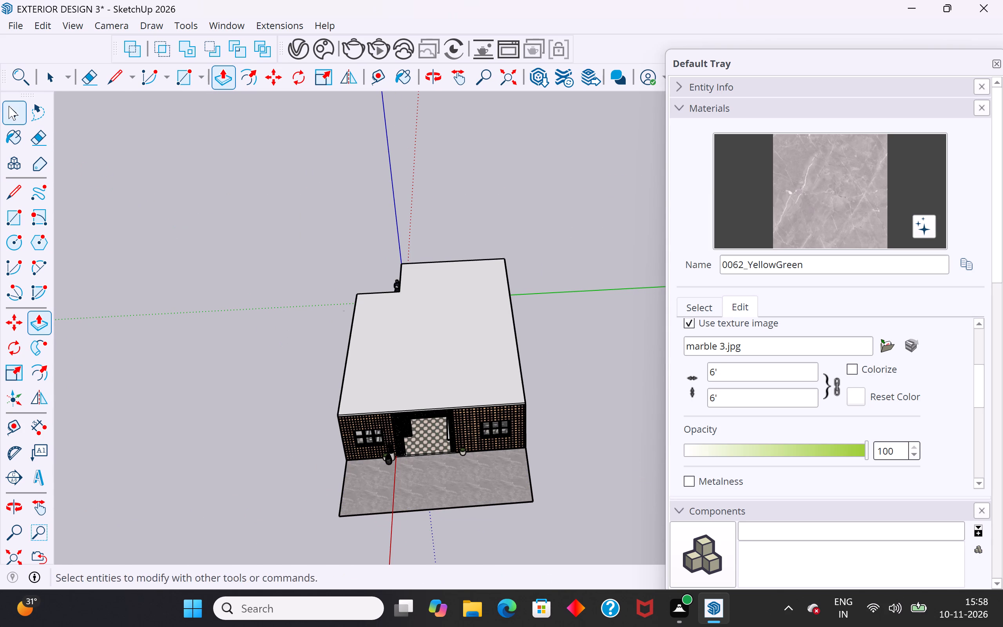
{"action": "left_click", "coordinate": [159, 281]}
Examine the deepened marble platform and the tiled entrance from the front and from farther away.
{"action": "scroll", "coordinate": [453, 435], "scroll_direction": "up", "scroll_amount": 7}
{"action": "middle_click_drag", "start_coordinate": [394, 439], "coordinate": [425, 348]}
{"action": "scroll", "coordinate": [468, 399], "scroll_direction": "up", "scroll_amount": 3}
{"action": "middle_click_drag", "start_coordinate": [504, 377], "coordinate": [529, 330]}
{"action": "scroll", "coordinate": [518, 310], "scroll_direction": "up", "scroll_amount": 4}
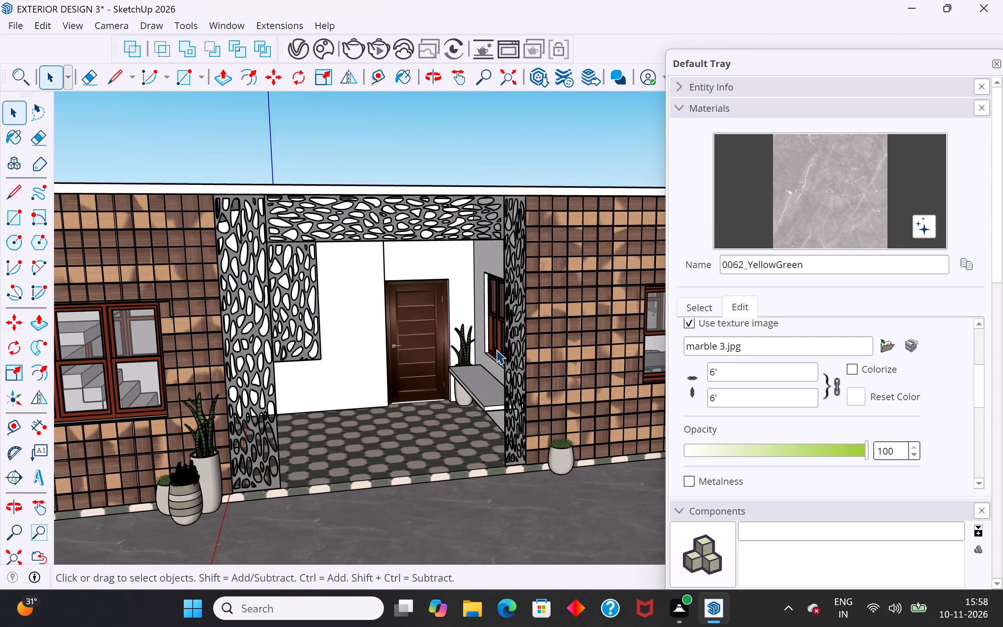
{"action": "scroll", "coordinate": [491, 357], "scroll_direction": "up", "scroll_amount": 4}
{"action": "scroll", "coordinate": [480, 410], "scroll_direction": "down", "scroll_amount": 5}
{"action": "scroll", "coordinate": [490, 380], "scroll_direction": "down", "scroll_amount": 5}
{"action": "middle_click_drag", "start_coordinate": [489, 432], "coordinate": [415, 443]}
{"action": "middle_click_drag", "start_coordinate": [495, 283], "coordinate": [508, 328]}
{"action": "scroll", "coordinate": [584, 172], "scroll_direction": "down", "scroll_amount": 4}
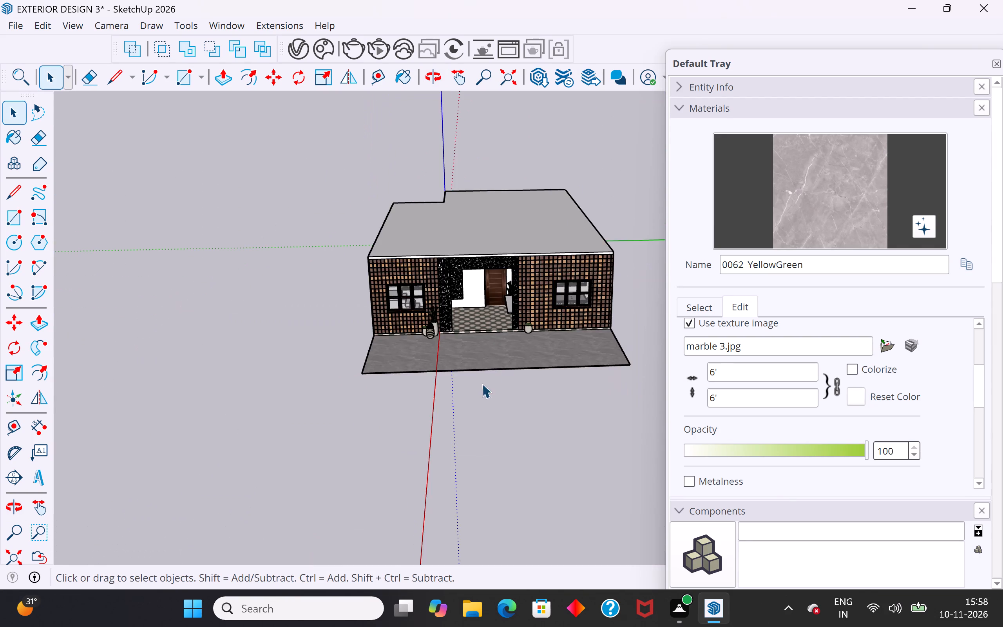
{"action": "scroll", "coordinate": [482, 384], "scroll_direction": "up", "scroll_amount": 10}
{"action": "middle_click_drag", "start_coordinate": [505, 269], "coordinate": [505, 263]}
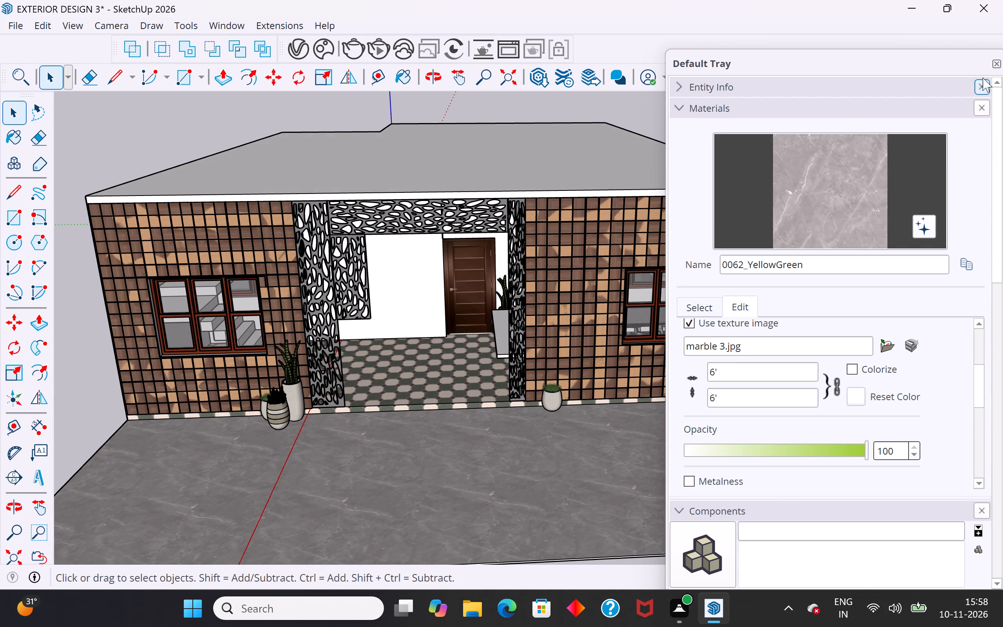
Hide the Default Tray and examine the whole façade, entrance floor and marble platform from several angles.
{"action": "left_click", "coordinate": [995, 62]}
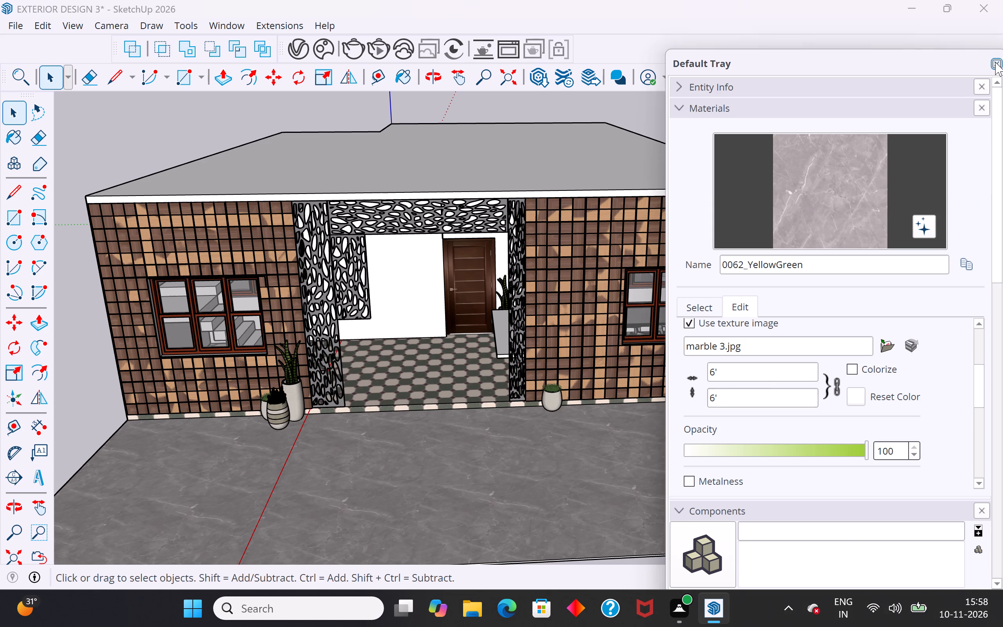
{"action": "scroll", "coordinate": [813, 332], "scroll_direction": "down", "scroll_amount": 4}
{"action": "middle_click_drag", "start_coordinate": [716, 411], "coordinate": [654, 397]}
{"action": "scroll", "coordinate": [528, 306], "scroll_direction": "up", "scroll_amount": 4}
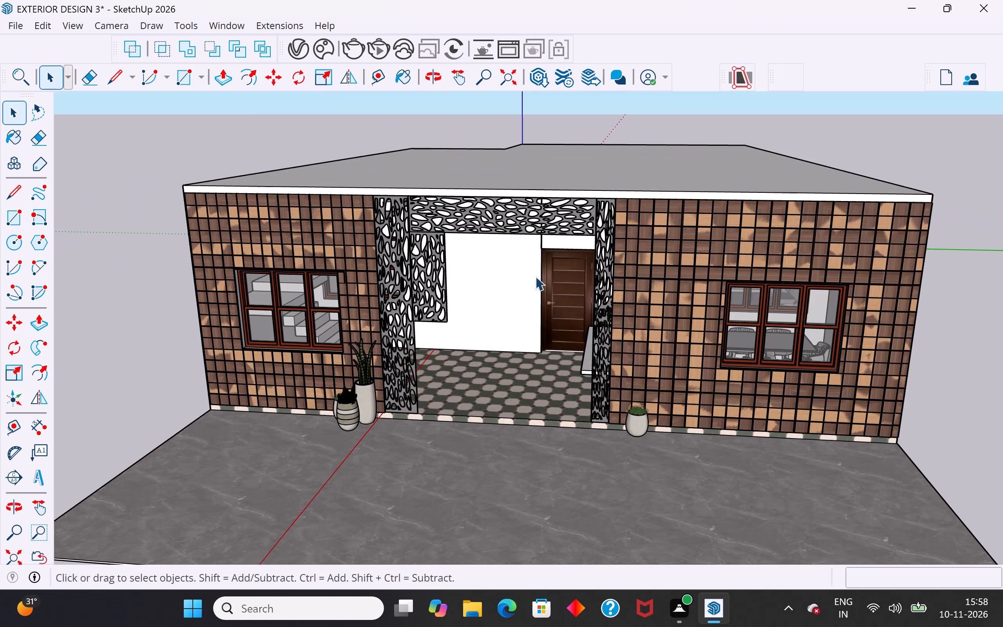
{"action": "scroll", "coordinate": [577, 301], "scroll_direction": "up", "scroll_amount": 1}
{"action": "middle_click_drag", "start_coordinate": [654, 318], "coordinate": [694, 312]}
{"action": "scroll", "coordinate": [621, 216], "scroll_direction": "down", "scroll_amount": 2}
{"action": "middle_click_drag", "start_coordinate": [623, 295], "coordinate": [661, 330]}
{"action": "scroll", "coordinate": [509, 244], "scroll_direction": "down", "scroll_amount": 5}
{"action": "middle_click_drag", "start_coordinate": [541, 382], "coordinate": [576, 432]}
{"action": "scroll", "coordinate": [734, 518], "scroll_direction": "up", "scroll_amount": 9}
{"action": "middle_click_drag", "start_coordinate": [729, 439], "coordinate": [799, 530]}
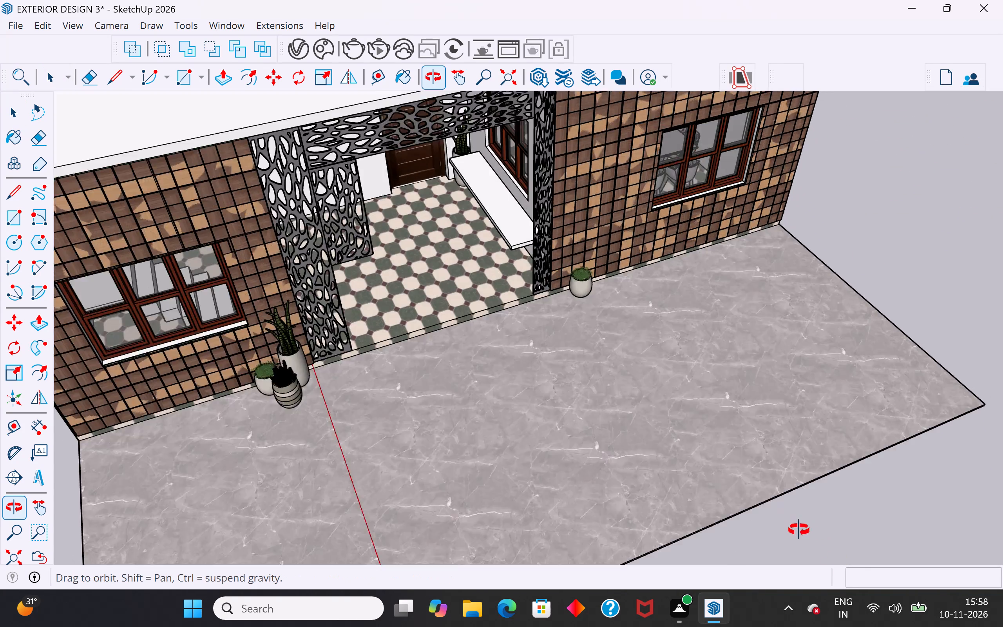
{"action": "middle_click_drag", "start_coordinate": [799, 530], "coordinate": [657, 530]}
{"action": "scroll", "coordinate": [657, 530], "scroll_direction": "down", "scroll_amount": 4}
{"action": "middle_click_drag", "start_coordinate": [479, 475], "coordinate": [496, 358]}
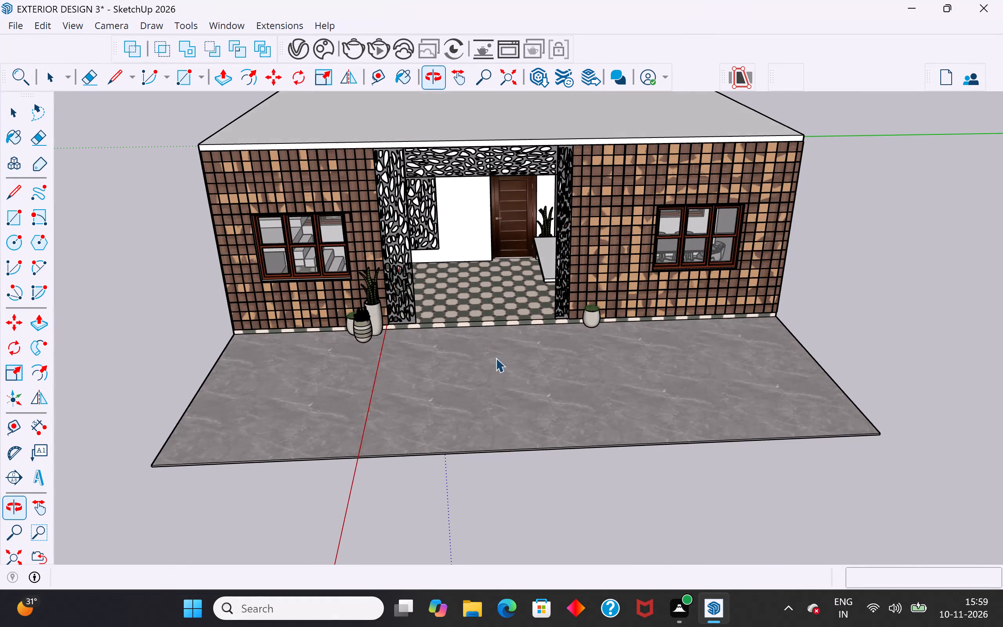
{"action": "scroll", "coordinate": [485, 391], "scroll_direction": "down", "scroll_amount": 4}
{"action": "middle_click_drag", "start_coordinate": [499, 345], "coordinate": [498, 306]}
{"action": "scroll", "coordinate": [501, 193], "scroll_direction": "up", "scroll_amount": 7}
{"action": "middle_click_drag", "start_coordinate": [503, 207], "coordinate": [494, 205]}
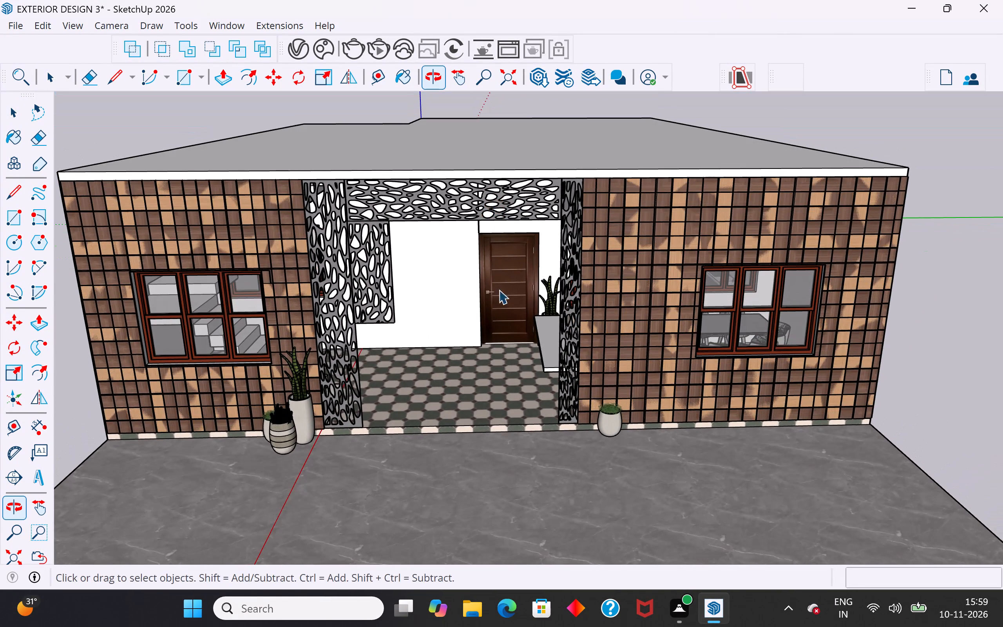
{"action": "middle_click_drag", "start_coordinate": [539, 448], "coordinate": [555, 426]}
{"action": "middle_click_drag", "start_coordinate": [504, 434], "coordinate": [509, 418]}
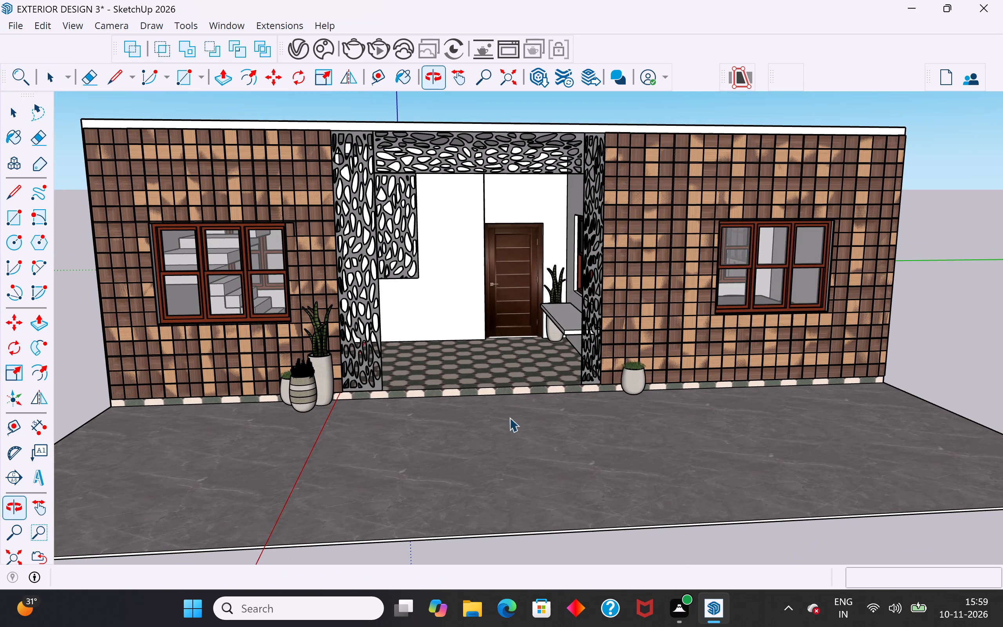
Show the Default Tray again.
{"action": "left_click", "coordinate": [216, 23]}
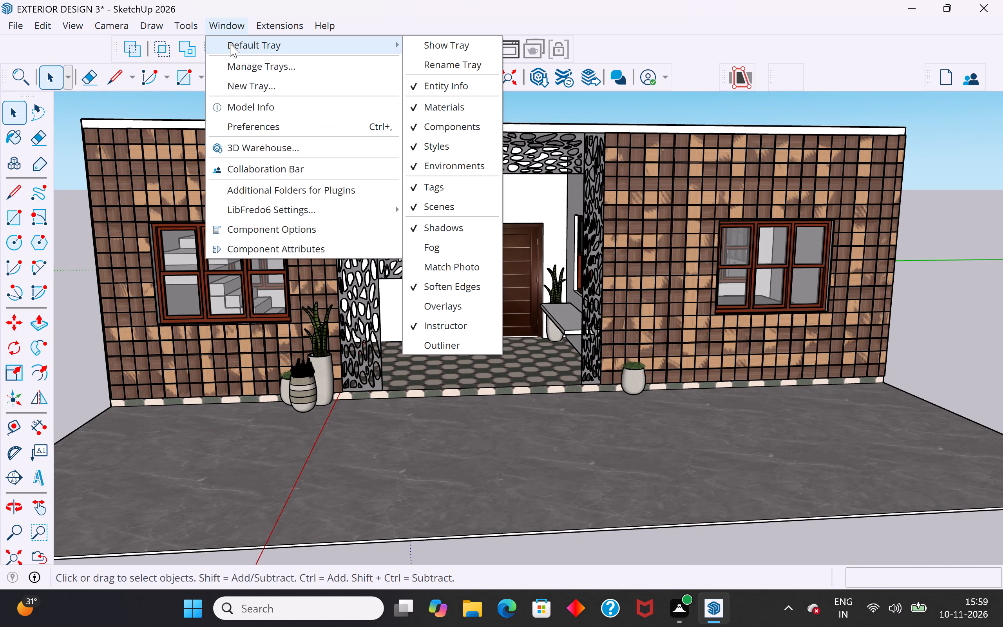
{"action": "left_click", "coordinate": [230, 43]}
{"action": "left_click", "coordinate": [442, 45]}
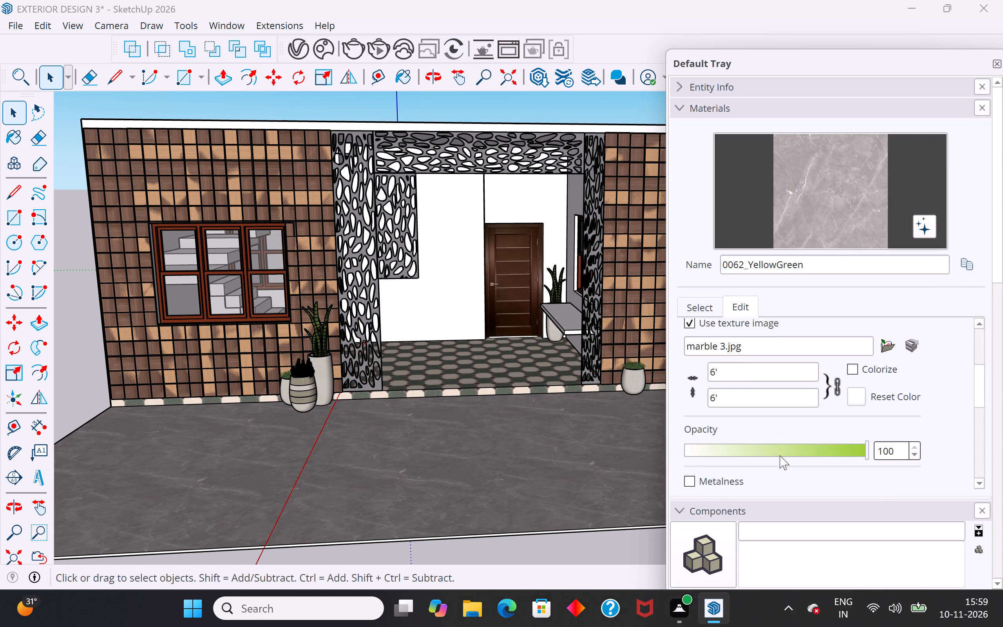
Review the 0062_YellowGreen material's colour, opacity, metalness and roughness settings and its duplication options without creating a copy.
{"action": "scroll", "coordinate": [733, 485], "scroll_direction": "down", "scroll_amount": 4}
{"action": "scroll", "coordinate": [733, 485], "scroll_direction": "up", "scroll_amount": 4}
{"action": "scroll", "coordinate": [763, 448], "scroll_direction": "up", "scroll_amount": 4}
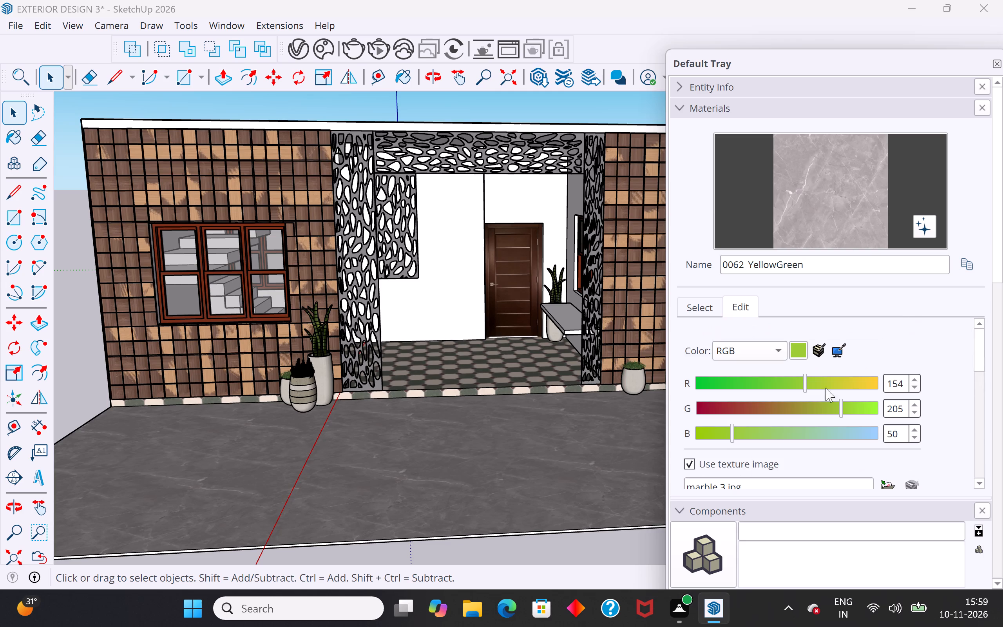
{"action": "left_click", "coordinate": [963, 264]}
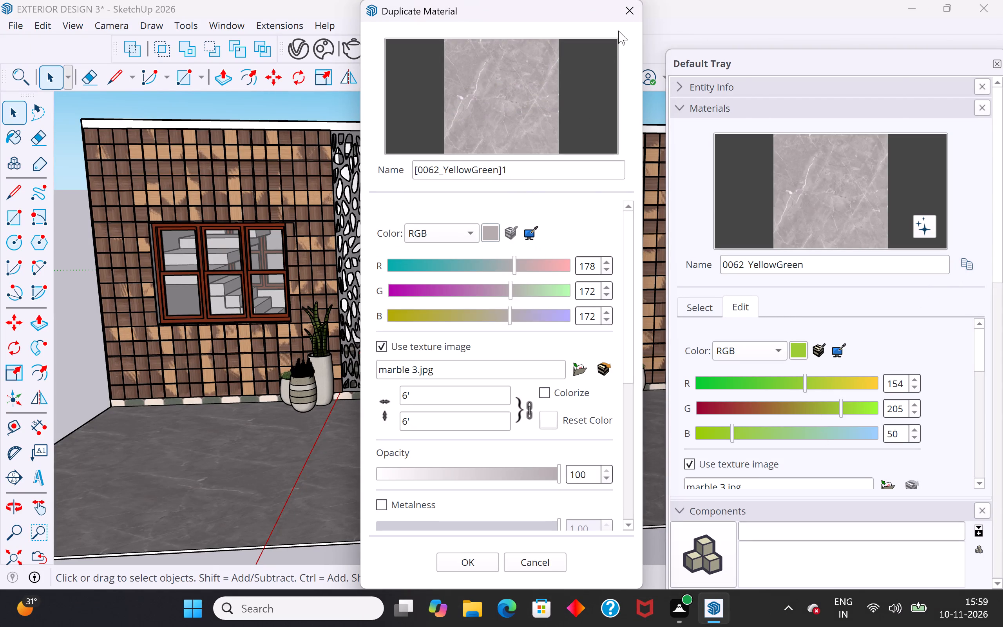
{"action": "left_click", "coordinate": [631, 11]}
{"action": "scroll", "coordinate": [793, 456], "scroll_direction": "down", "scroll_amount": 6}
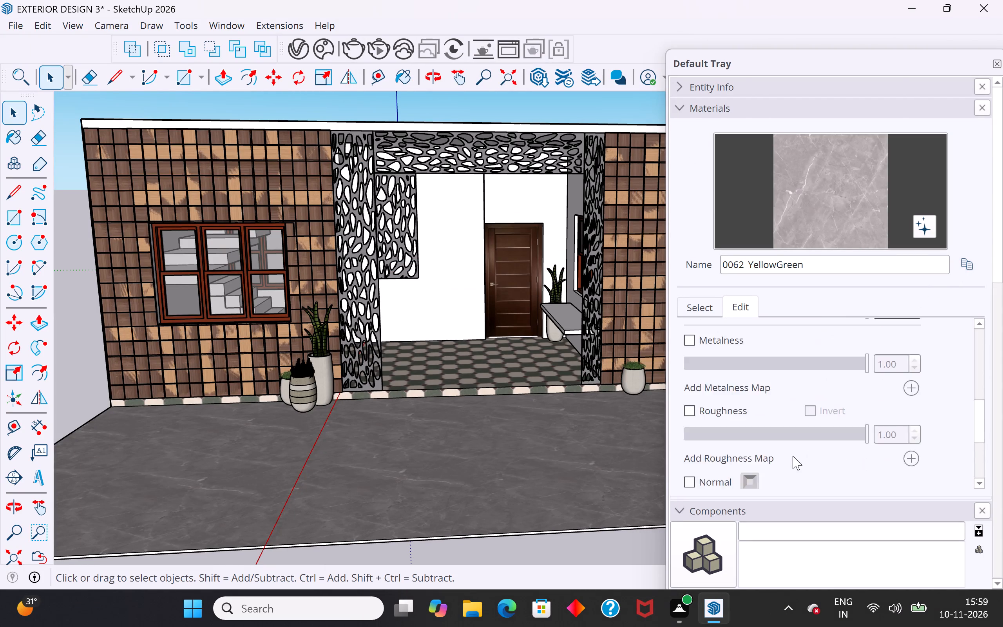
{"action": "scroll", "coordinate": [793, 456], "scroll_direction": "up", "scroll_amount": 10}
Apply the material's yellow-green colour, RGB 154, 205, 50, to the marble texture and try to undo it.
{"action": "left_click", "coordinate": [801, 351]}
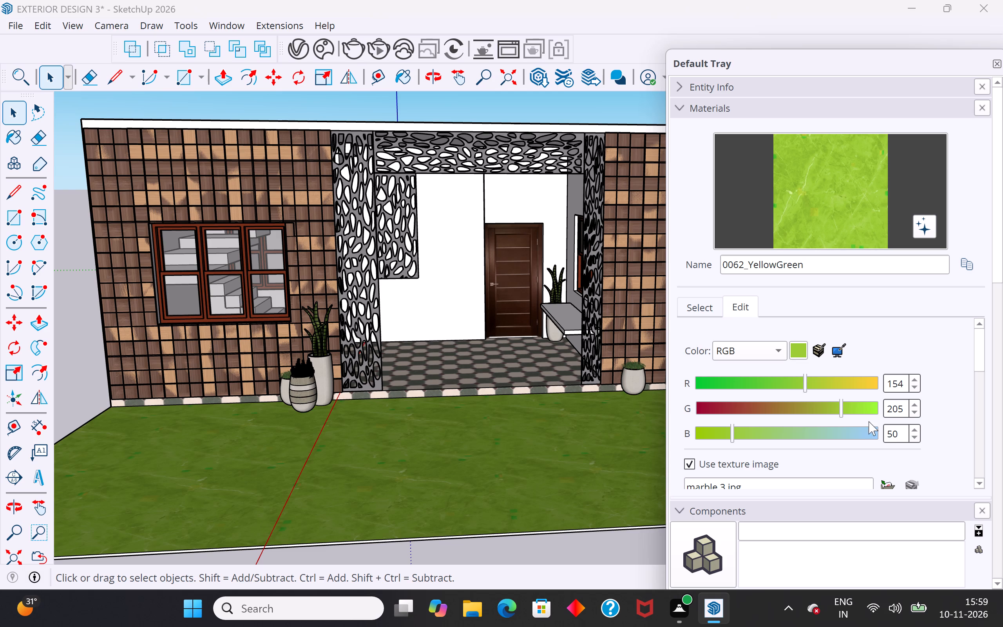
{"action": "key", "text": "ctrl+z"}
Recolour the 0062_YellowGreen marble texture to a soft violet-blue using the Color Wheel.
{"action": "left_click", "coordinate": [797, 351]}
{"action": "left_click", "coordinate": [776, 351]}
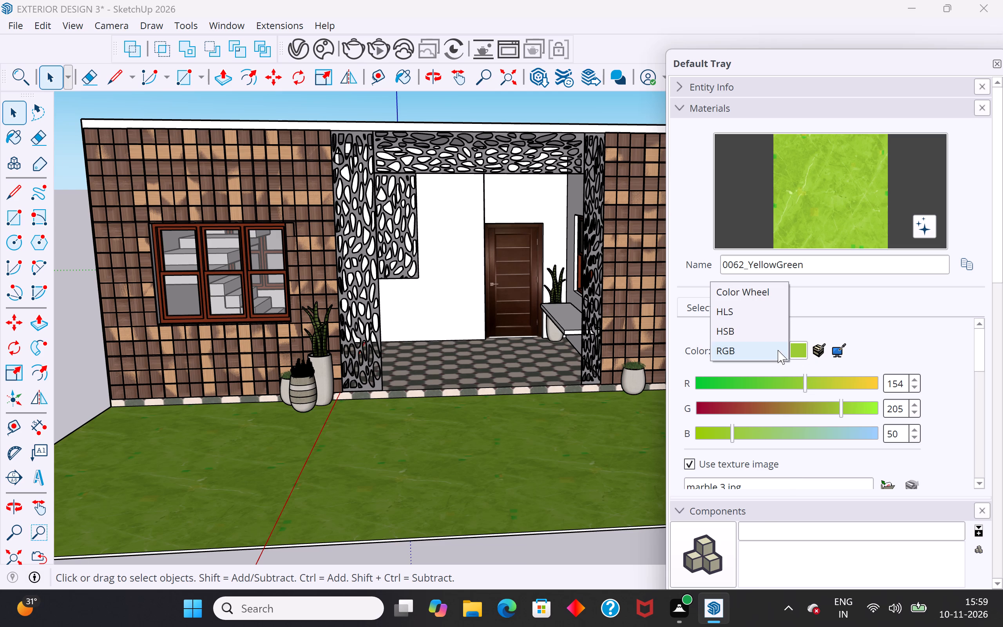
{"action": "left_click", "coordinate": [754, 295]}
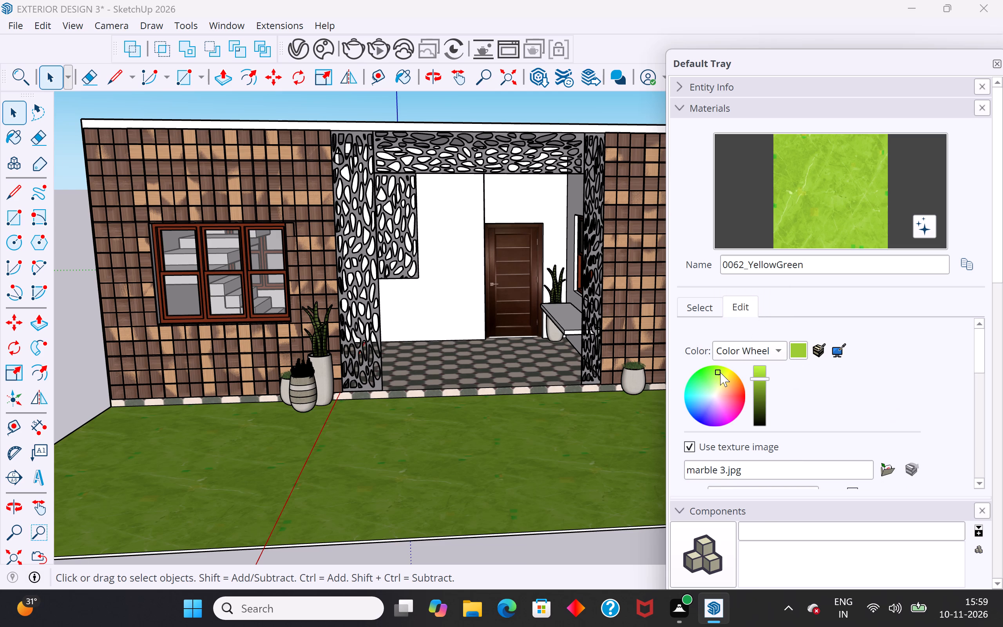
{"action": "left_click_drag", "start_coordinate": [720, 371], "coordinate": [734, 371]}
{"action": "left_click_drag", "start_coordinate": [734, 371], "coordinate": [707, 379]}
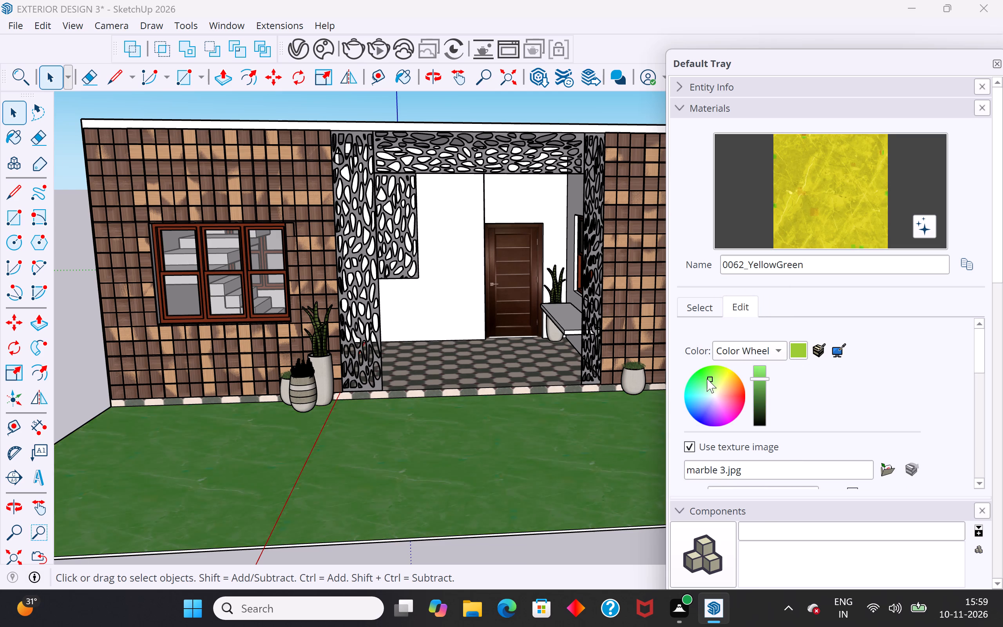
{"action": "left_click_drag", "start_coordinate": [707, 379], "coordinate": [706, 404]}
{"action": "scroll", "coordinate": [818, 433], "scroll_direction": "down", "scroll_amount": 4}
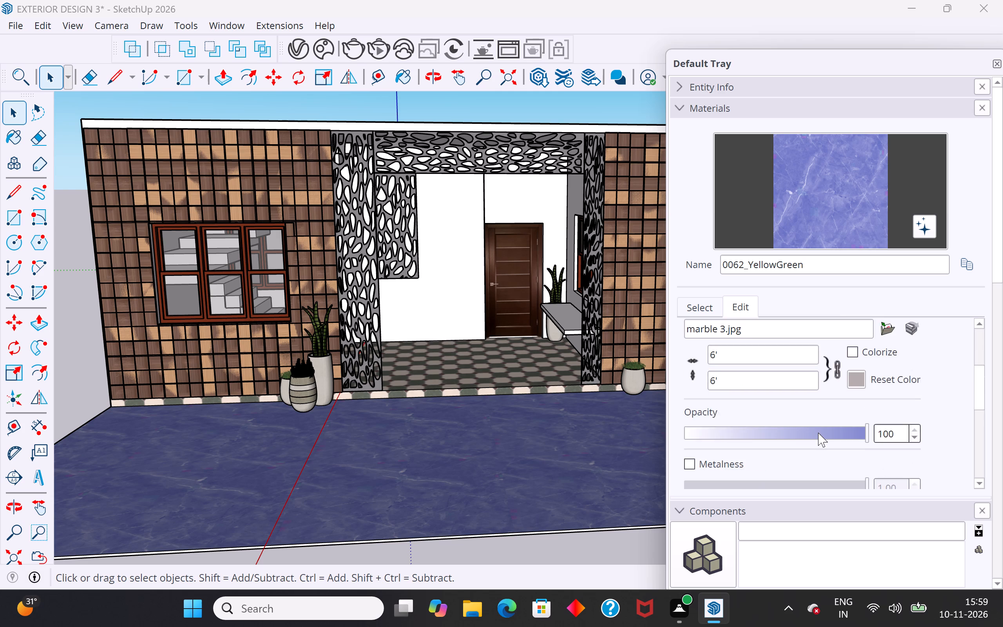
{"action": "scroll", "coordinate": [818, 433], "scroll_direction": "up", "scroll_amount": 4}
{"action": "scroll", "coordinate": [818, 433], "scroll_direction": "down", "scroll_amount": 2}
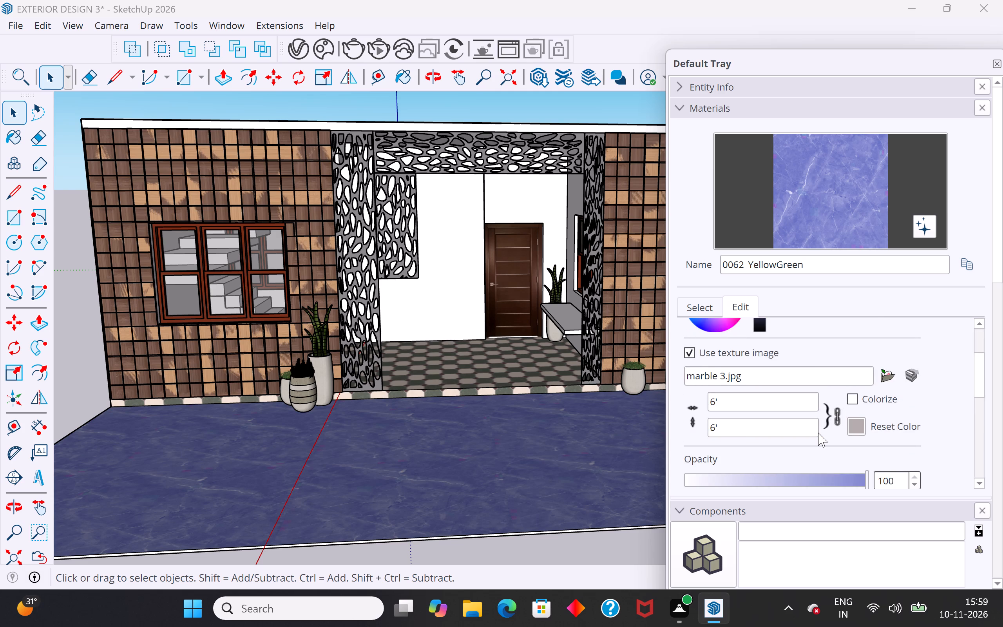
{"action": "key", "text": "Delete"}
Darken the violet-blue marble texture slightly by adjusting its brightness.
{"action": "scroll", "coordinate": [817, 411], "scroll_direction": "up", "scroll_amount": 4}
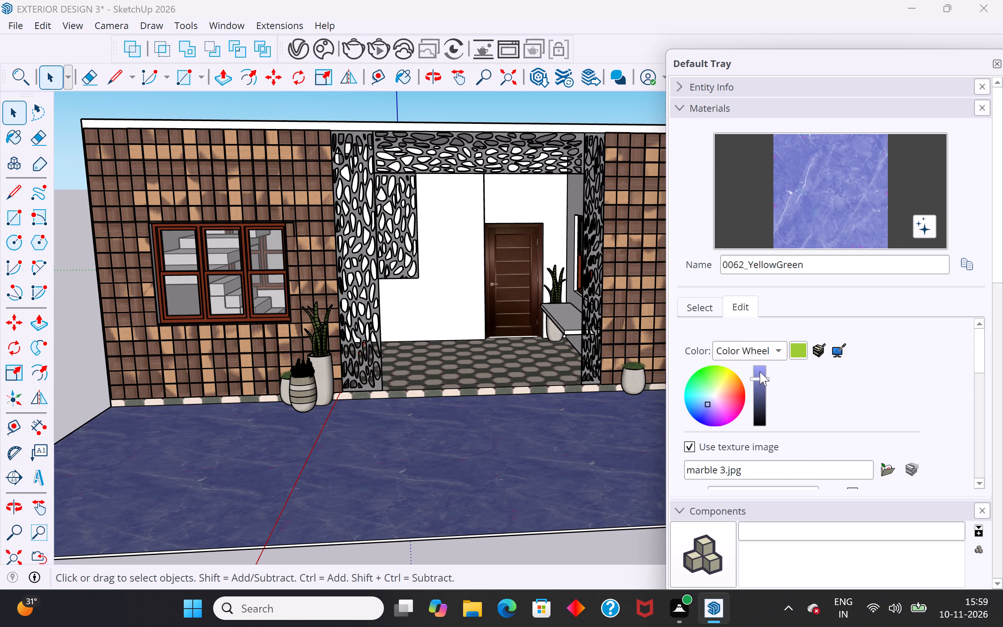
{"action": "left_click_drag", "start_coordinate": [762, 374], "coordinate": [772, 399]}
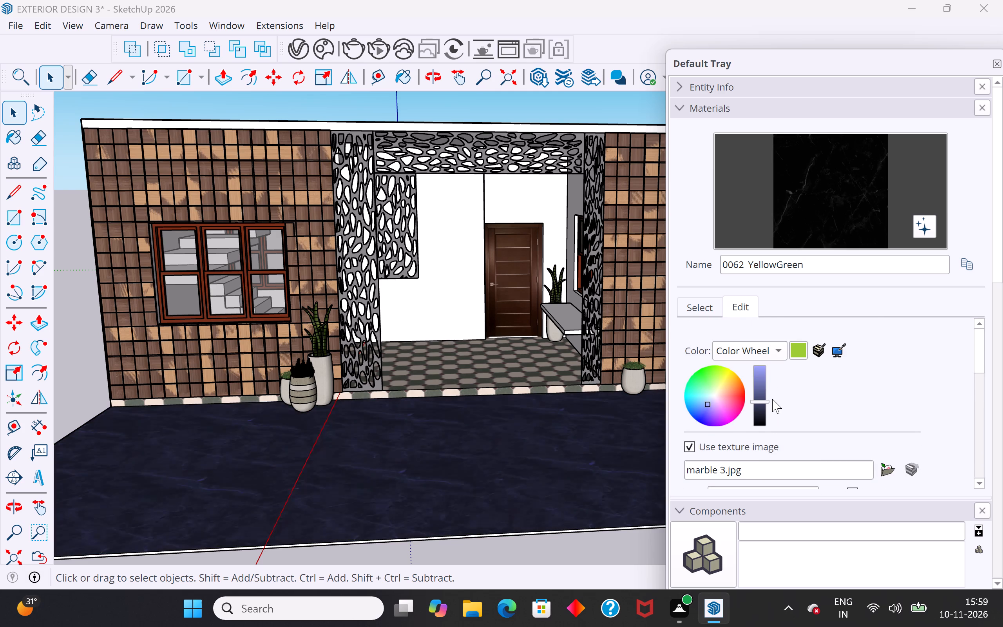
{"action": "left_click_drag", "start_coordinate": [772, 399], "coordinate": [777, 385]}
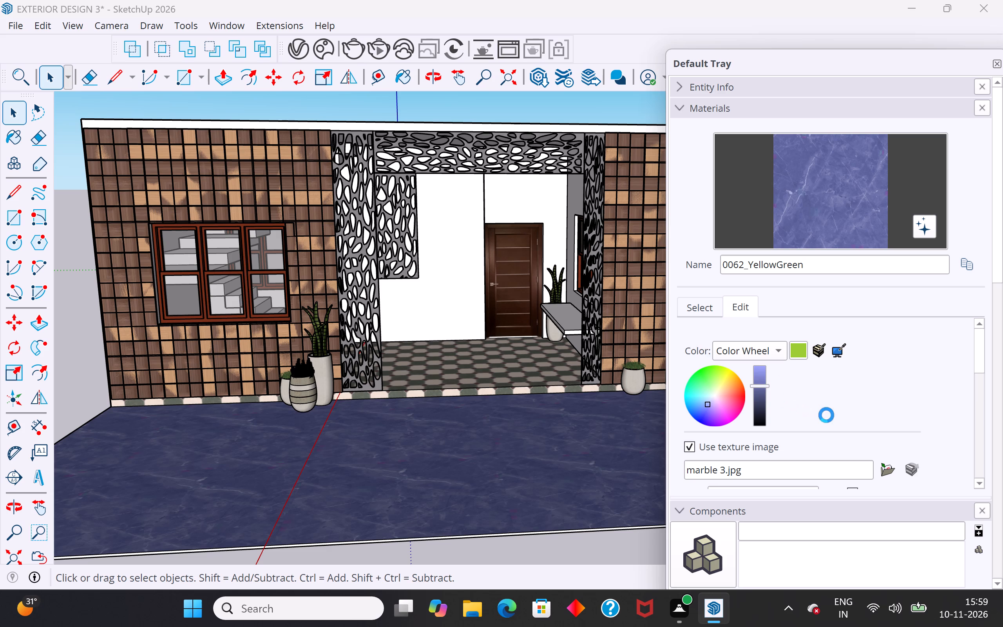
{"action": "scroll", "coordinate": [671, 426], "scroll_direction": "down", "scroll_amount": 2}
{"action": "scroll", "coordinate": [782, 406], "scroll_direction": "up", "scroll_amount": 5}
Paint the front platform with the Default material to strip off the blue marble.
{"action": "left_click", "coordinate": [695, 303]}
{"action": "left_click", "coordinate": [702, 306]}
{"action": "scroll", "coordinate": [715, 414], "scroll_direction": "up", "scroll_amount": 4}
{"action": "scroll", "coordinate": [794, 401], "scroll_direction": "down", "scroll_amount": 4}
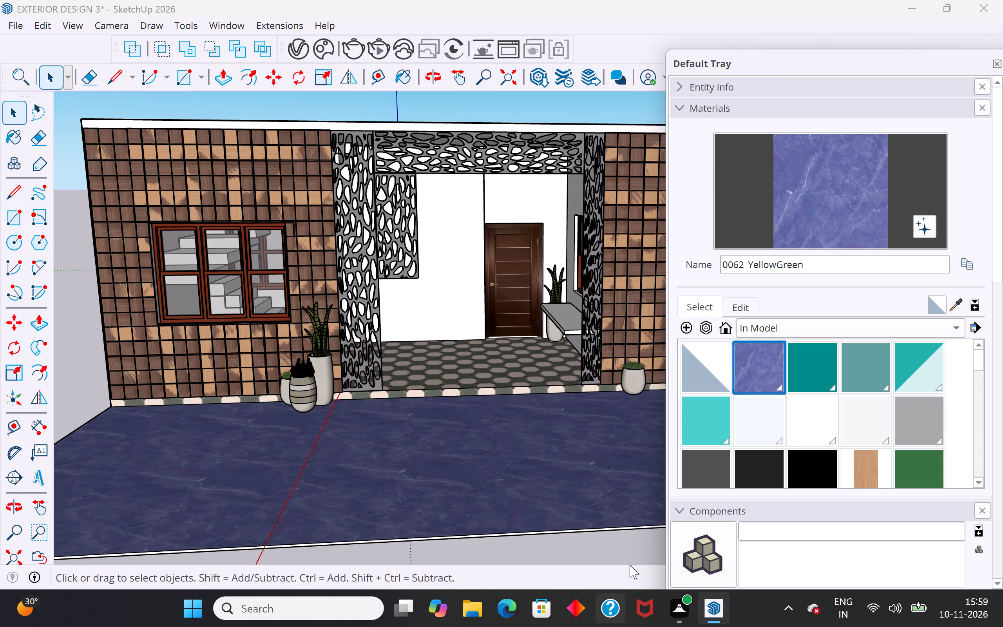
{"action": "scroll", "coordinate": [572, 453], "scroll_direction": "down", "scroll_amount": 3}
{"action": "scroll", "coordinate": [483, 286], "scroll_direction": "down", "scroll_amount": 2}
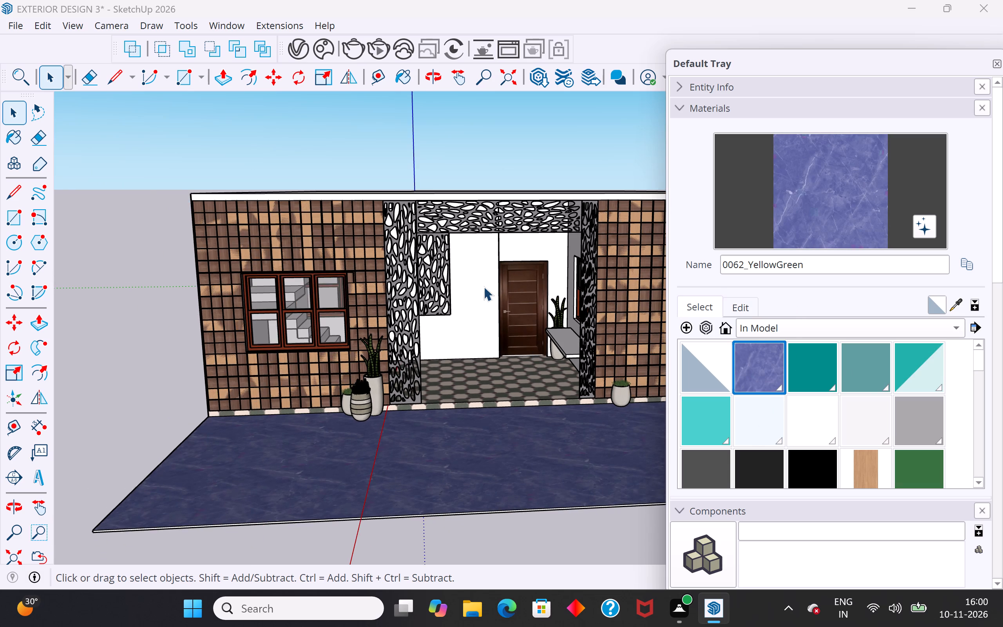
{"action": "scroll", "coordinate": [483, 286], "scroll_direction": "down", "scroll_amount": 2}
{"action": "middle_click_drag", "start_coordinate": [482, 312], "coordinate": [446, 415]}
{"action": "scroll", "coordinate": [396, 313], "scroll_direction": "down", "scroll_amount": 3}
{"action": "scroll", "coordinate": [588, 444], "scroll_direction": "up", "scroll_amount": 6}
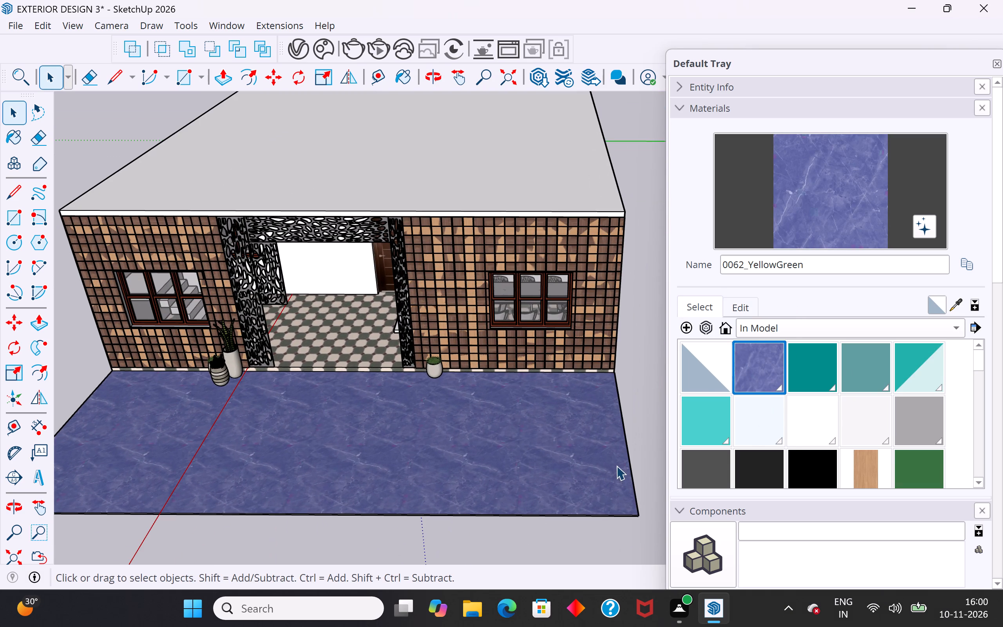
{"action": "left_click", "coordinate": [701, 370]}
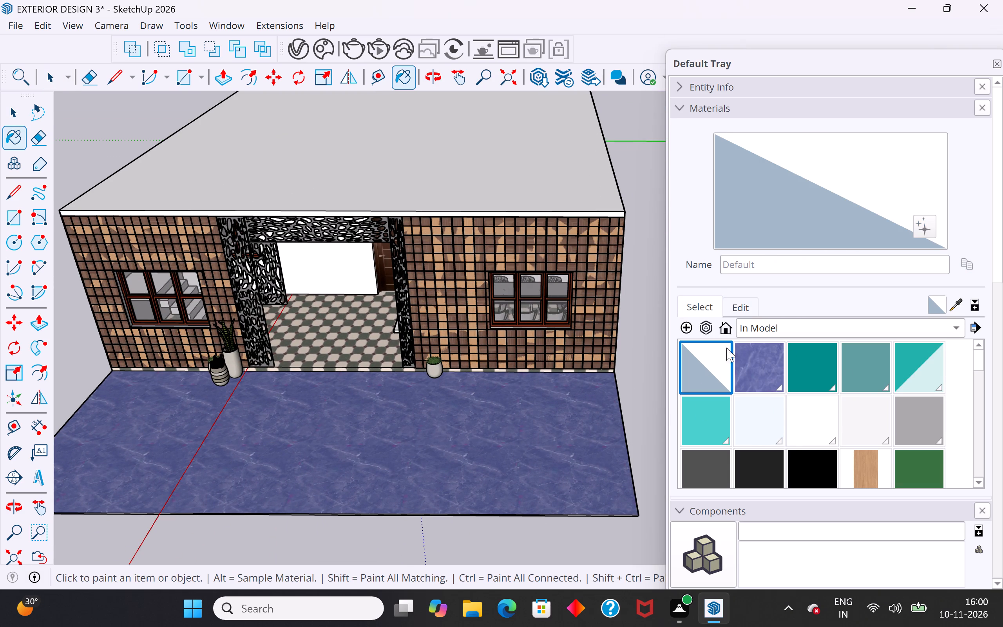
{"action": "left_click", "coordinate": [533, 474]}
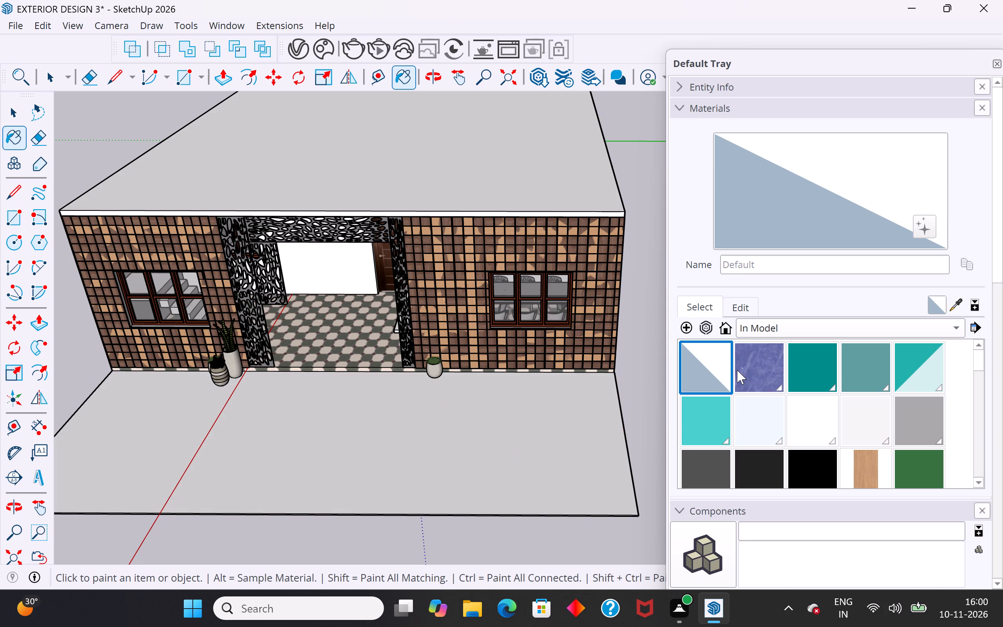
Look through the In Model materials for a suitable finish for the front platform.
{"action": "scroll", "coordinate": [832, 418], "scroll_direction": "down", "scroll_amount": 4}
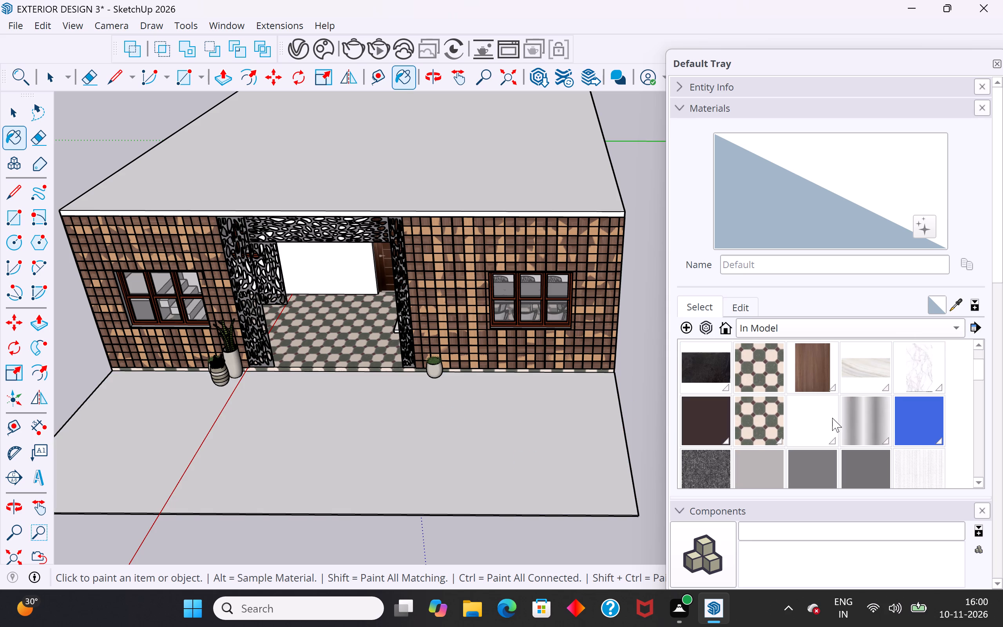
{"action": "scroll", "coordinate": [754, 433], "scroll_direction": "down", "scroll_amount": 10}
{"action": "scroll", "coordinate": [754, 433], "scroll_direction": "up", "scroll_amount": 13}
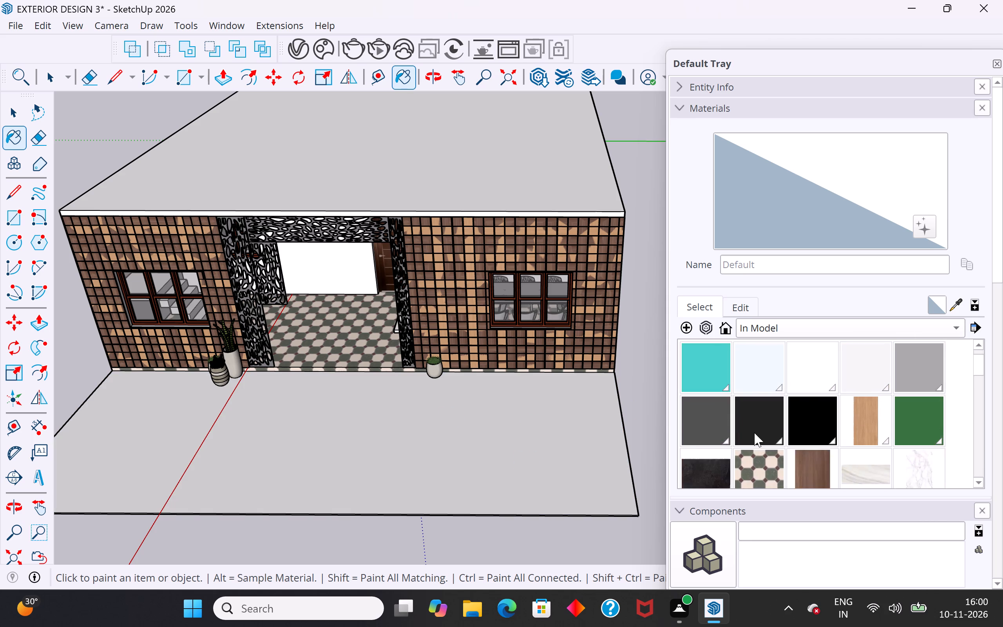
{"action": "scroll", "coordinate": [754, 433], "scroll_direction": "up", "scroll_amount": 2}
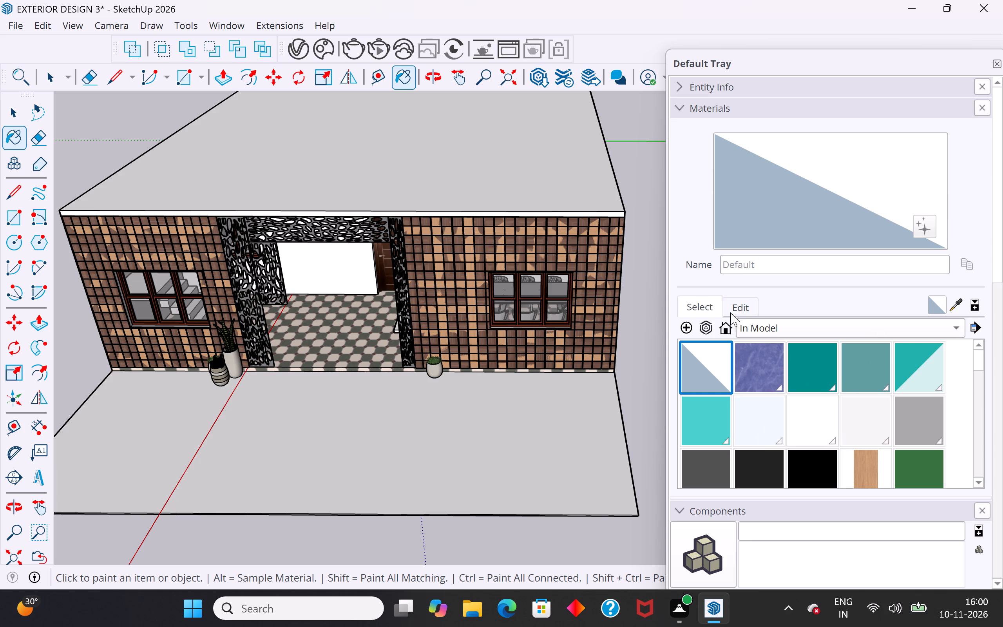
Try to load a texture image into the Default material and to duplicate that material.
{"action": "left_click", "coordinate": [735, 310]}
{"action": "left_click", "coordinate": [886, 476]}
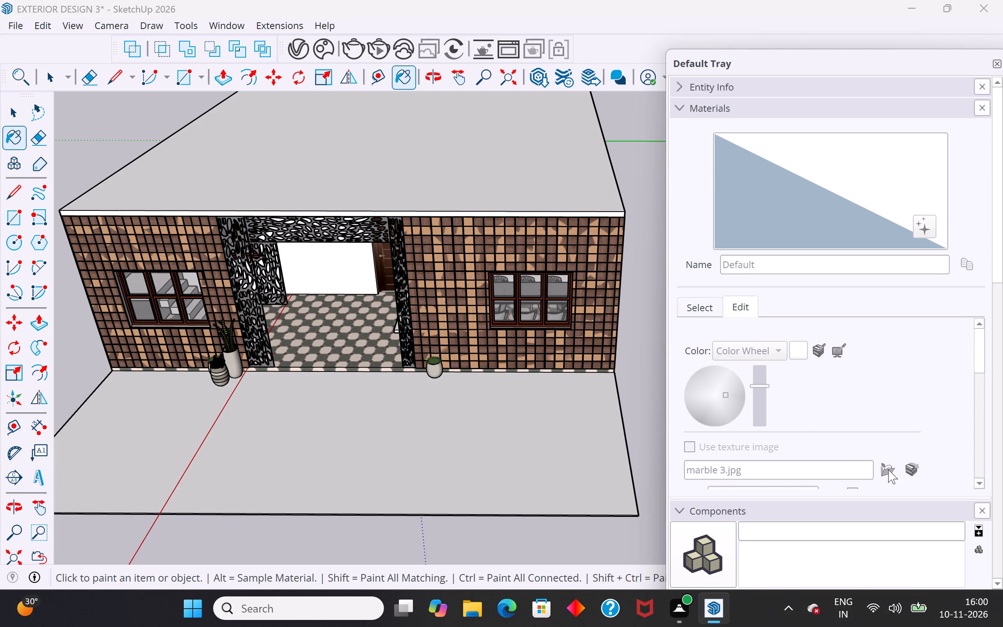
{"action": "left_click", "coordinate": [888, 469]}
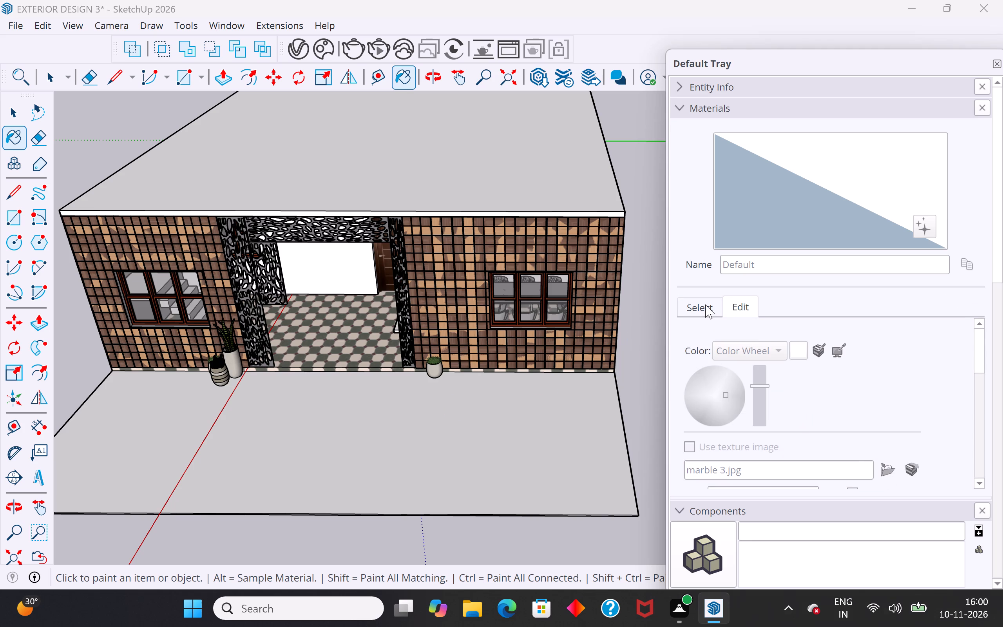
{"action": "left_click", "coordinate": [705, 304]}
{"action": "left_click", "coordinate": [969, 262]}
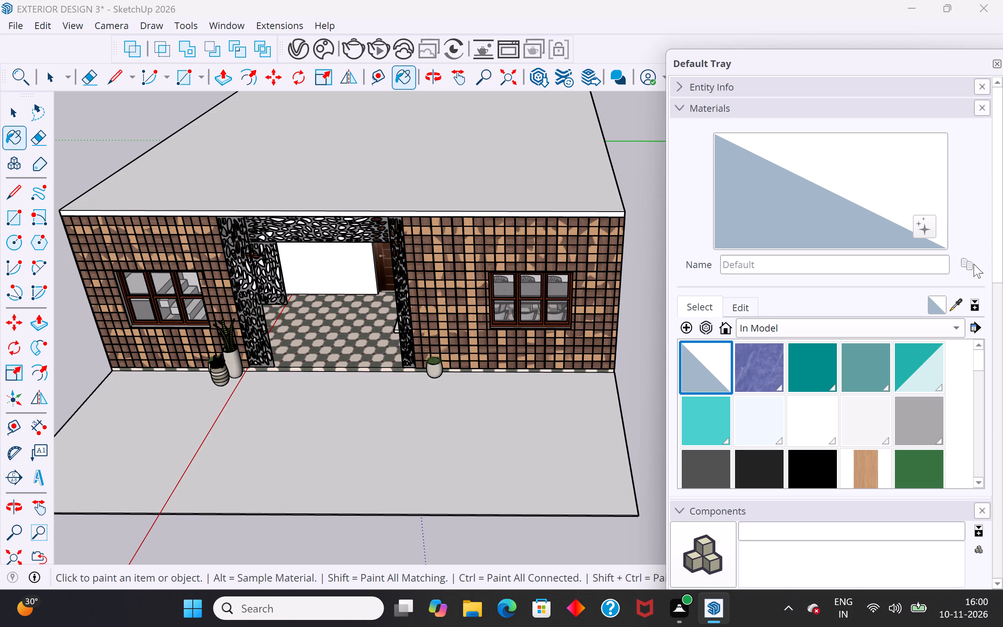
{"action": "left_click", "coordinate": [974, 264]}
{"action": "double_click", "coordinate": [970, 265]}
Paint the front platform with the 0080_DarkCyan material from the In Model collection.
{"action": "left_click", "coordinate": [759, 325]}
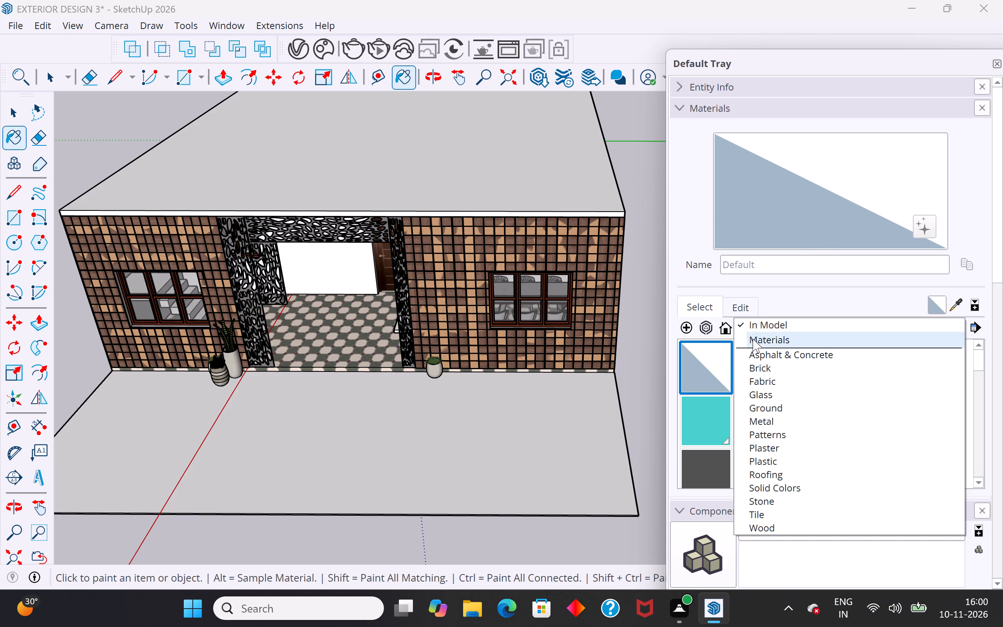
{"action": "left_click", "coordinate": [714, 373]}
{"action": "left_click", "coordinate": [803, 365]}
{"action": "left_click", "coordinate": [587, 433]}
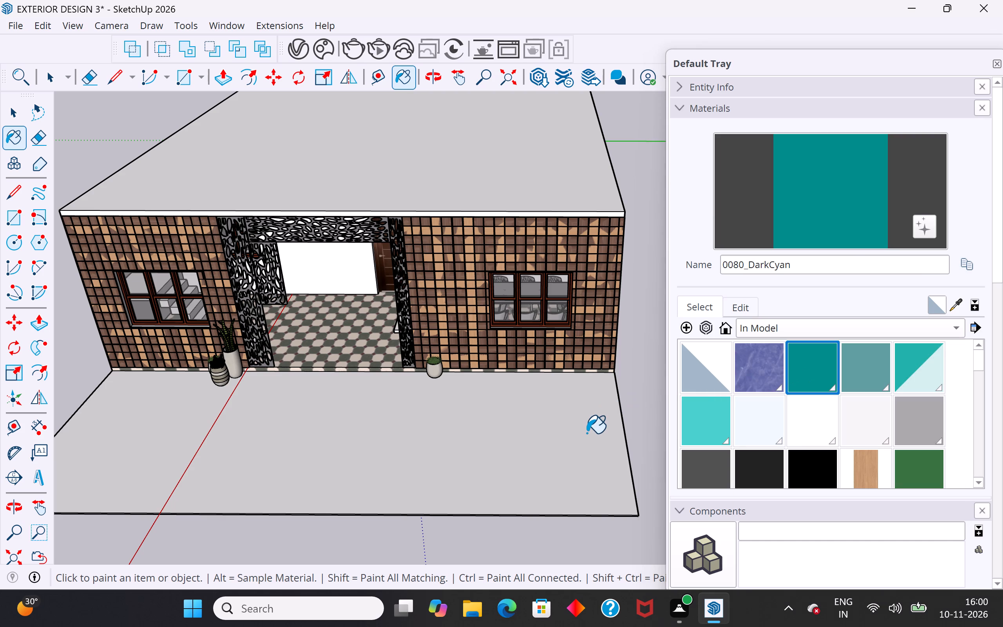
Give the 0080_DarkCyan material the tile image from the sketch up reference folder as its texture.
{"action": "left_click", "coordinate": [748, 311]}
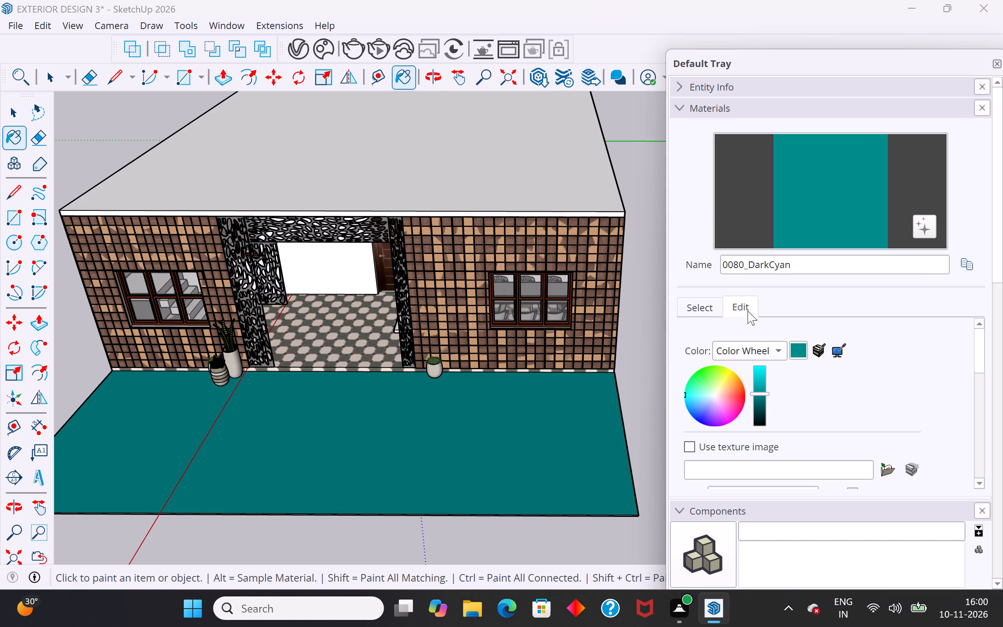
{"action": "left_click", "coordinate": [881, 471]}
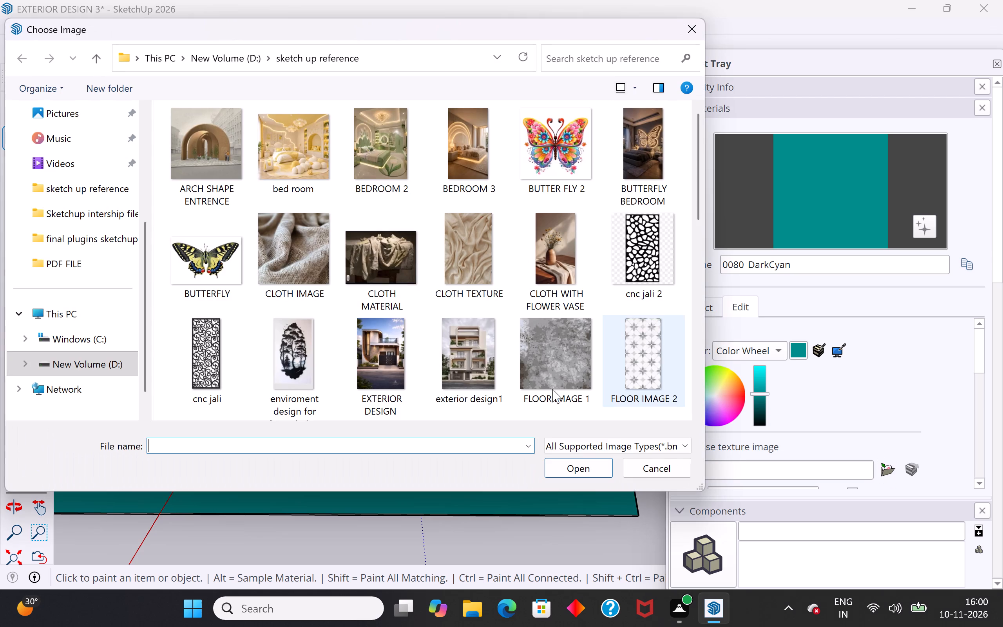
{"action": "scroll", "coordinate": [401, 358], "scroll_direction": "down", "scroll_amount": 2}
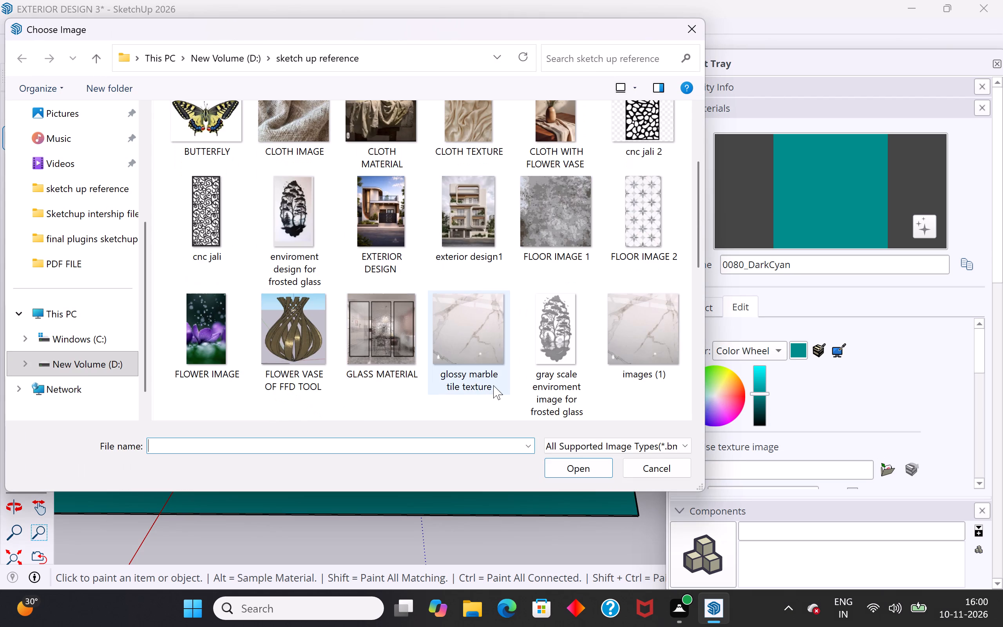
{"action": "scroll", "coordinate": [493, 385], "scroll_direction": "down", "scroll_amount": 4}
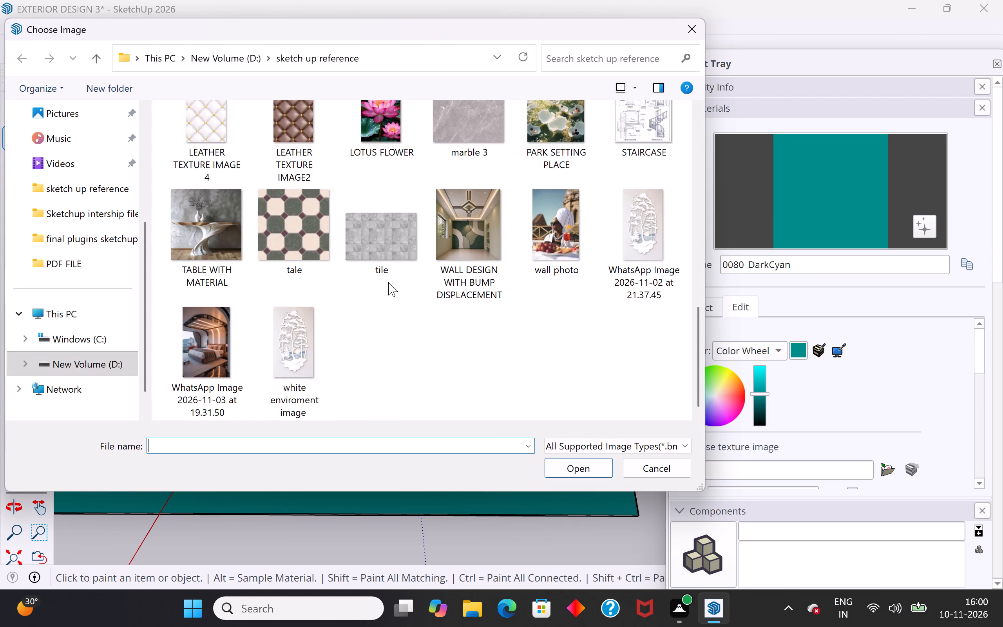
{"action": "scroll", "coordinate": [388, 282], "scroll_direction": "up", "scroll_amount": 1}
{"action": "left_click", "coordinate": [483, 154]}
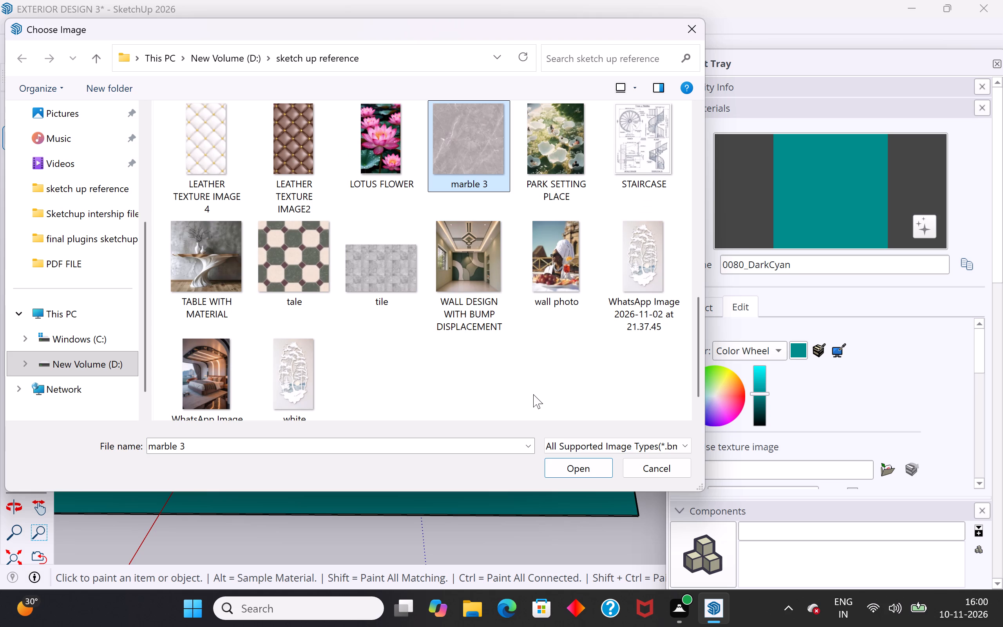
{"action": "left_click", "coordinate": [385, 284]}
{"action": "left_click", "coordinate": [594, 469]}
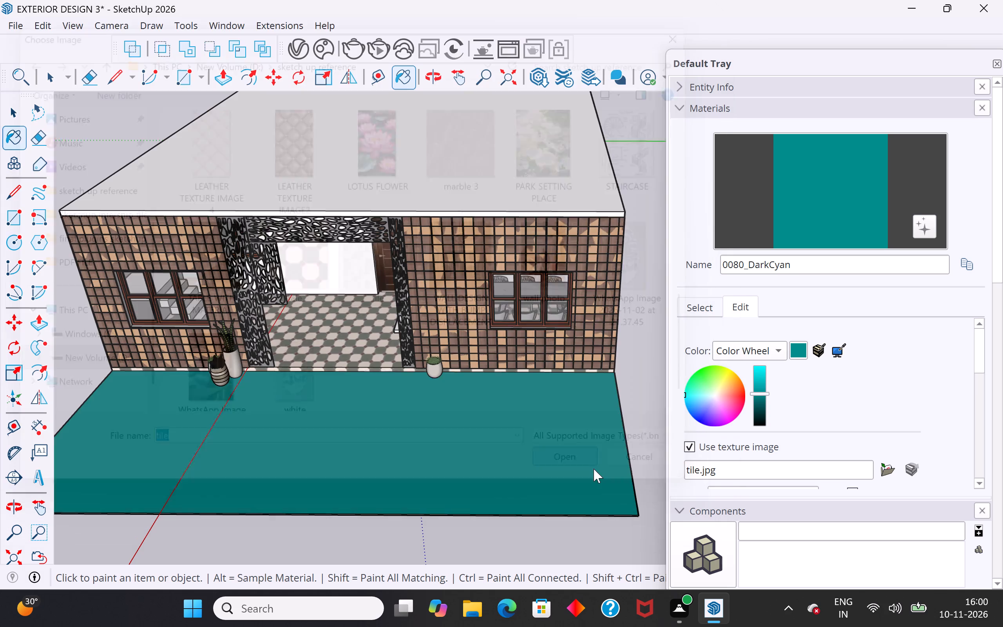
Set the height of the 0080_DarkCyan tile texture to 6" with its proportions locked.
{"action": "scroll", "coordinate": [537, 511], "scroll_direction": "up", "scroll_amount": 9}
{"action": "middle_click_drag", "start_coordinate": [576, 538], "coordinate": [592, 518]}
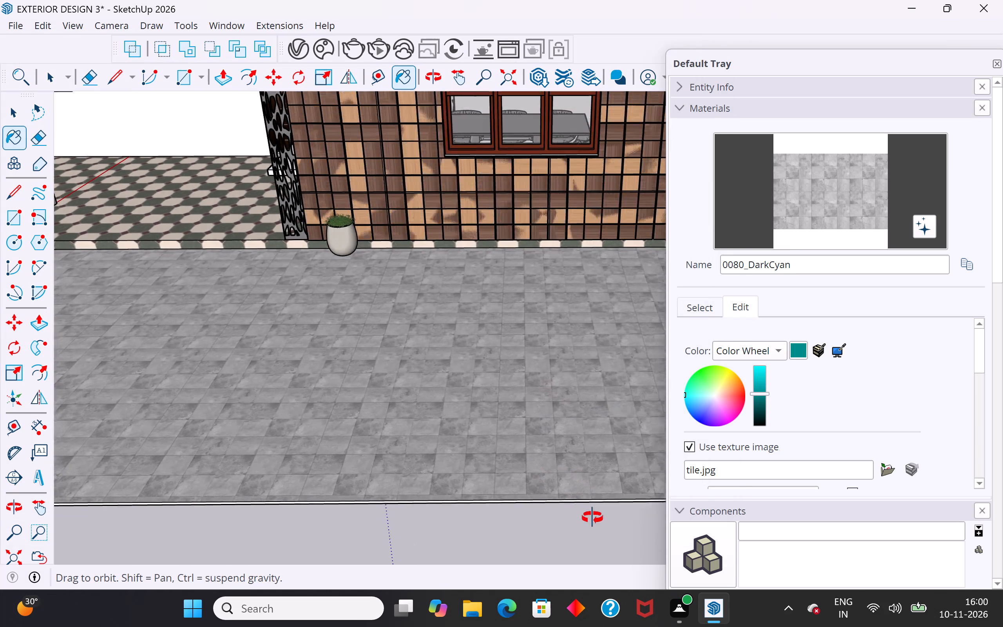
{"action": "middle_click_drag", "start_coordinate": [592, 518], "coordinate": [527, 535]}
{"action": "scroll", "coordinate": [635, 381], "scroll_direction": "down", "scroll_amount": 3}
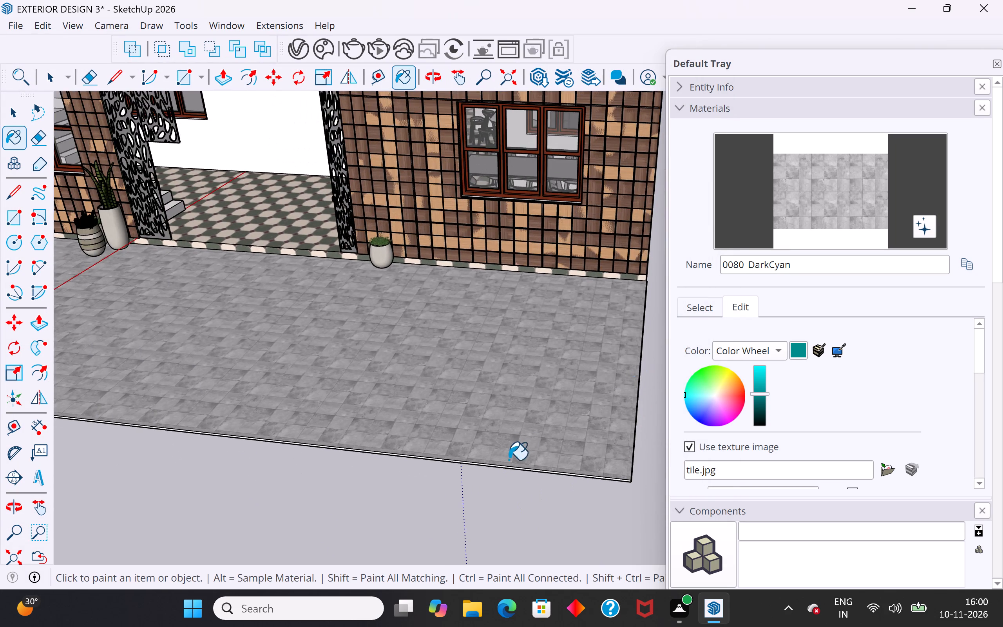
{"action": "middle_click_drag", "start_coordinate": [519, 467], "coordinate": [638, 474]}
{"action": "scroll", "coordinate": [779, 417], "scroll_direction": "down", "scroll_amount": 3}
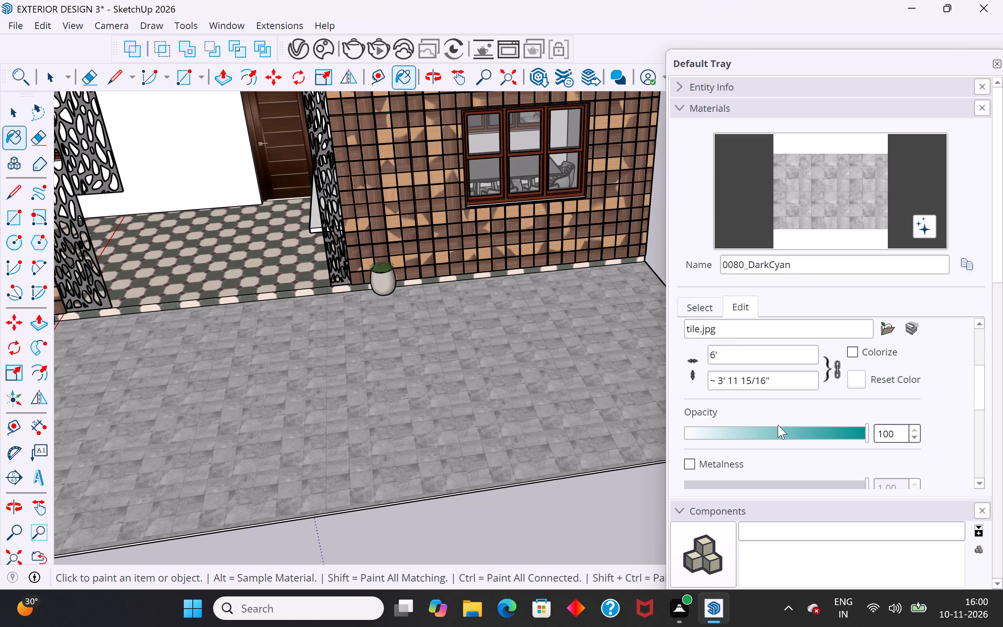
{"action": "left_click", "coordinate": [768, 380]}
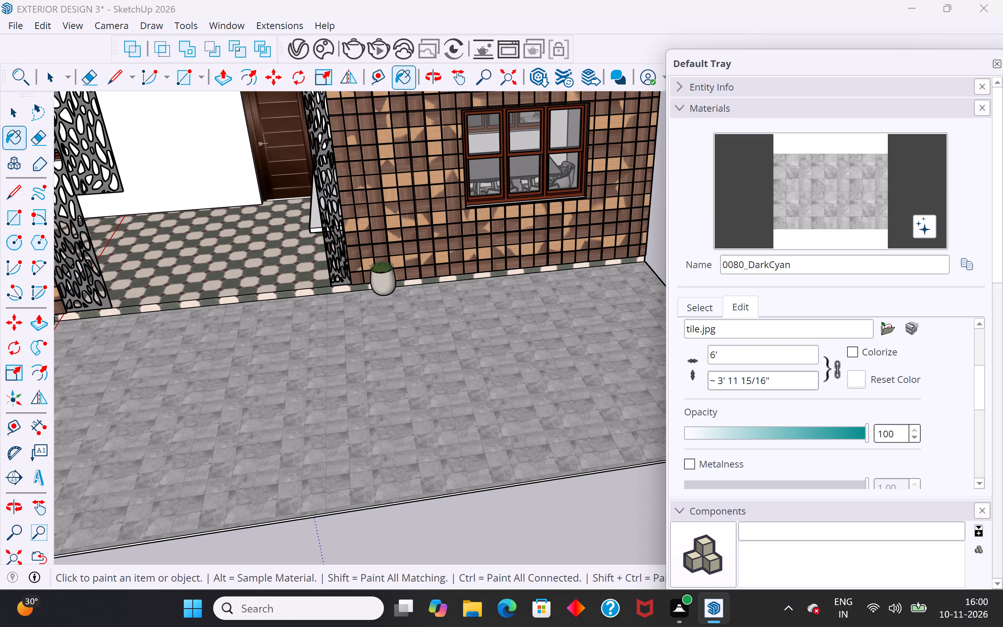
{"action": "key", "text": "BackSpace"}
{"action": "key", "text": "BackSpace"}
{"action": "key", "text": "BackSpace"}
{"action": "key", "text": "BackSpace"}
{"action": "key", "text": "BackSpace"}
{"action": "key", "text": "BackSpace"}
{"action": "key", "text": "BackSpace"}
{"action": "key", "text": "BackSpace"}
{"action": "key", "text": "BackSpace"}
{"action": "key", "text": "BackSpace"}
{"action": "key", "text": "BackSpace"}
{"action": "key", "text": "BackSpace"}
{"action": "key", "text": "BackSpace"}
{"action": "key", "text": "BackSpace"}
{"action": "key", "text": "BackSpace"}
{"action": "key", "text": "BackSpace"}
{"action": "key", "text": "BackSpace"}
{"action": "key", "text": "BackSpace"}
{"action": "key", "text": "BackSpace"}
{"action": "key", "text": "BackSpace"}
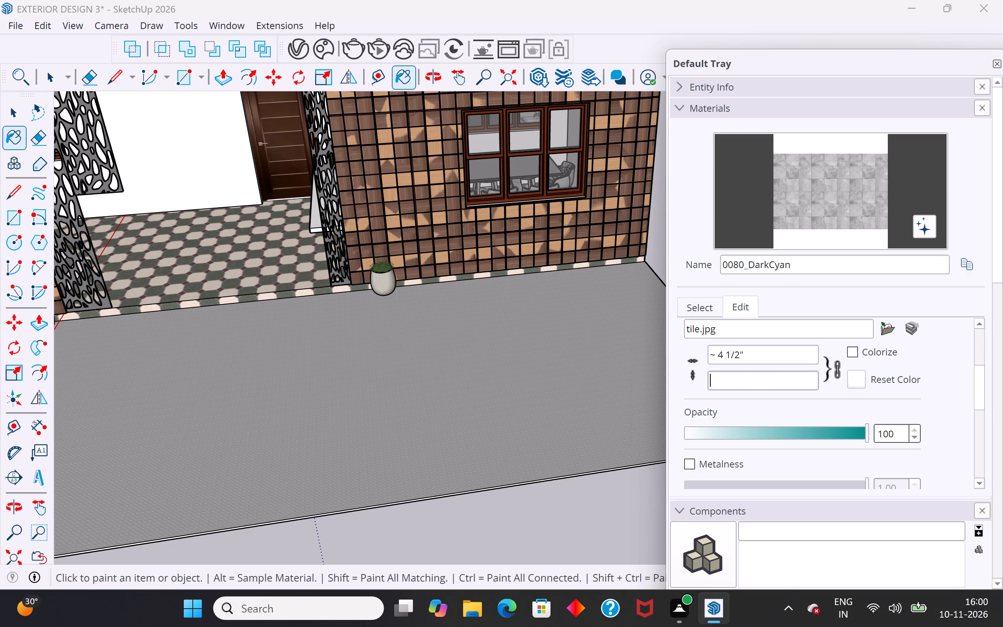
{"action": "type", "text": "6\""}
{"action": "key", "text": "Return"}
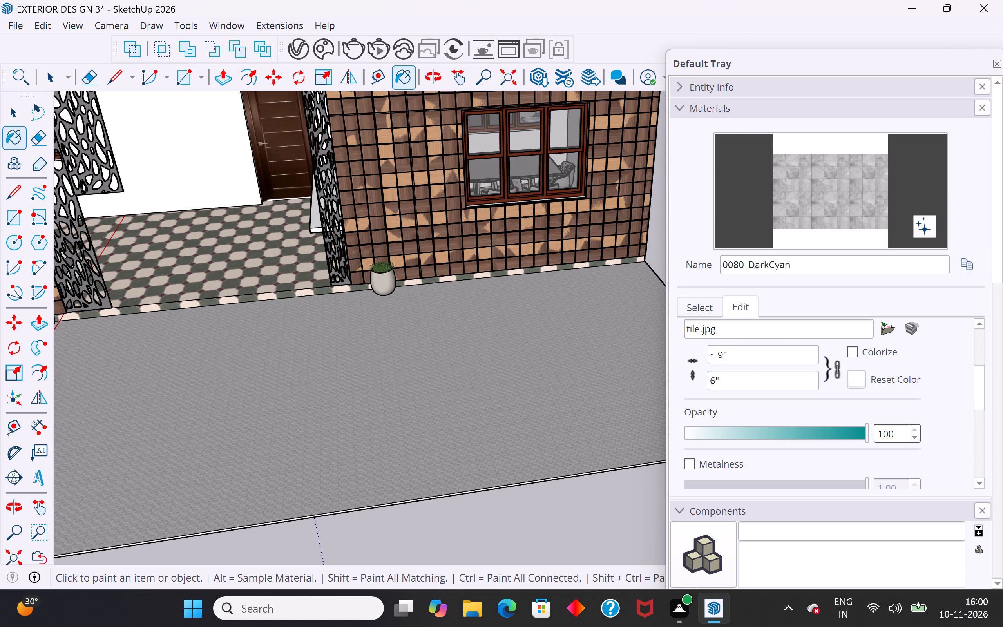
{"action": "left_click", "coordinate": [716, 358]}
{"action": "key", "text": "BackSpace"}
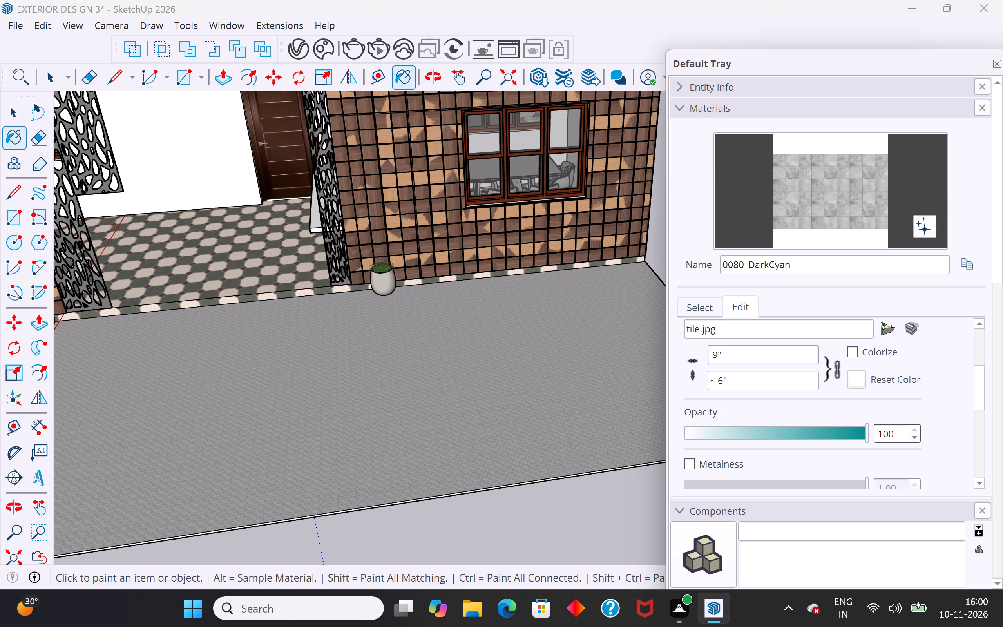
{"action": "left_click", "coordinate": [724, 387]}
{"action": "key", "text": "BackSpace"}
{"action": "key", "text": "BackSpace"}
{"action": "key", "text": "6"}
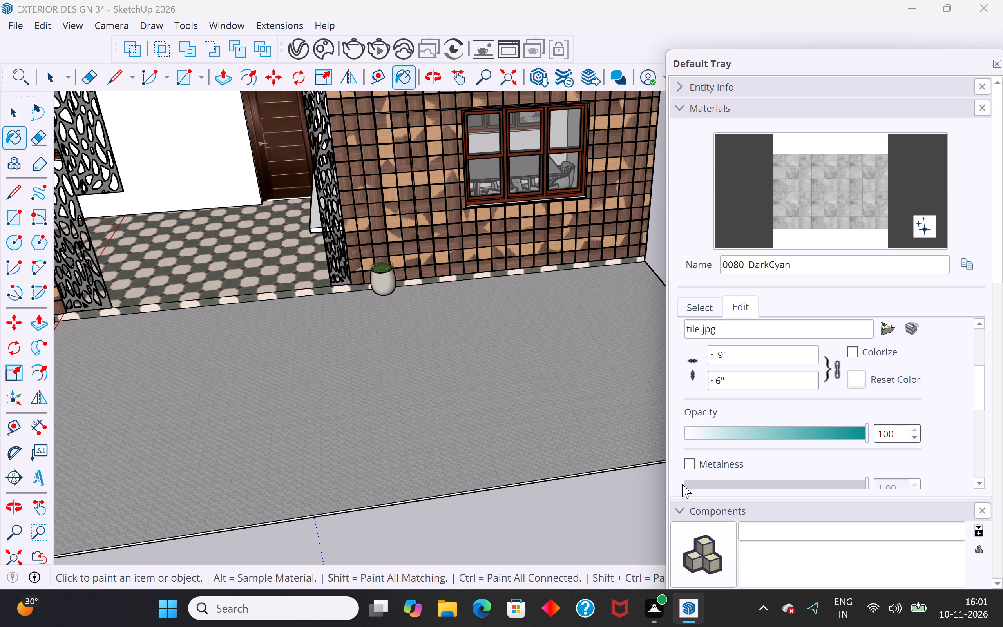
Examine the scale of the tile pattern on the front platform, up close and from farther away.
{"action": "left_click", "coordinate": [14, 121]}
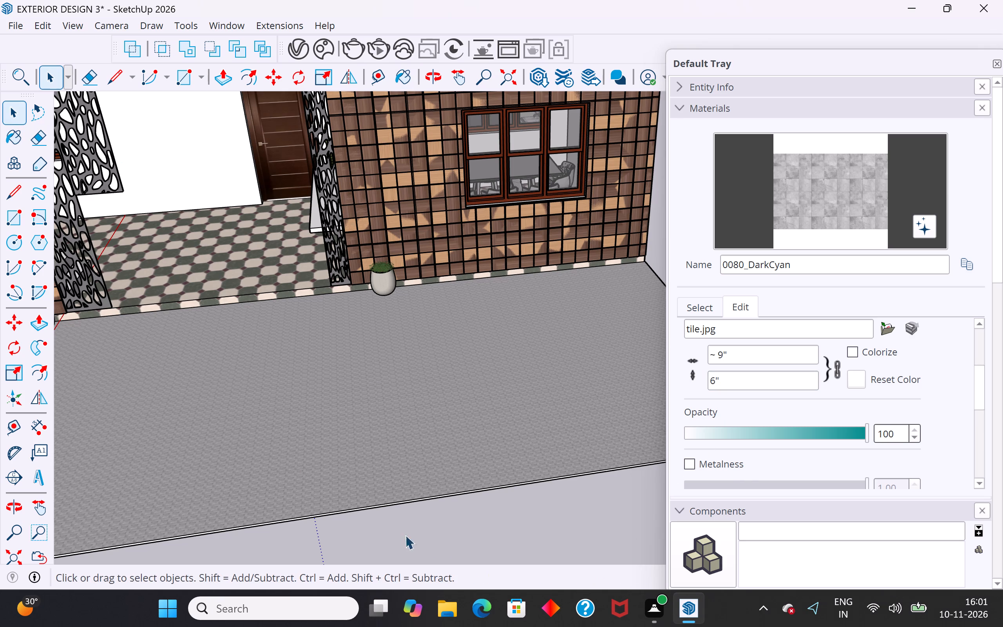
{"action": "left_click", "coordinate": [532, 528]}
{"action": "scroll", "coordinate": [589, 455], "scroll_direction": "up", "scroll_amount": 5}
{"action": "scroll", "coordinate": [438, 390], "scroll_direction": "down", "scroll_amount": 5}
{"action": "scroll", "coordinate": [623, 384], "scroll_direction": "up", "scroll_amount": 5}
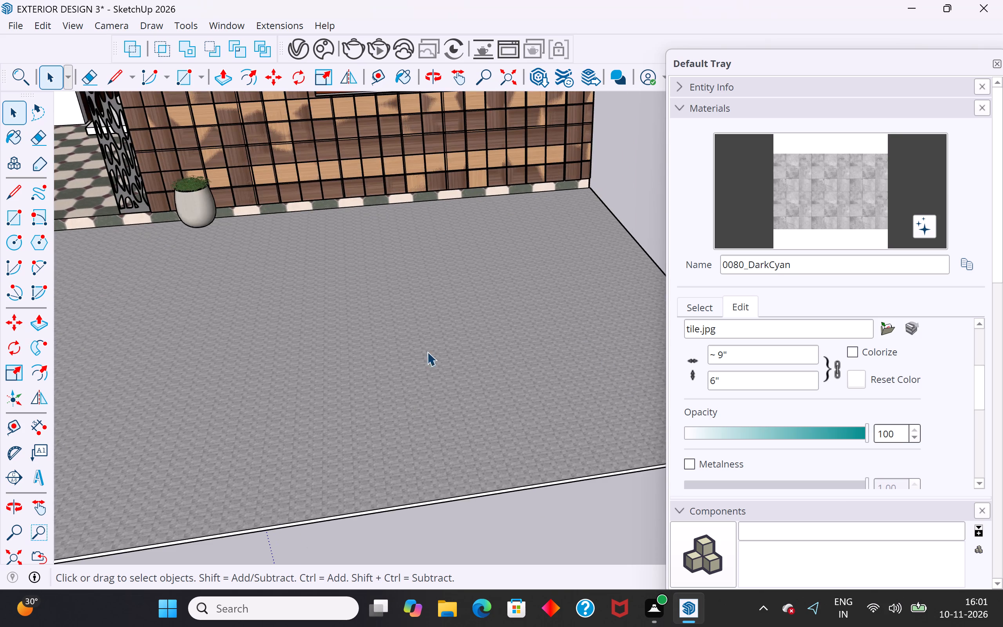
{"action": "scroll", "coordinate": [254, 402], "scroll_direction": "down", "scroll_amount": 6}
{"action": "scroll", "coordinate": [492, 436], "scroll_direction": "up", "scroll_amount": 20}
{"action": "scroll", "coordinate": [532, 432], "scroll_direction": "down", "scroll_amount": 5}
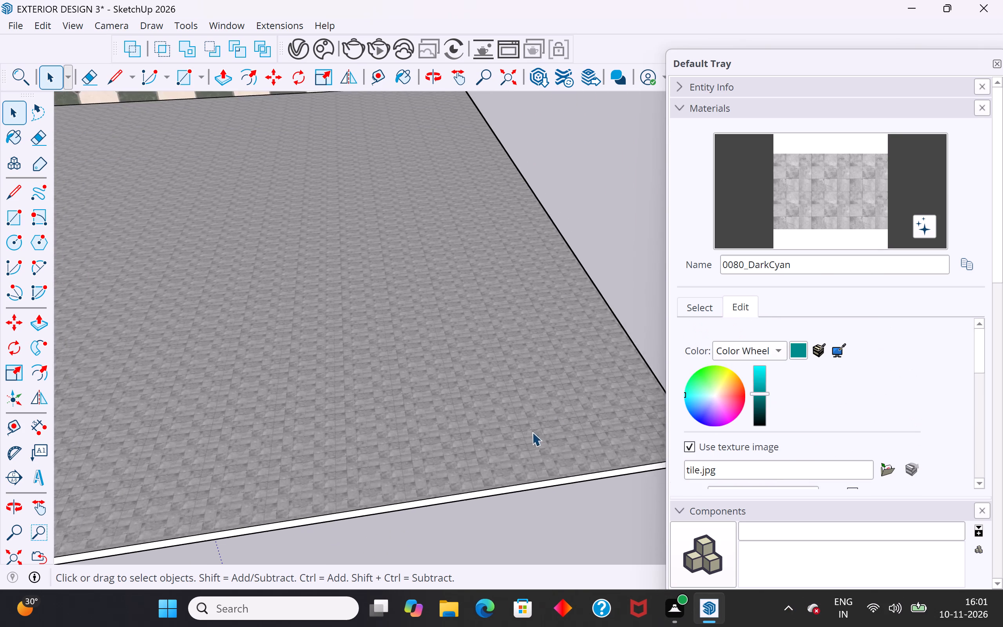
{"action": "scroll", "coordinate": [592, 440], "scroll_direction": "up", "scroll_amount": 20}
{"action": "scroll", "coordinate": [592, 440], "scroll_direction": "up", "scroll_amount": 1}
{"action": "scroll", "coordinate": [454, 409], "scroll_direction": "down", "scroll_amount": 4}
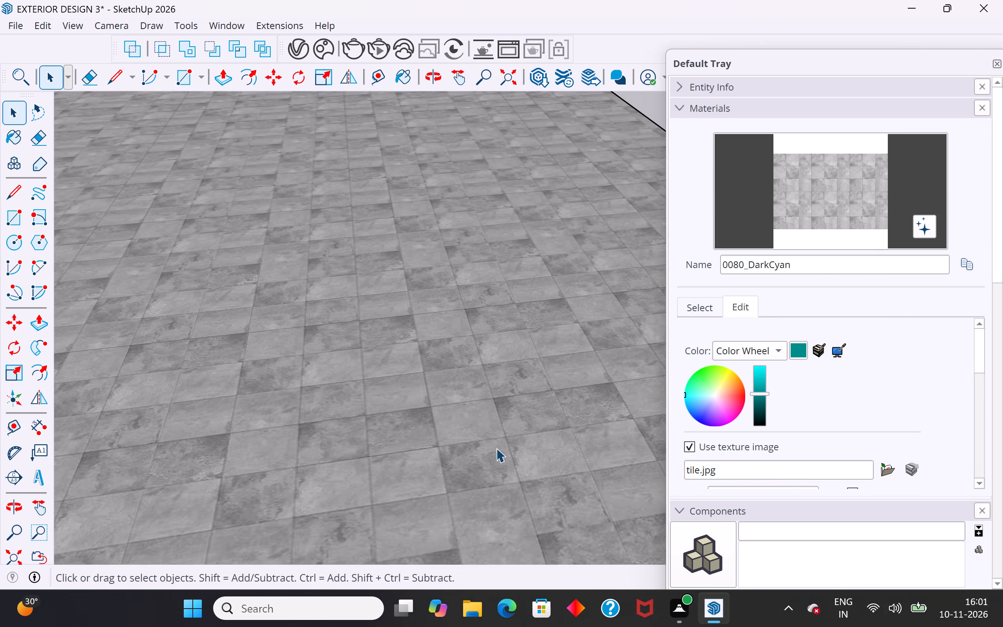
{"action": "scroll", "coordinate": [737, 465], "scroll_direction": "down", "scroll_amount": 5}
{"action": "scroll", "coordinate": [759, 422], "scroll_direction": "up", "scroll_amount": 3}
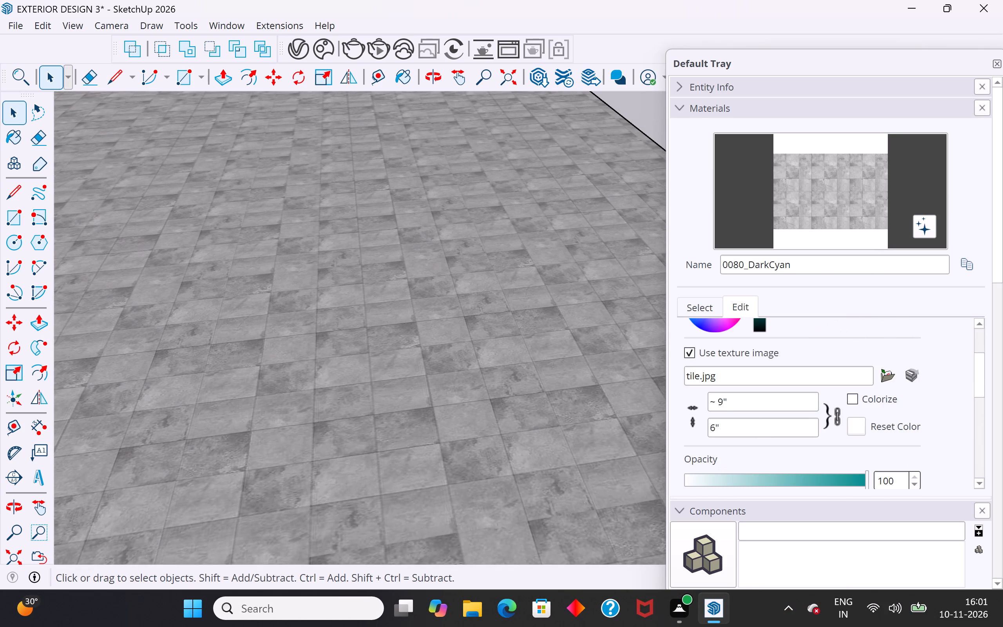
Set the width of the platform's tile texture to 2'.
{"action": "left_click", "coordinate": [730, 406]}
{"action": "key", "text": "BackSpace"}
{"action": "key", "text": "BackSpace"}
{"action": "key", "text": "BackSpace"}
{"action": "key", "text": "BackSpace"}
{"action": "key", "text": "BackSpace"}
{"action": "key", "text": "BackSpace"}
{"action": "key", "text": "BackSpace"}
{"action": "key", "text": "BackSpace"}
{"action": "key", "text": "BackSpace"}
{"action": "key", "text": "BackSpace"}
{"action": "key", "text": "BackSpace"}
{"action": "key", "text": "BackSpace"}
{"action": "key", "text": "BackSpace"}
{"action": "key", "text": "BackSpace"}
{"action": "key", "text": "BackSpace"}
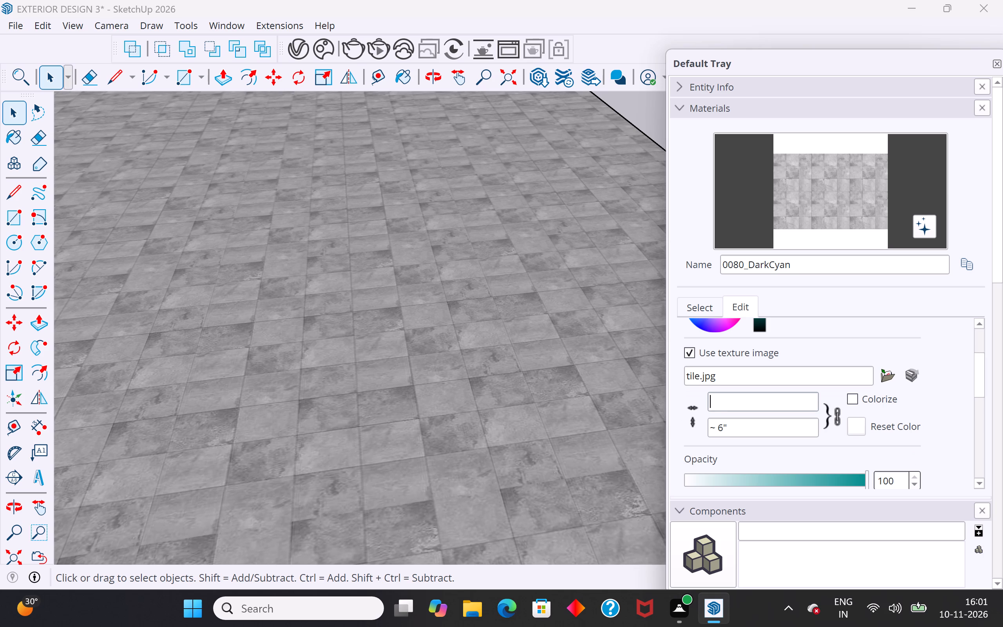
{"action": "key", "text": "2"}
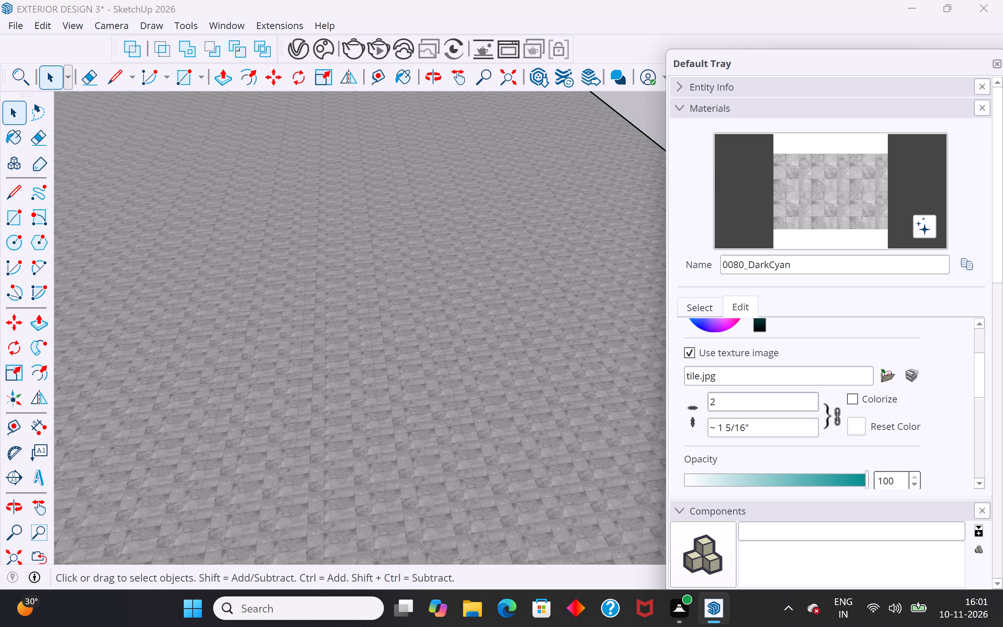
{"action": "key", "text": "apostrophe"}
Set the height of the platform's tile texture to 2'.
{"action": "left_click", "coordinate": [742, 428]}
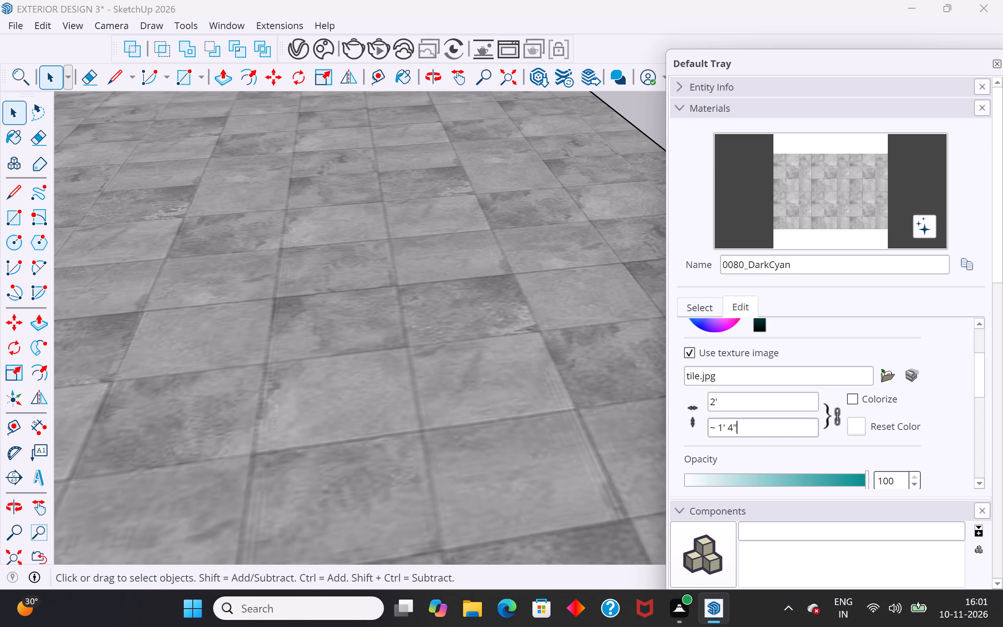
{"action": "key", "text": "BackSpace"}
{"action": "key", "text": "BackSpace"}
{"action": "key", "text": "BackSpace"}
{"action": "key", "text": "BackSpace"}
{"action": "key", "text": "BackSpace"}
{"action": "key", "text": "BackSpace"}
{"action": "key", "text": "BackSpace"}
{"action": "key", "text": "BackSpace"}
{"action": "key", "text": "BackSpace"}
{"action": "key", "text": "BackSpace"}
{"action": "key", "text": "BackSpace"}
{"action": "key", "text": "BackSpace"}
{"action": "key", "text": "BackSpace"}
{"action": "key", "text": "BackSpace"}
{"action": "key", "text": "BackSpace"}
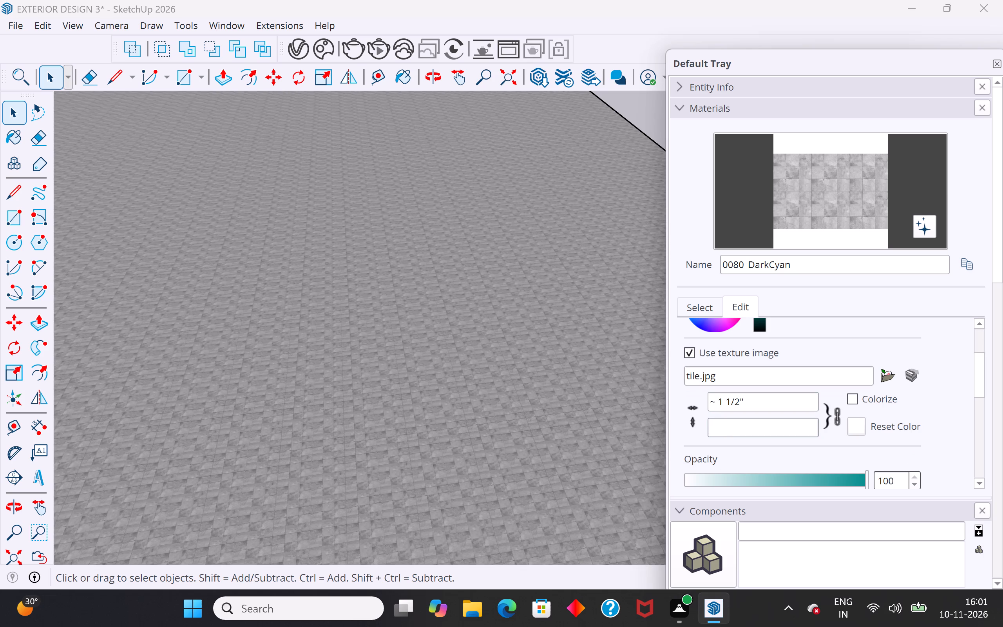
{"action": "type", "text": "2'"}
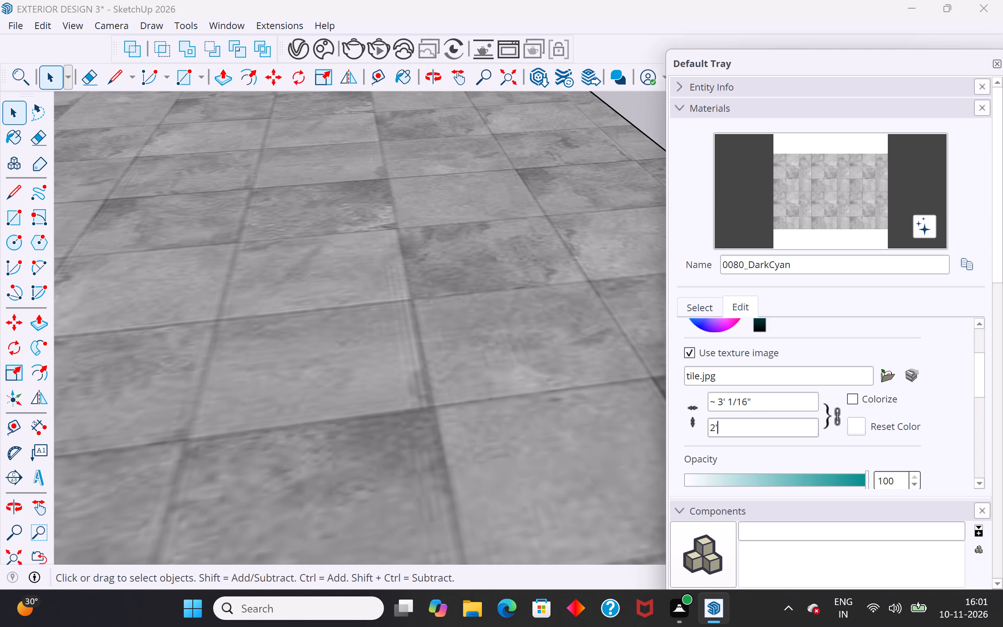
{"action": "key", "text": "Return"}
Set the width of the platform's tile texture to 10'.
{"action": "left_click", "coordinate": [755, 397]}
{"action": "scroll", "coordinate": [437, 400], "scroll_direction": "down", "scroll_amount": 14}
{"action": "scroll", "coordinate": [493, 337], "scroll_direction": "up", "scroll_amount": 1}
{"action": "scroll", "coordinate": [494, 337], "scroll_direction": "down", "scroll_amount": 14}
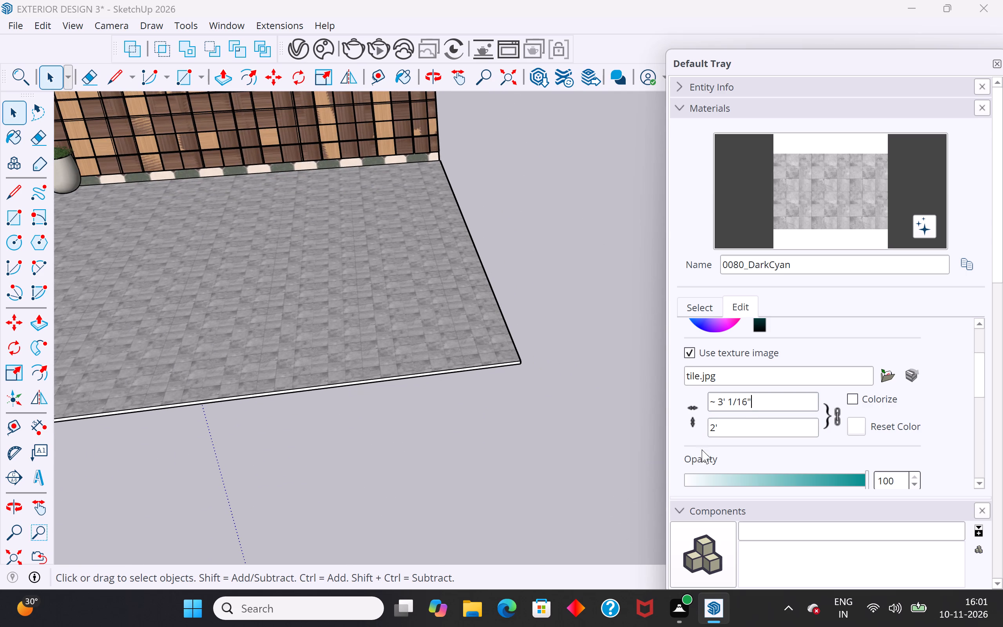
{"action": "scroll", "coordinate": [724, 429], "scroll_direction": "up", "scroll_amount": 5}
{"action": "scroll", "coordinate": [720, 470], "scroll_direction": "down", "scroll_amount": 4}
{"action": "scroll", "coordinate": [721, 333], "scroll_direction": "up", "scroll_amount": 2}
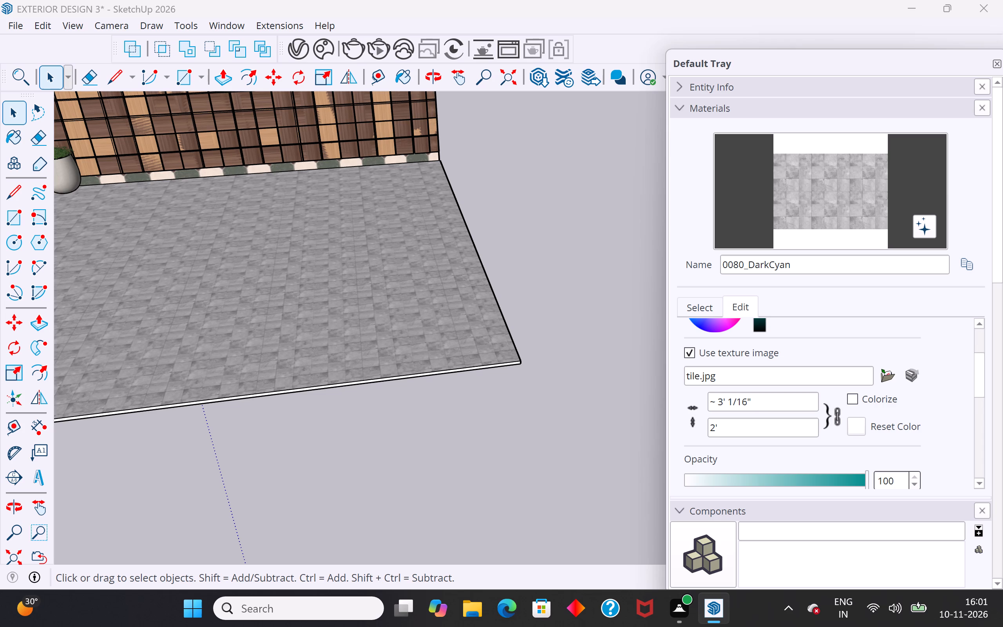
{"action": "left_click", "coordinate": [723, 402]}
{"action": "key", "text": "BackSpace"}
{"action": "key", "text": "BackSpace"}
{"action": "key", "text": "BackSpace"}
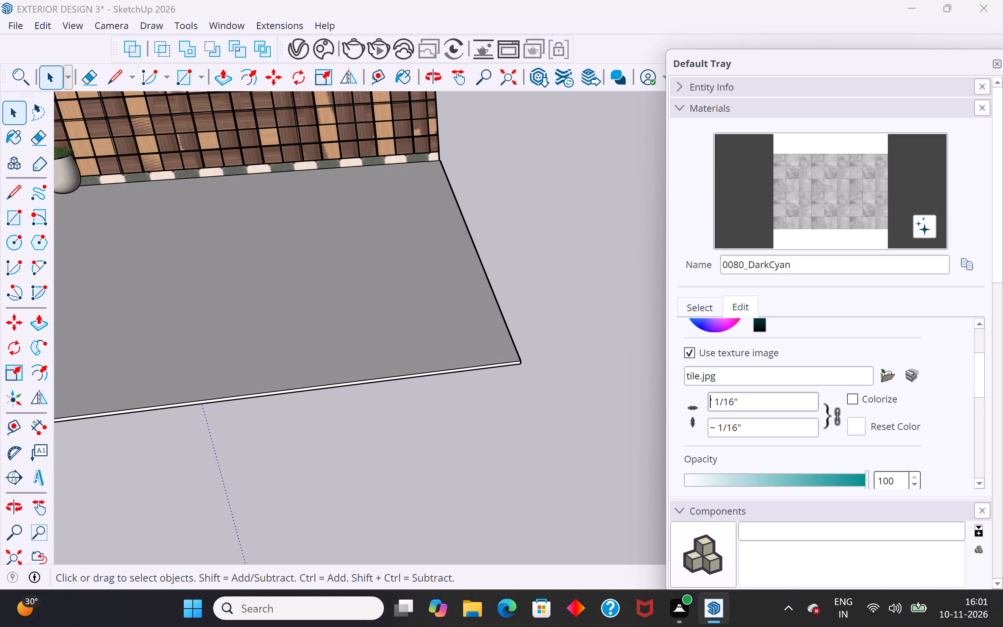
{"action": "type", "text": "10"}
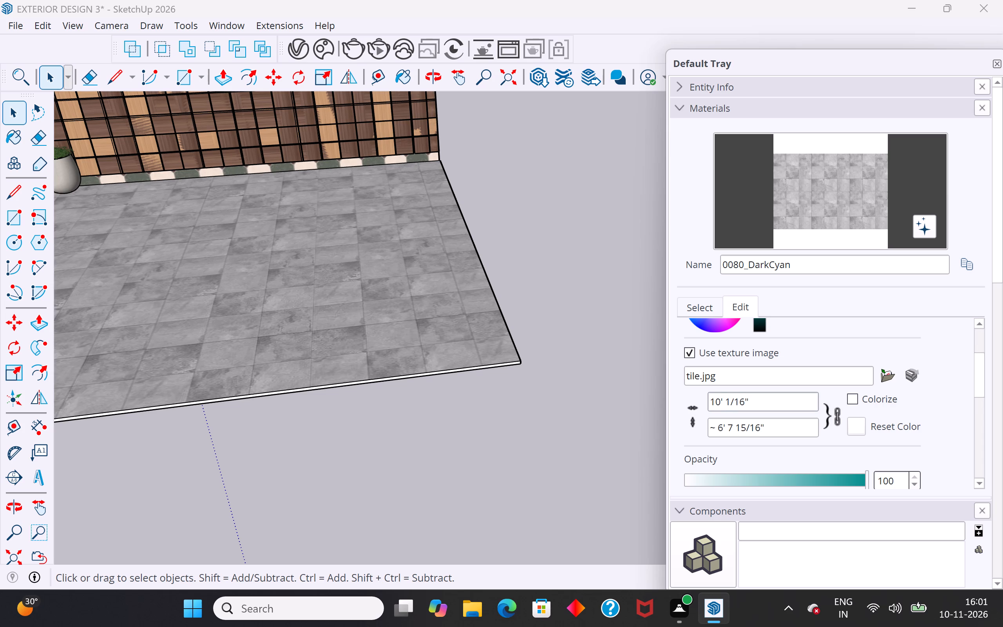
{"action": "left_click", "coordinate": [753, 402]}
{"action": "key", "text": "BackSpace"}
{"action": "key", "text": "BackSpace"}
{"action": "key", "text": "BackSpace"}
{"action": "key", "text": "BackSpace"}
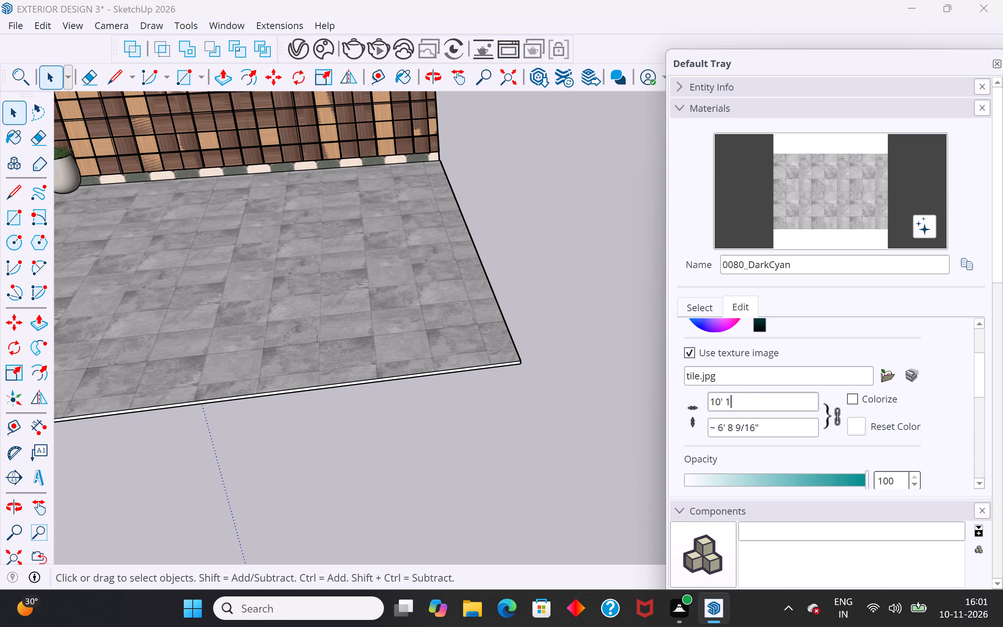
{"action": "key", "text": "BackSpace"}
Unlock the tile texture's aspect ratio and set its height to 10'.
{"action": "left_click", "coordinate": [762, 431]}
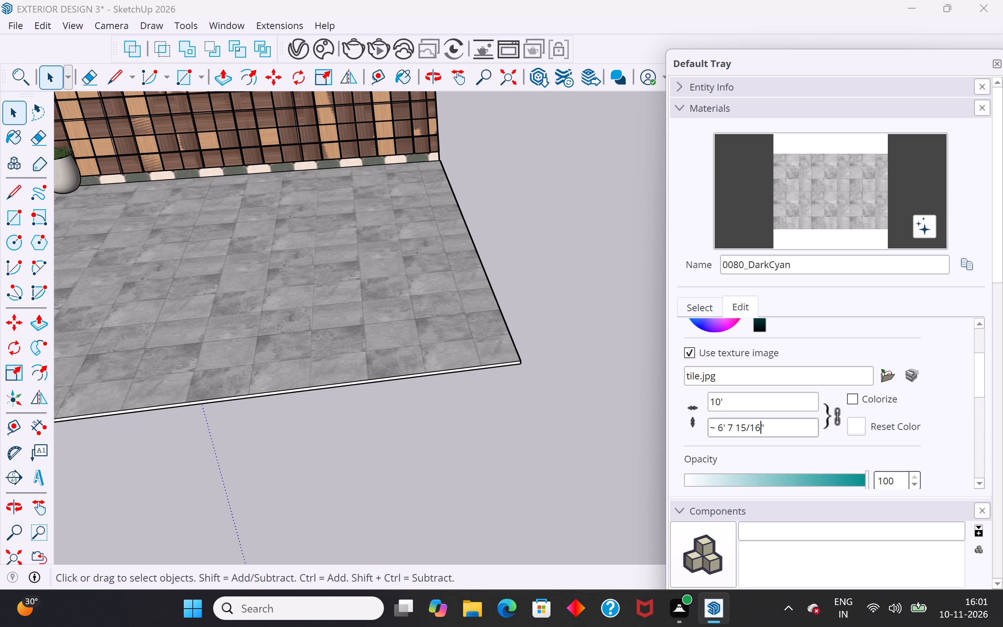
{"action": "left_click", "coordinate": [725, 429]}
{"action": "left_click", "coordinate": [725, 429]}
{"action": "left_click", "coordinate": [840, 420]}
{"action": "left_click", "coordinate": [724, 430]}
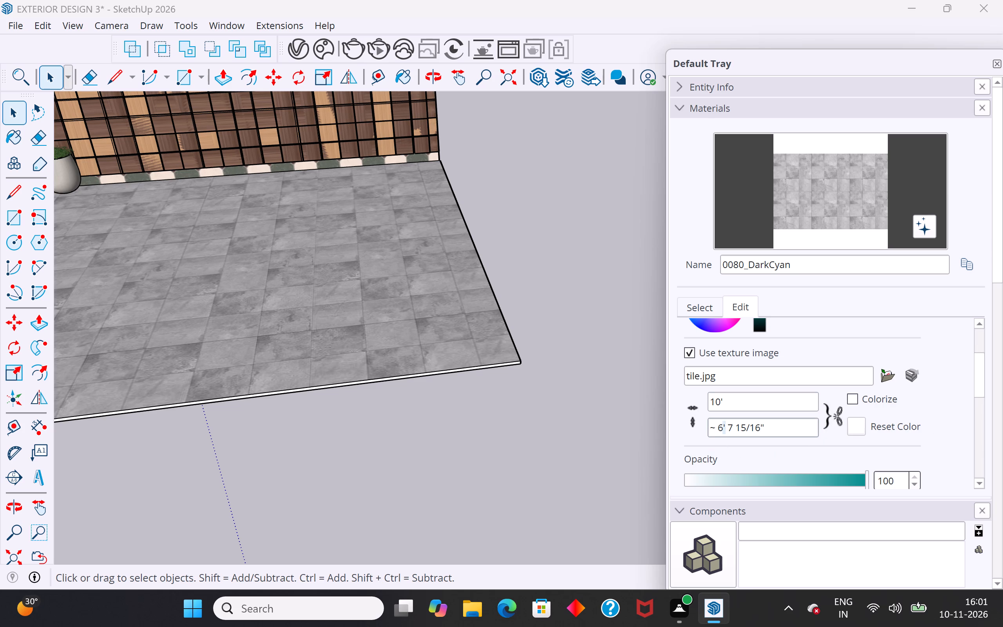
{"action": "left_click", "coordinate": [725, 430]}
{"action": "left_click", "coordinate": [722, 428]}
{"action": "key", "text": "BackSpace"}
{"action": "key", "text": "BackSpace"}
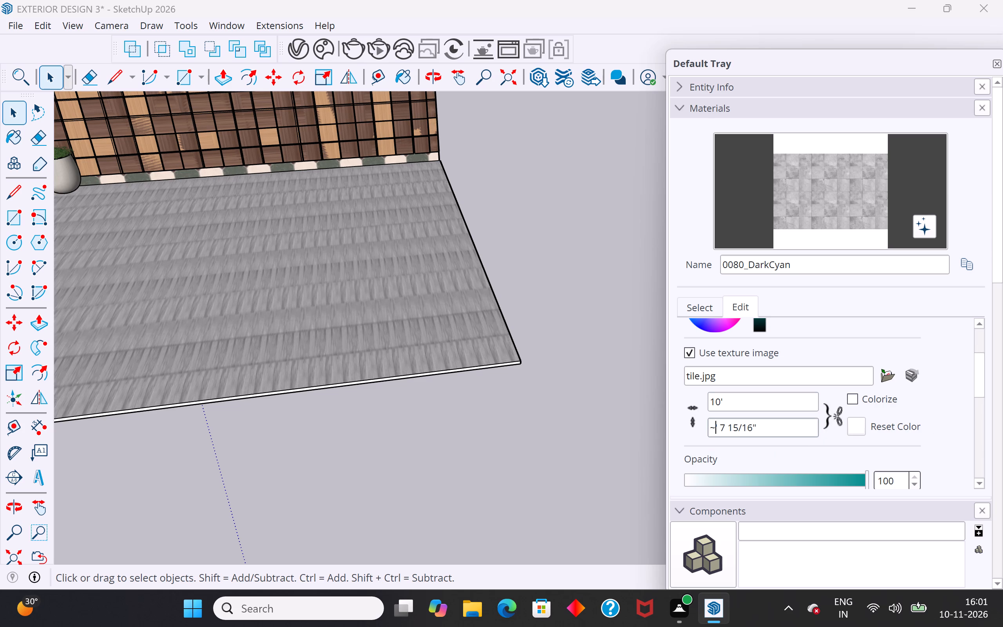
{"action": "key", "text": "BackSpace"}
{"action": "key", "text": "BackSpace"}
{"action": "type", "text": "10"}
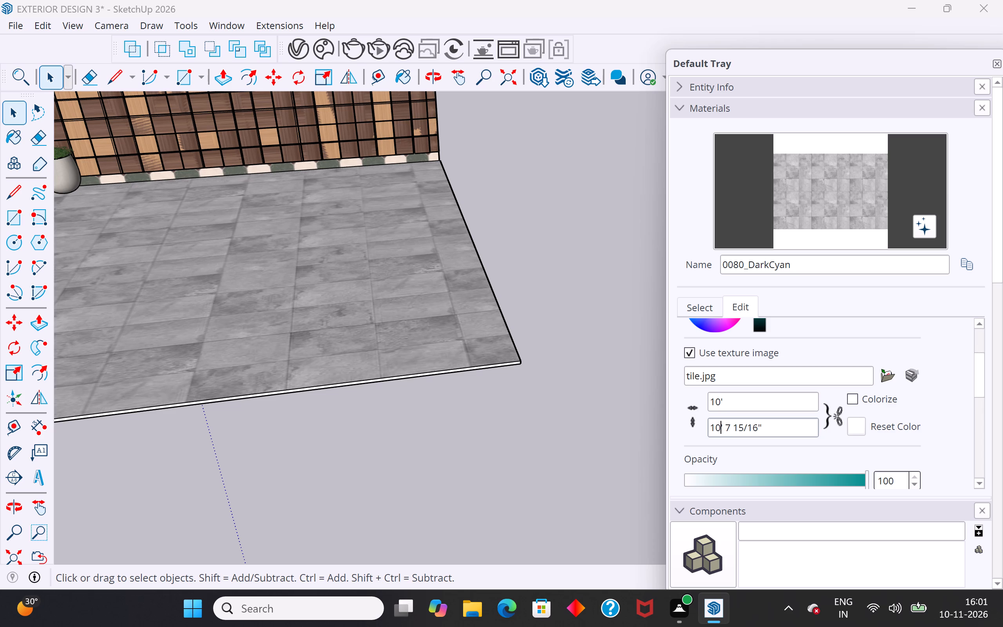
{"action": "left_click", "coordinate": [766, 432]}
{"action": "key", "text": "BackSpace"}
{"action": "key", "text": "BackSpace"}
{"action": "key", "text": "BackSpace"}
{"action": "key", "text": "BackSpace"}
{"action": "key", "text": "BackSpace"}
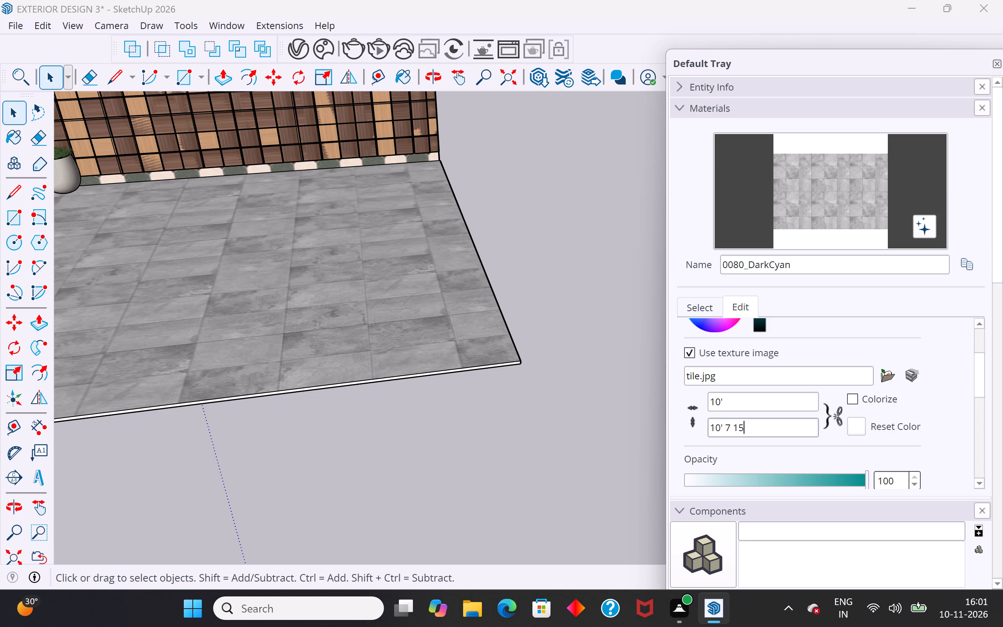
{"action": "key", "text": "BackSpace"}
{"action": "key", "text": "BackSpace"}
{"action": "key", "text": "BackSpace"}
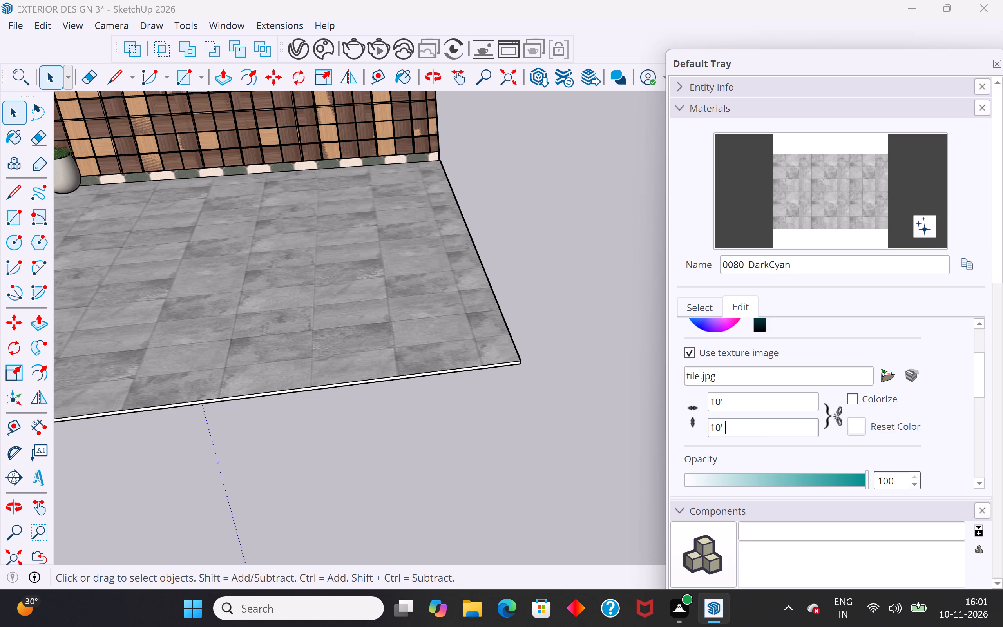
{"action": "left_click", "coordinate": [720, 396]}
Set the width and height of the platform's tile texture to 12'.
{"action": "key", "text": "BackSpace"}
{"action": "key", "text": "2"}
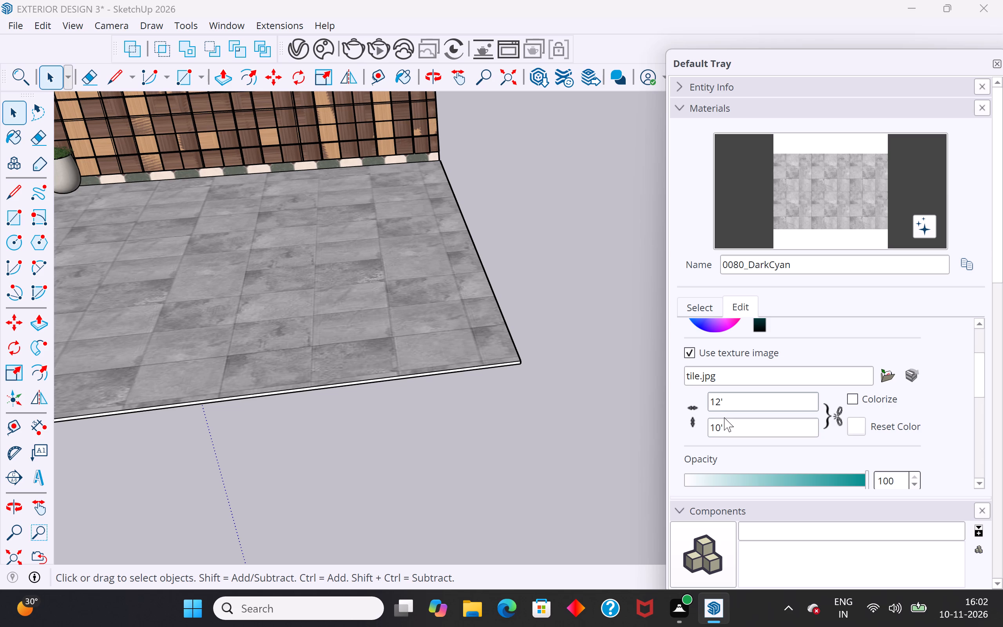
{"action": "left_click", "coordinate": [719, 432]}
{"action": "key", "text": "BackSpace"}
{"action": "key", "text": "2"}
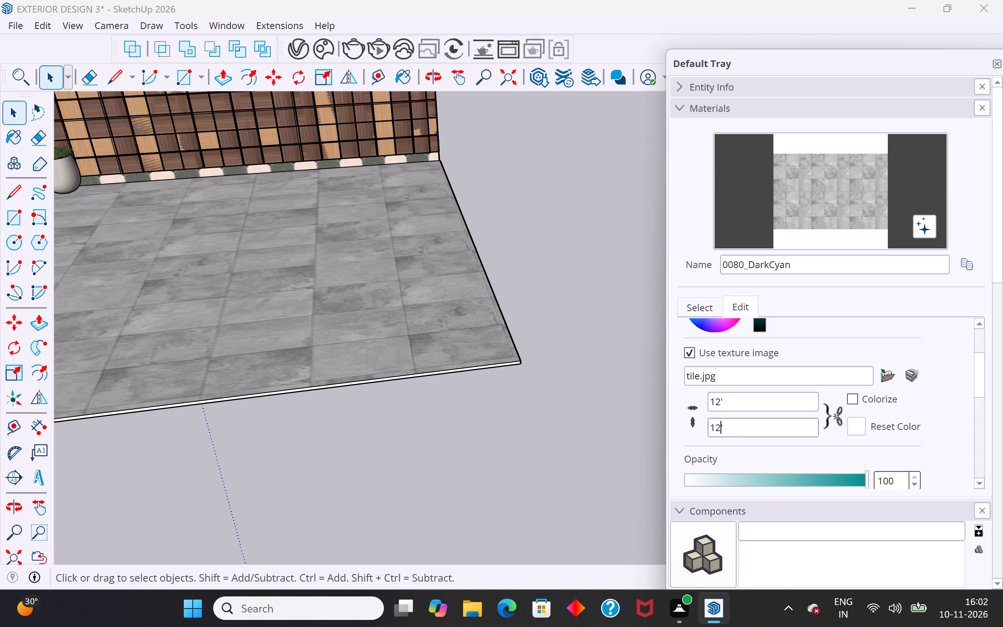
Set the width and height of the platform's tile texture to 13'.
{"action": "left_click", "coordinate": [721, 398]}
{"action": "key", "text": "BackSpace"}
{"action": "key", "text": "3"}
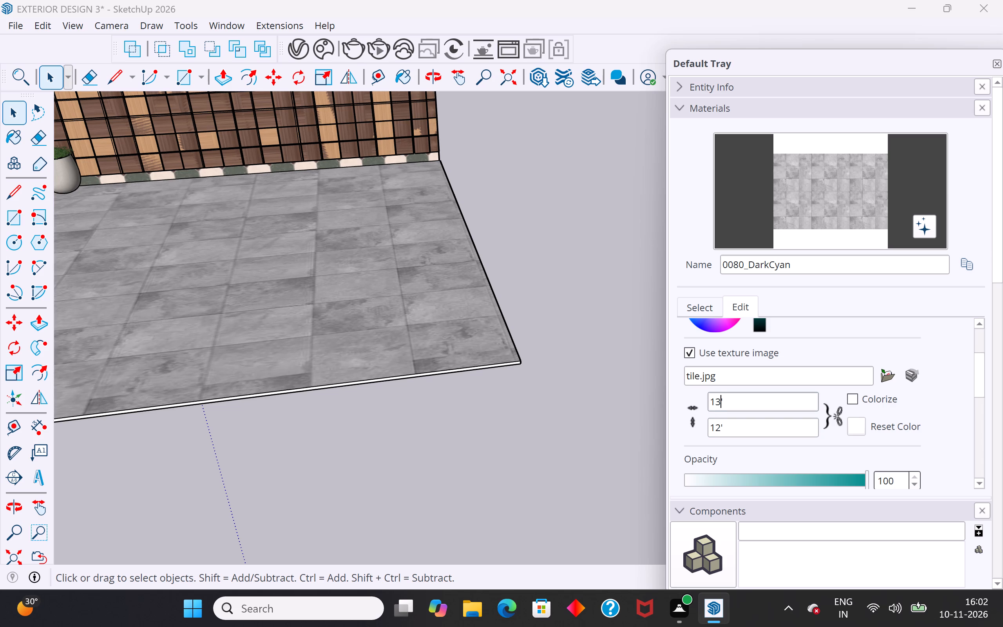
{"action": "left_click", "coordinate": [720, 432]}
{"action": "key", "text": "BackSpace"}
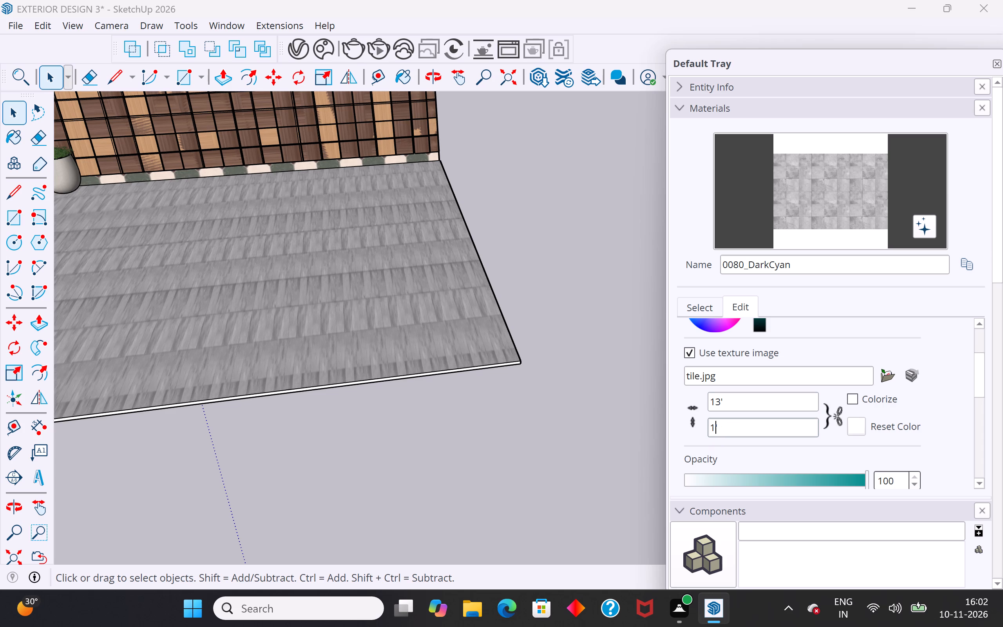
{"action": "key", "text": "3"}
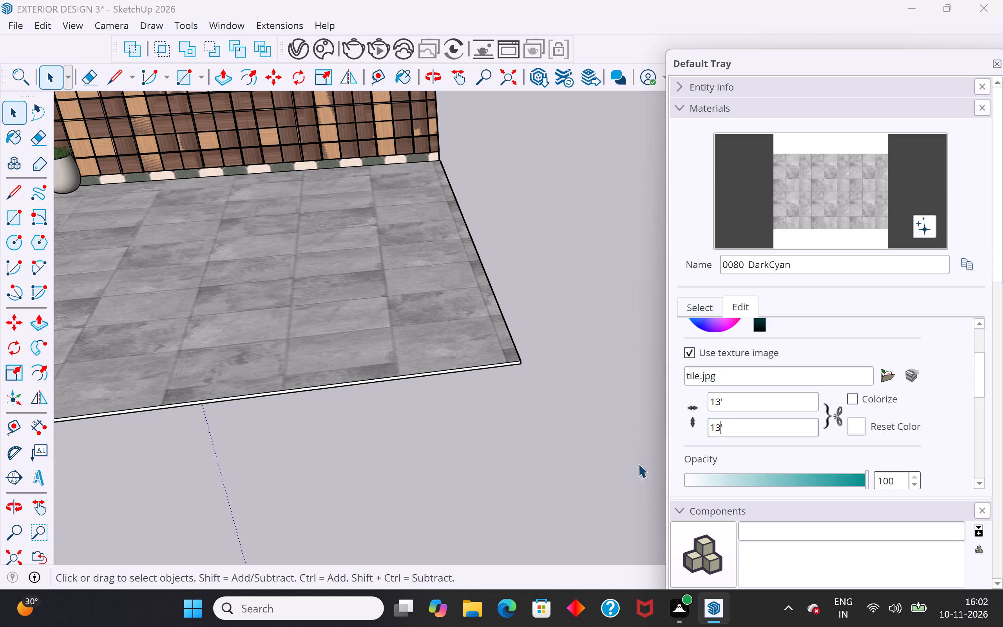
Examine the scale of the tile pattern on the front platform from far and near, against the house facade.
{"action": "scroll", "coordinate": [596, 489], "scroll_direction": "down", "scroll_amount": 1}
{"action": "scroll", "coordinate": [572, 453], "scroll_direction": "down", "scroll_amount": 16}
{"action": "middle_click_drag", "start_coordinate": [408, 435], "coordinate": [534, 427]}
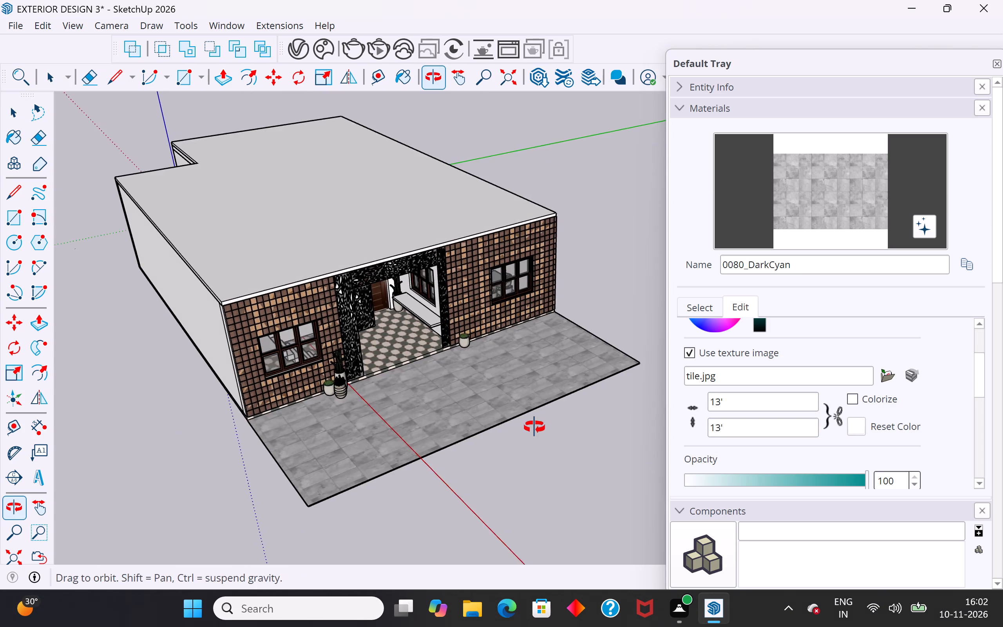
{"action": "middle_click_drag", "start_coordinate": [534, 427], "coordinate": [543, 394]}
{"action": "scroll", "coordinate": [498, 349], "scroll_direction": "up", "scroll_amount": 7}
{"action": "middle_click_drag", "start_coordinate": [490, 333], "coordinate": [455, 358]}
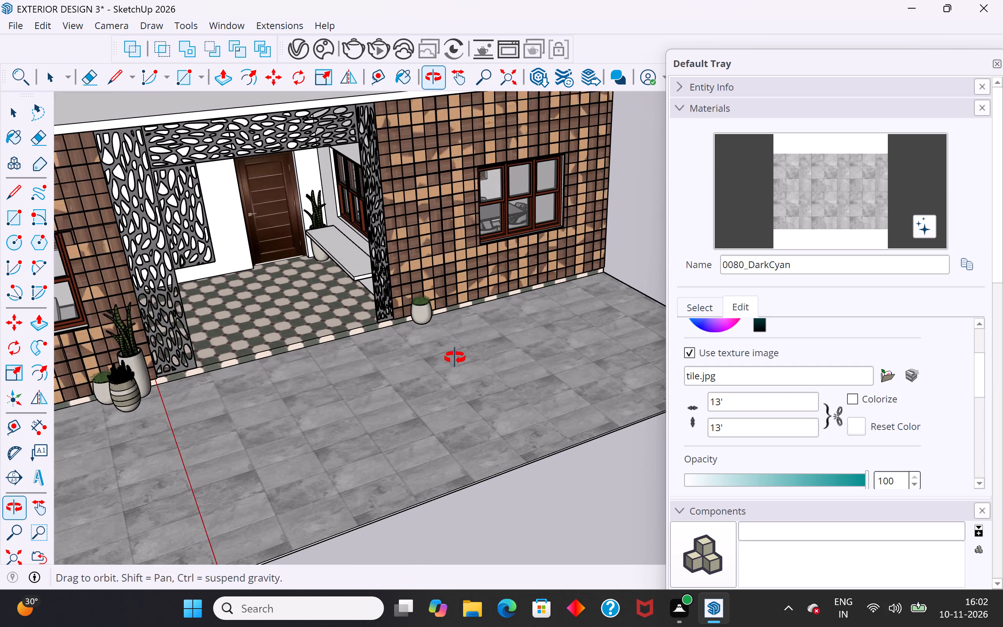
{"action": "middle_click_drag", "start_coordinate": [455, 358], "coordinate": [454, 359]}
{"action": "scroll", "coordinate": [408, 368], "scroll_direction": "up", "scroll_amount": 8}
{"action": "middle_click_drag", "start_coordinate": [496, 449], "coordinate": [388, 377]}
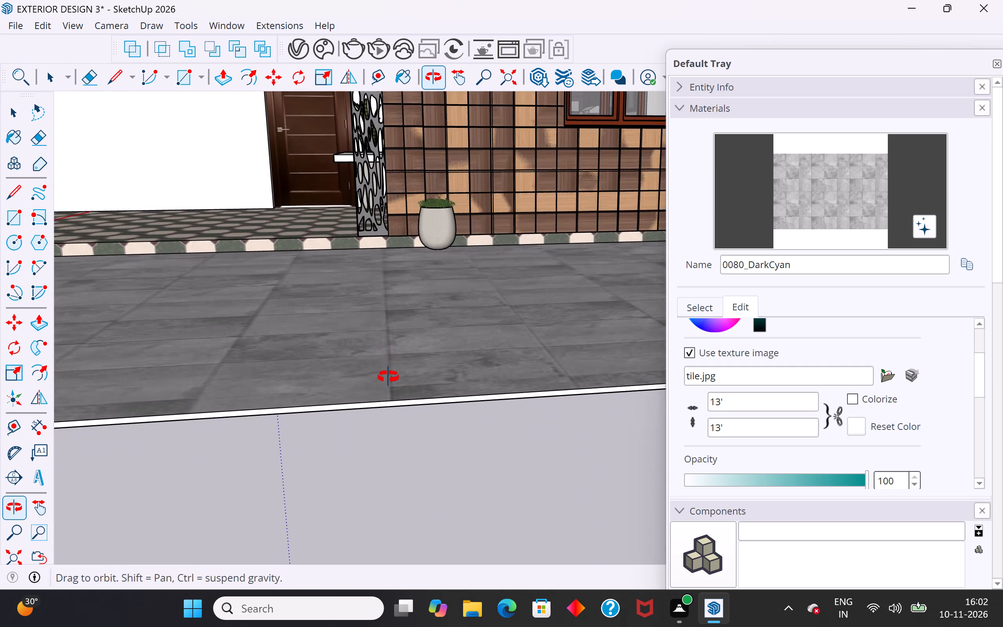
{"action": "middle_click_drag", "start_coordinate": [388, 377], "coordinate": [382, 461]}
{"action": "scroll", "coordinate": [382, 461], "scroll_direction": "up", "scroll_amount": 1}
{"action": "scroll", "coordinate": [415, 366], "scroll_direction": "down", "scroll_amount": 12}
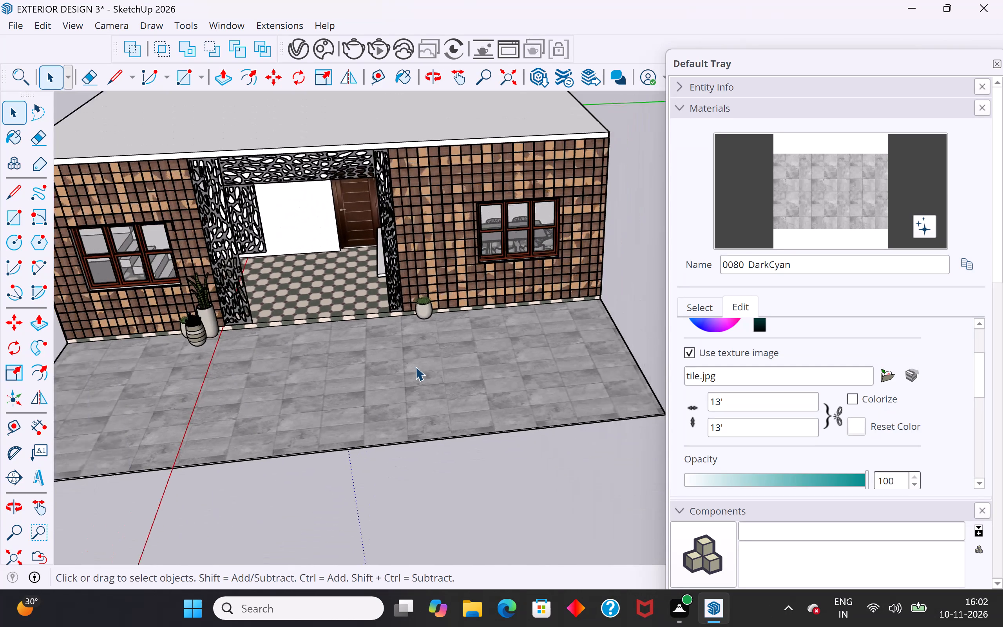
{"action": "scroll", "coordinate": [415, 366], "scroll_direction": "down", "scroll_amount": 2}
{"action": "middle_click_drag", "start_coordinate": [420, 363], "coordinate": [464, 366]}
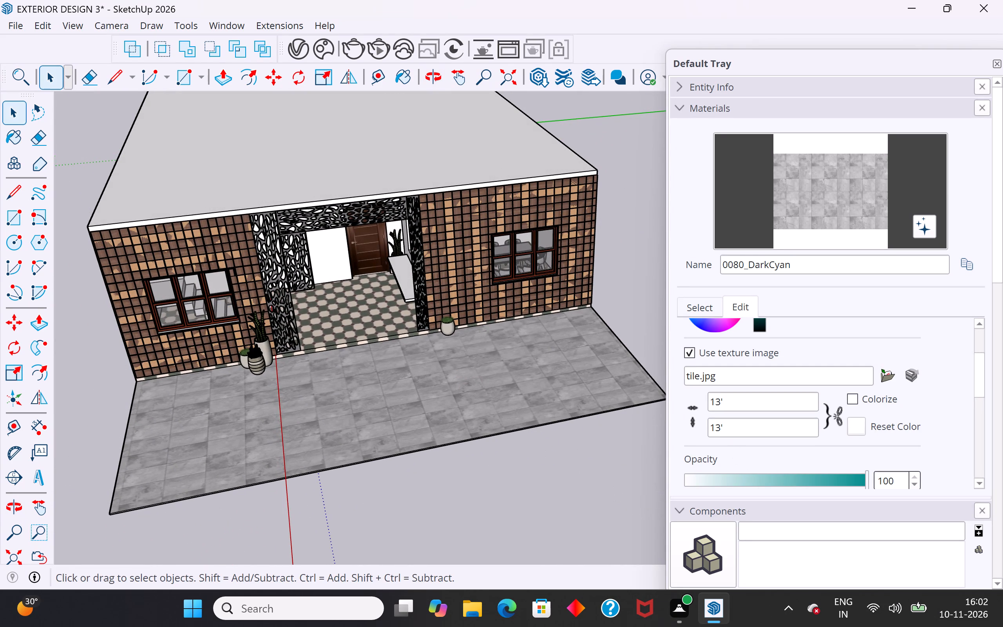
{"action": "scroll", "coordinate": [729, 431], "scroll_direction": "up", "scroll_amount": 2}
{"action": "scroll", "coordinate": [729, 431], "scroll_direction": "down", "scroll_amount": 2}
Set the width and height of the platform's tile texture to 16'.
{"action": "left_click", "coordinate": [721, 404]}
{"action": "key", "text": "BackSpace"}
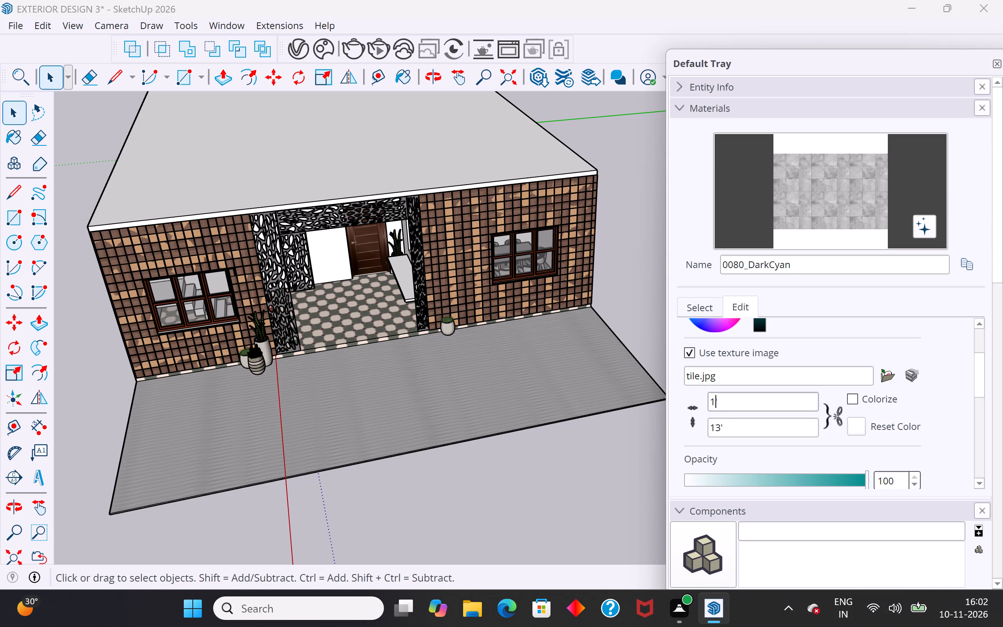
{"action": "key", "text": "6"}
{"action": "left_click", "coordinate": [718, 427]}
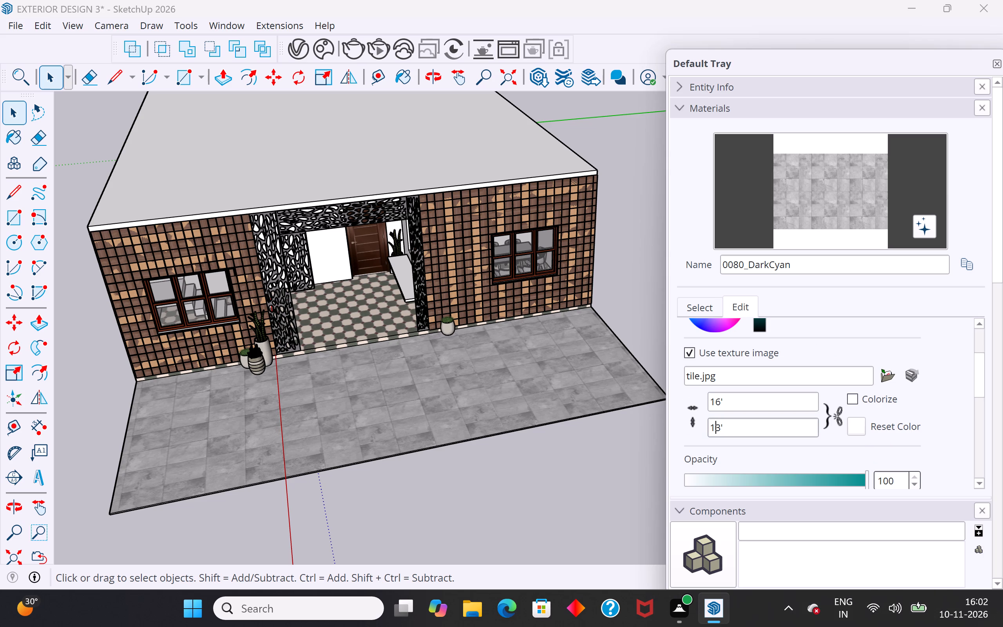
{"action": "left_click", "coordinate": [721, 428]}
{"action": "key", "text": "BackSpace"}
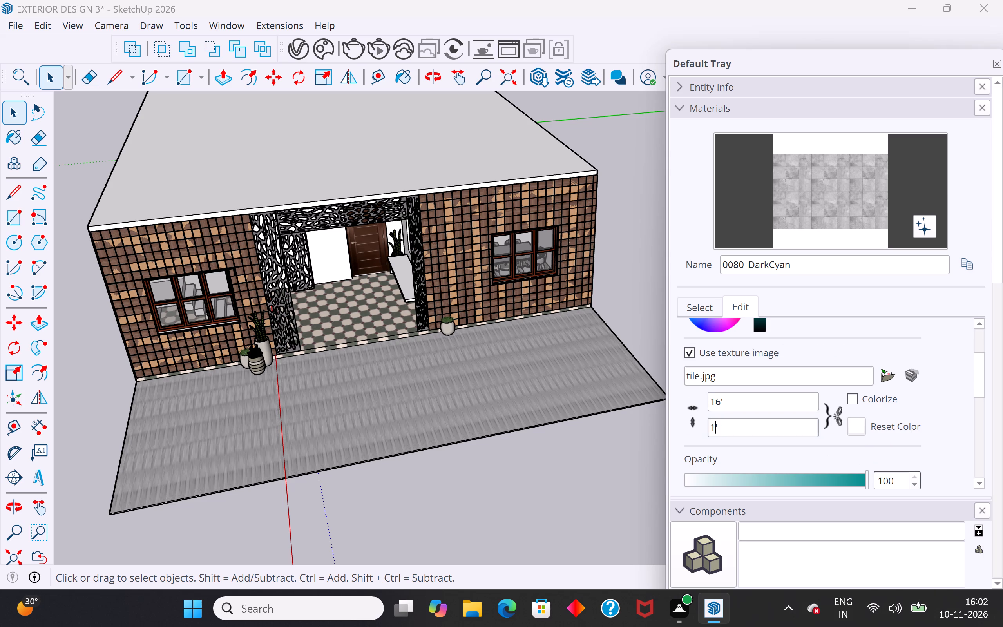
{"action": "key", "text": "6"}
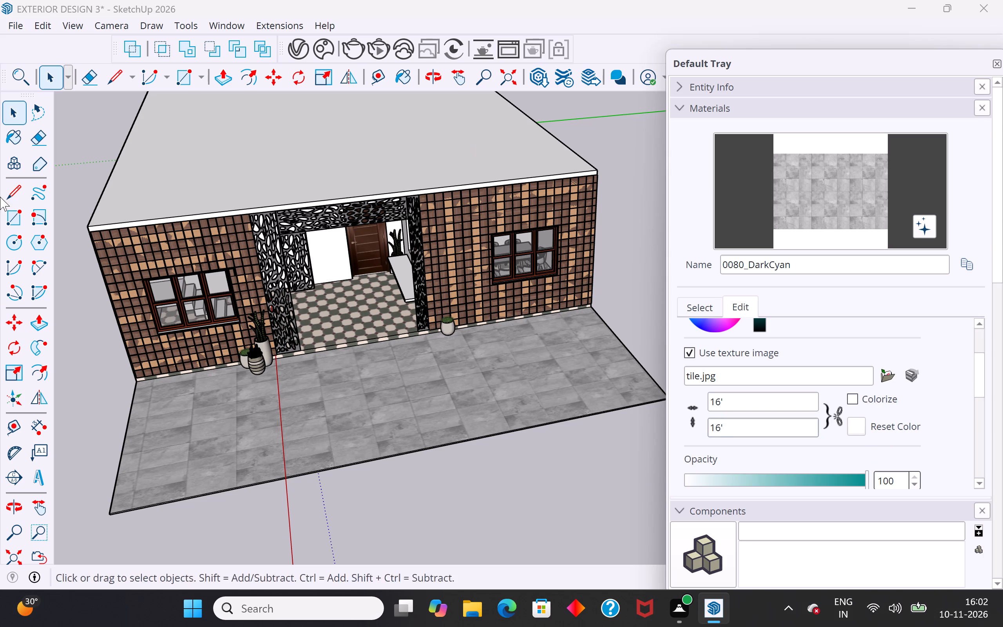
{"action": "left_click", "coordinate": [68, 132]}
{"action": "left_click", "coordinate": [467, 553]}
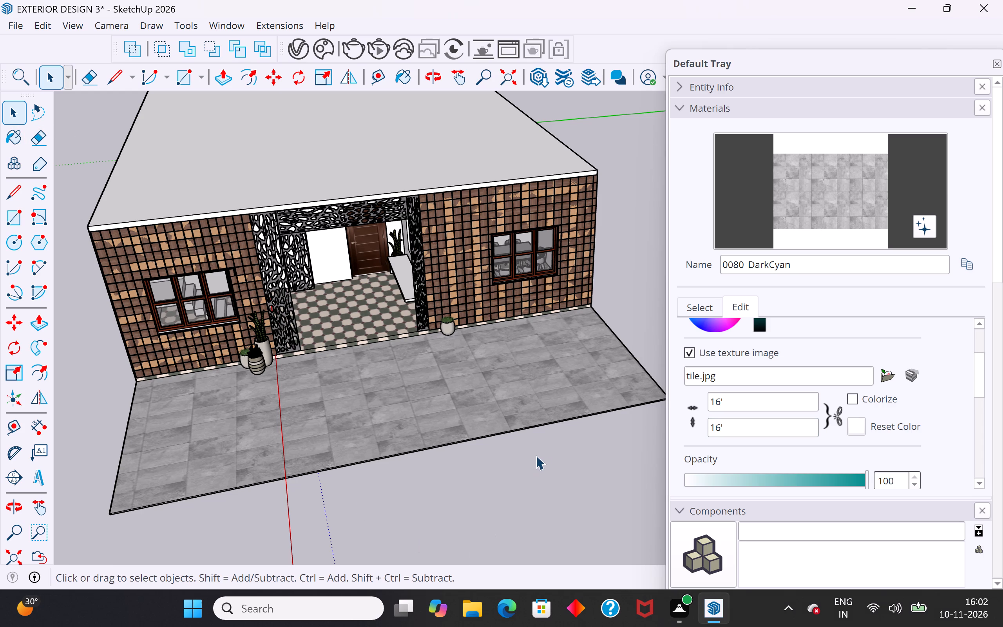
{"action": "left_click", "coordinate": [545, 467]}
Examine the resized platform tiles together with the entrance porch and its bench from several angles.
{"action": "middle_click_drag", "start_coordinate": [547, 468], "coordinate": [547, 416]}
{"action": "scroll", "coordinate": [385, 200], "scroll_direction": "up", "scroll_amount": 3}
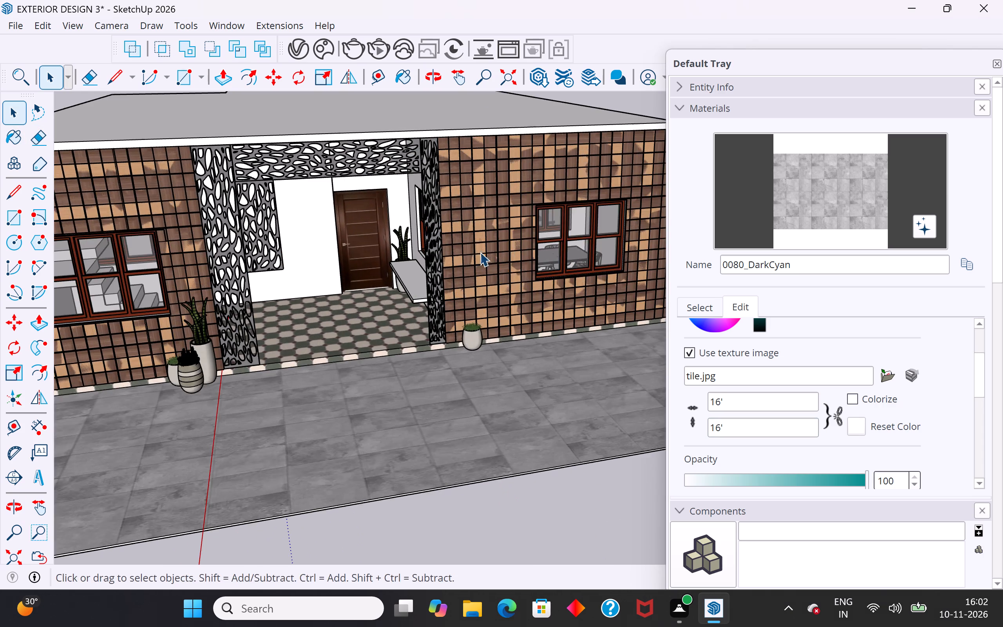
{"action": "middle_click_drag", "start_coordinate": [482, 264], "coordinate": [475, 303]}
{"action": "scroll", "coordinate": [478, 304], "scroll_direction": "up", "scroll_amount": 1}
{"action": "scroll", "coordinate": [586, 306], "scroll_direction": "down", "scroll_amount": 5}
{"action": "middle_click_drag", "start_coordinate": [487, 364], "coordinate": [400, 372]}
{"action": "scroll", "coordinate": [348, 336], "scroll_direction": "up", "scroll_amount": 8}
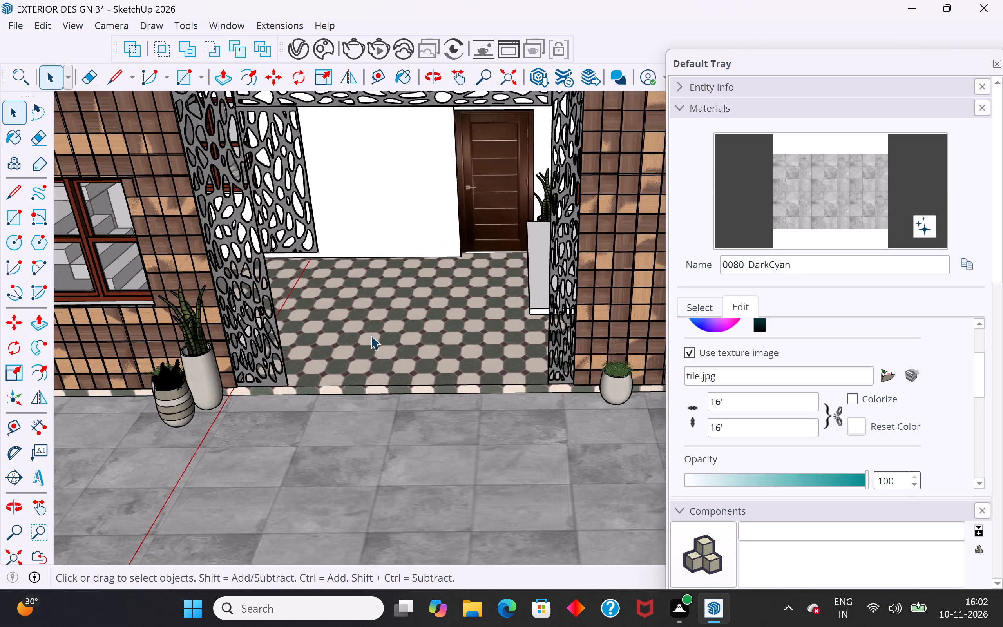
{"action": "middle_click_drag", "start_coordinate": [437, 372], "coordinate": [471, 338]}
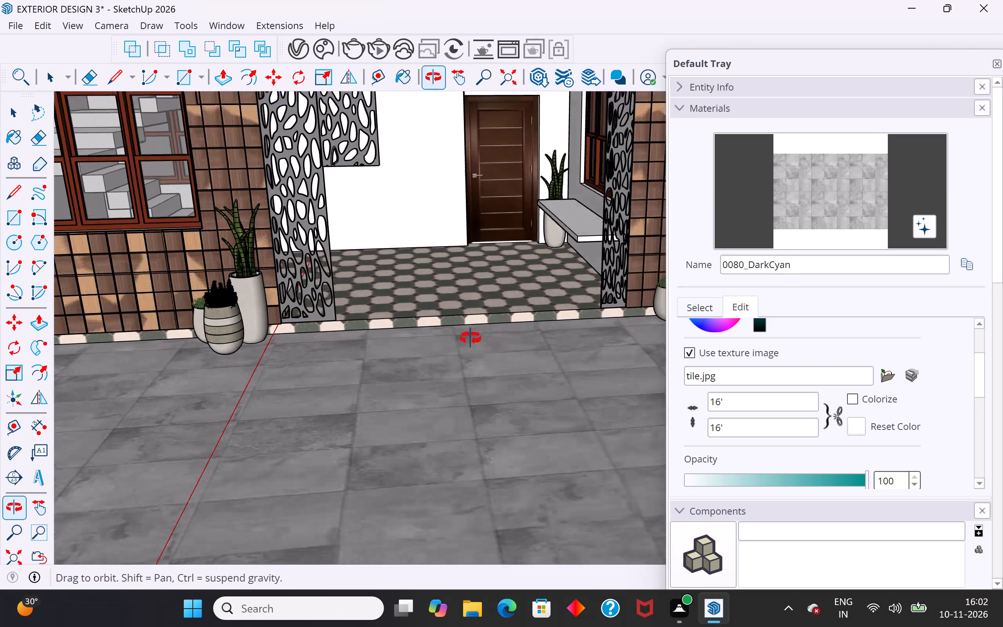
{"action": "middle_click_drag", "start_coordinate": [471, 338], "coordinate": [471, 404]}
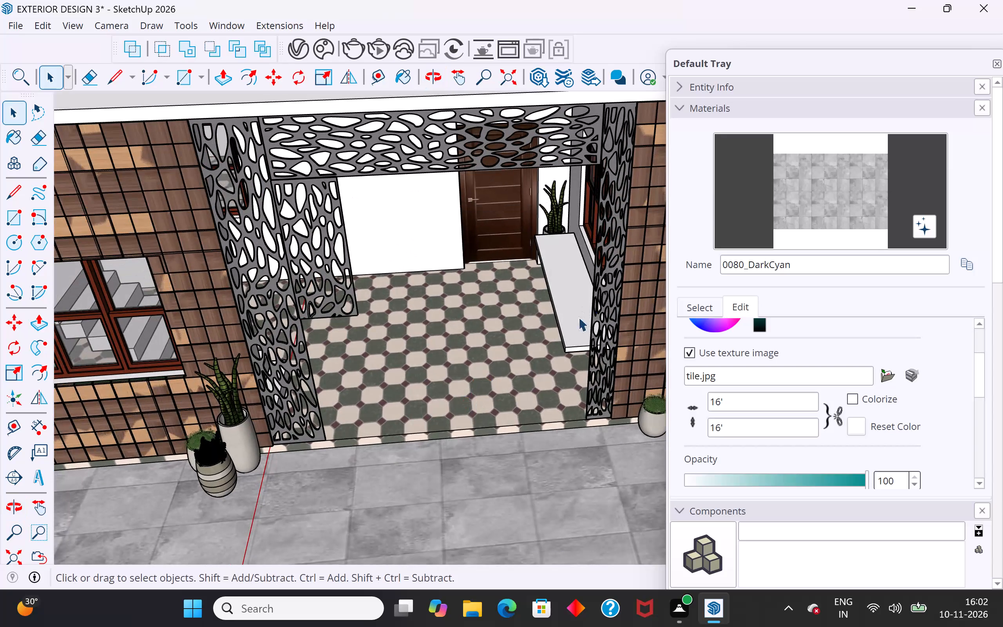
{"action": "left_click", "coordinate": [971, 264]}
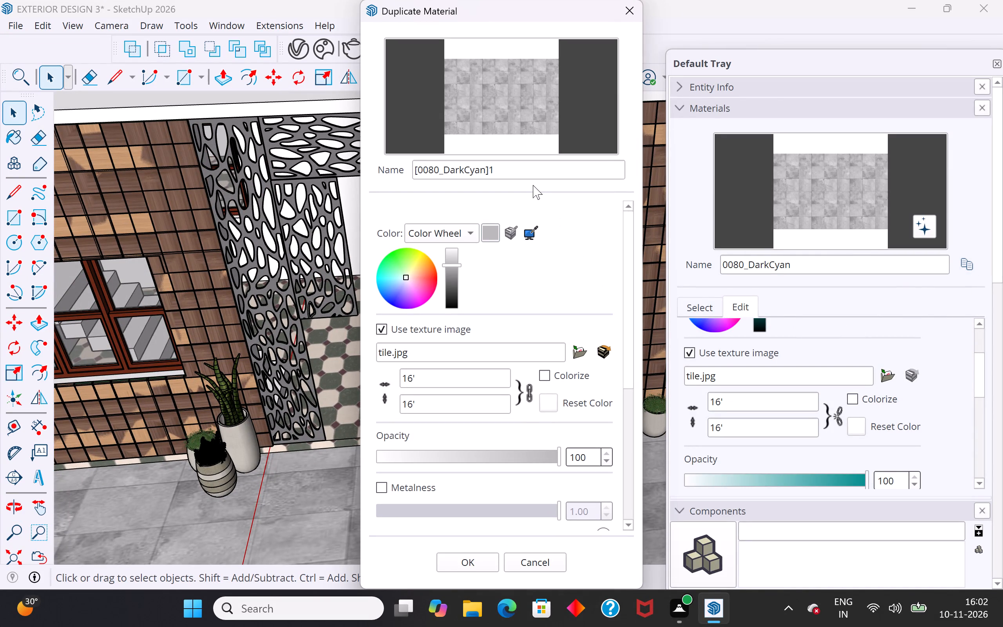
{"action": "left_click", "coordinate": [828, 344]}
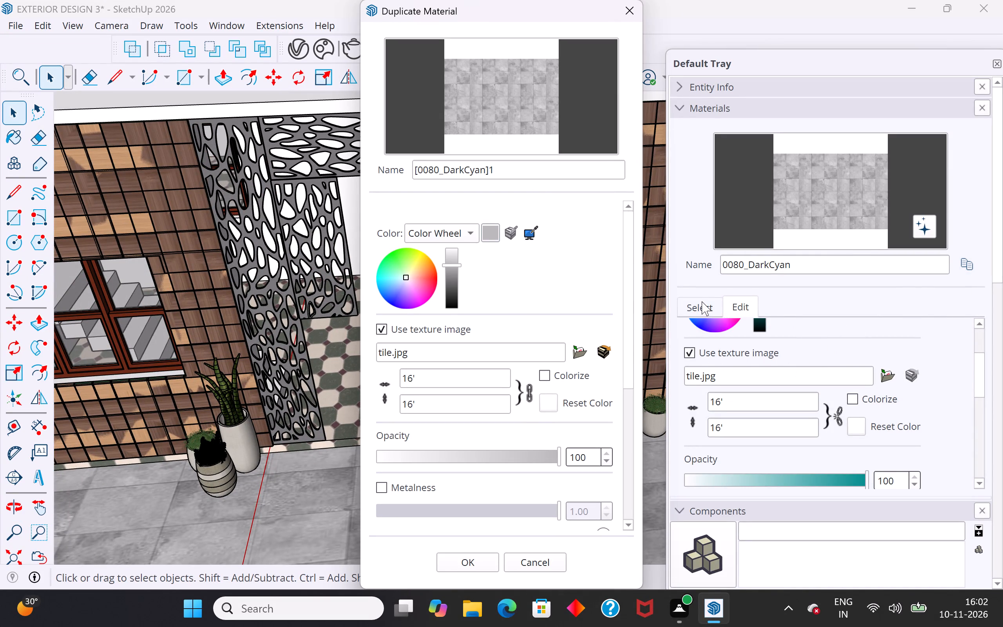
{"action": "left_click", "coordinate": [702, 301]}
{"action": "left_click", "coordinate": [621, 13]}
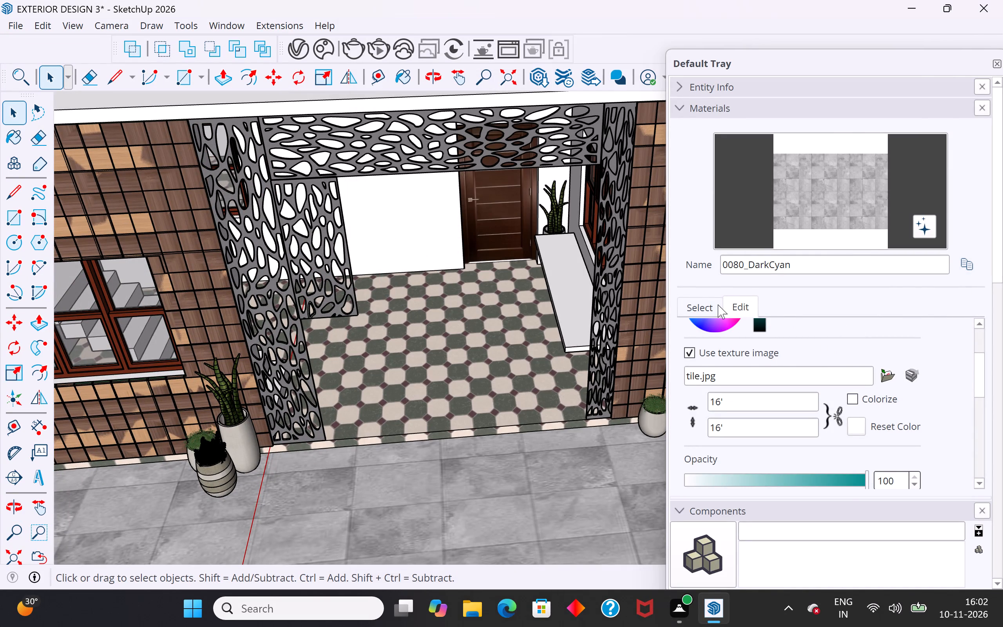
Paint the bench in the entrance porch with the in-model material 0084_MediumTurquoise.
{"action": "left_click", "coordinate": [707, 308]}
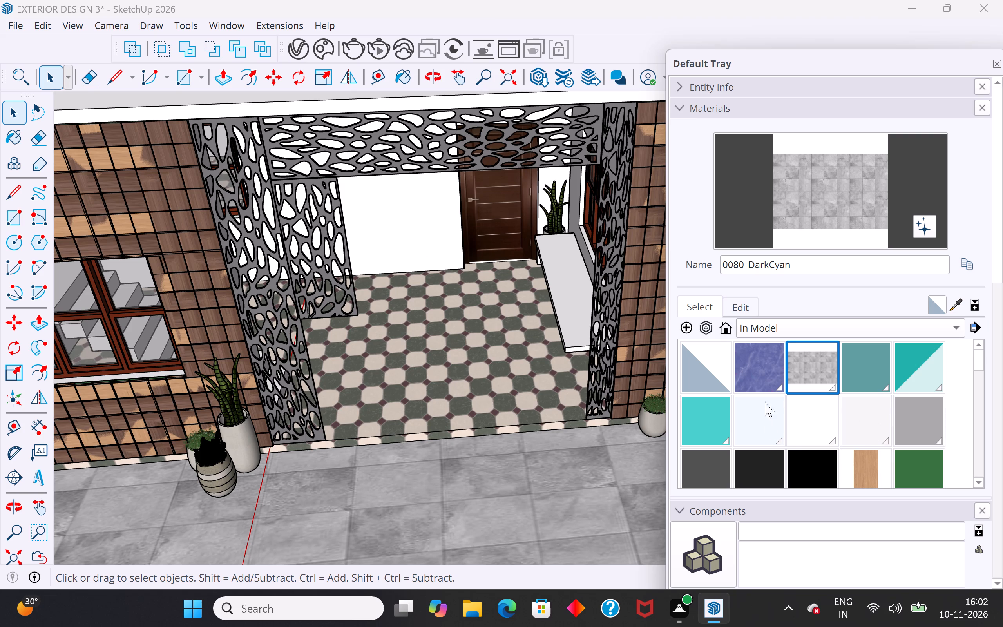
{"action": "left_click", "coordinate": [696, 428]}
{"action": "left_click", "coordinate": [568, 307]}
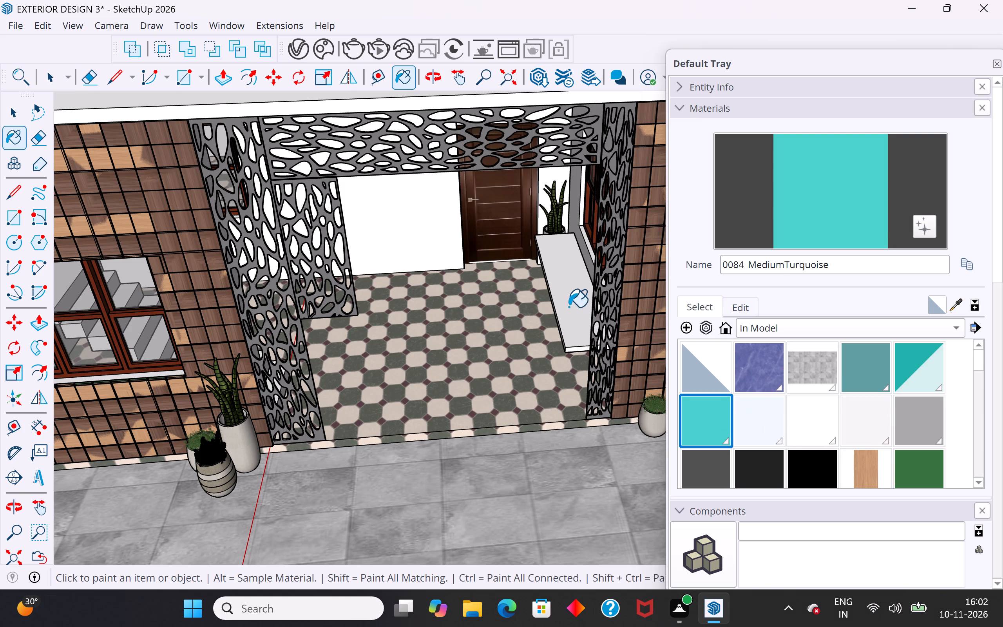
{"action": "middle_click_drag", "start_coordinate": [543, 419], "coordinate": [541, 381]}
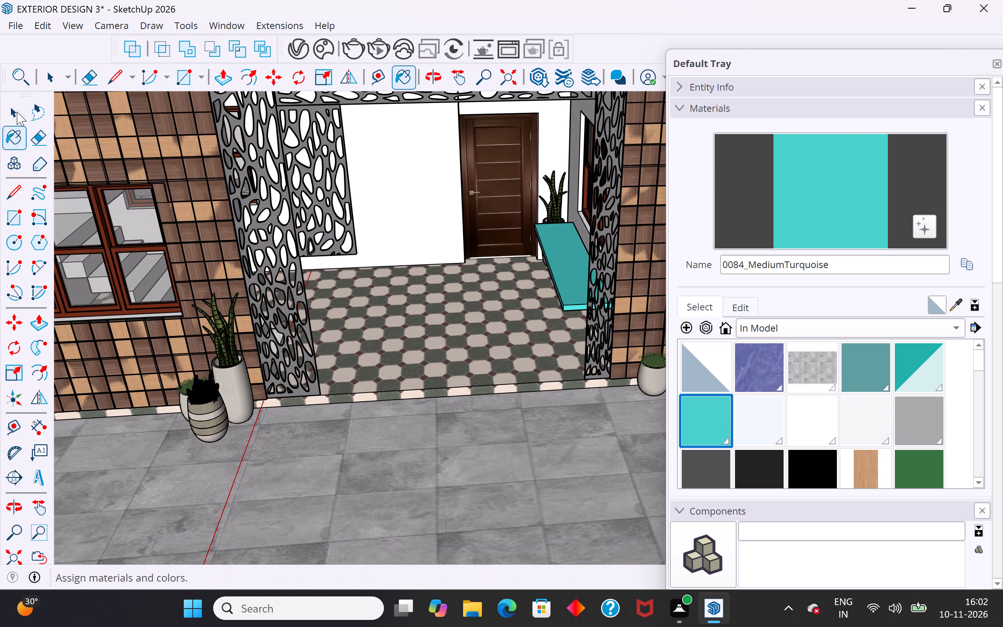
{"action": "left_click", "coordinate": [16, 107]}
Apply the image "marble 3" from the sketch up reference folder as the texture of the bench's 0084_MediumTurquoise material.
{"action": "left_click", "coordinate": [732, 307]}
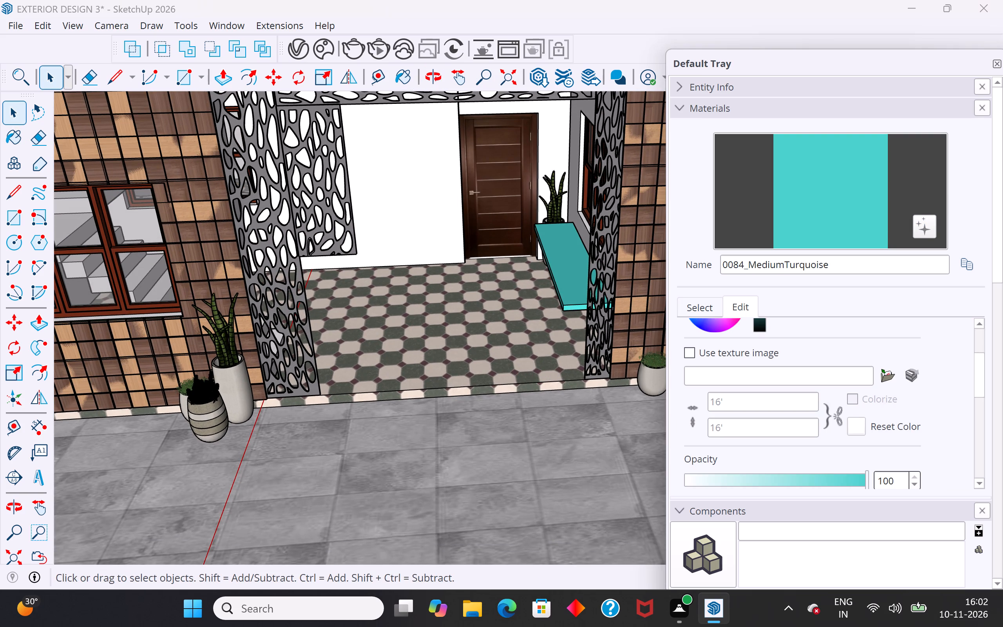
{"action": "scroll", "coordinate": [870, 461], "scroll_direction": "down", "scroll_amount": 8}
{"action": "scroll", "coordinate": [870, 461], "scroll_direction": "up", "scroll_amount": 2}
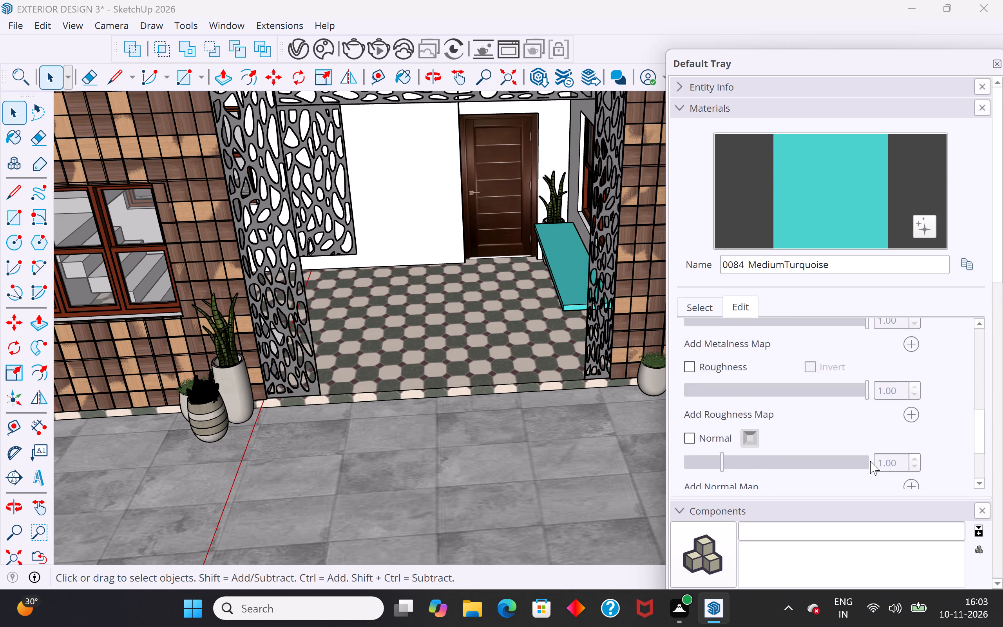
{"action": "scroll", "coordinate": [870, 461], "scroll_direction": "up", "scroll_amount": 2}
{"action": "scroll", "coordinate": [870, 461], "scroll_direction": "down", "scroll_amount": 6}
{"action": "scroll", "coordinate": [870, 461], "scroll_direction": "up", "scroll_amount": 7}
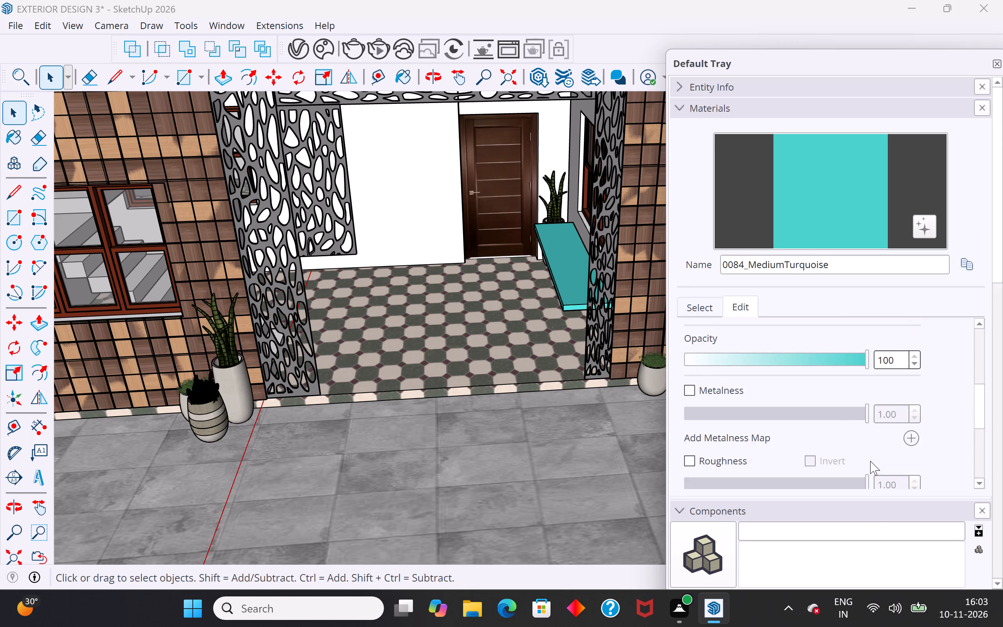
{"action": "scroll", "coordinate": [870, 461], "scroll_direction": "up", "scroll_amount": 3}
{"action": "left_click", "coordinate": [885, 396]}
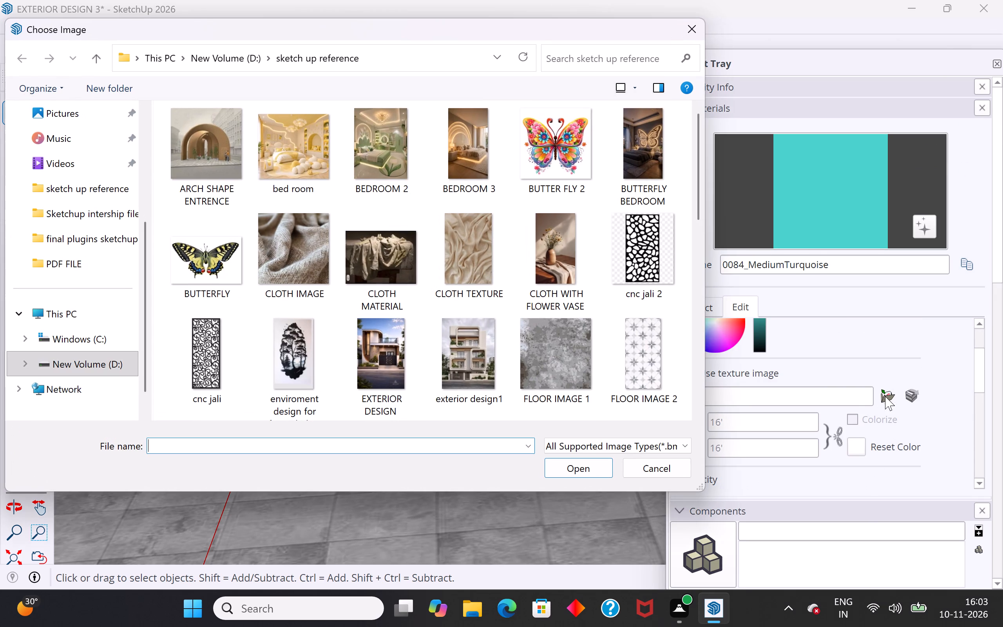
{"action": "scroll", "coordinate": [539, 350], "scroll_direction": "up", "scroll_amount": 4}
{"action": "scroll", "coordinate": [539, 350], "scroll_direction": "down", "scroll_amount": 4}
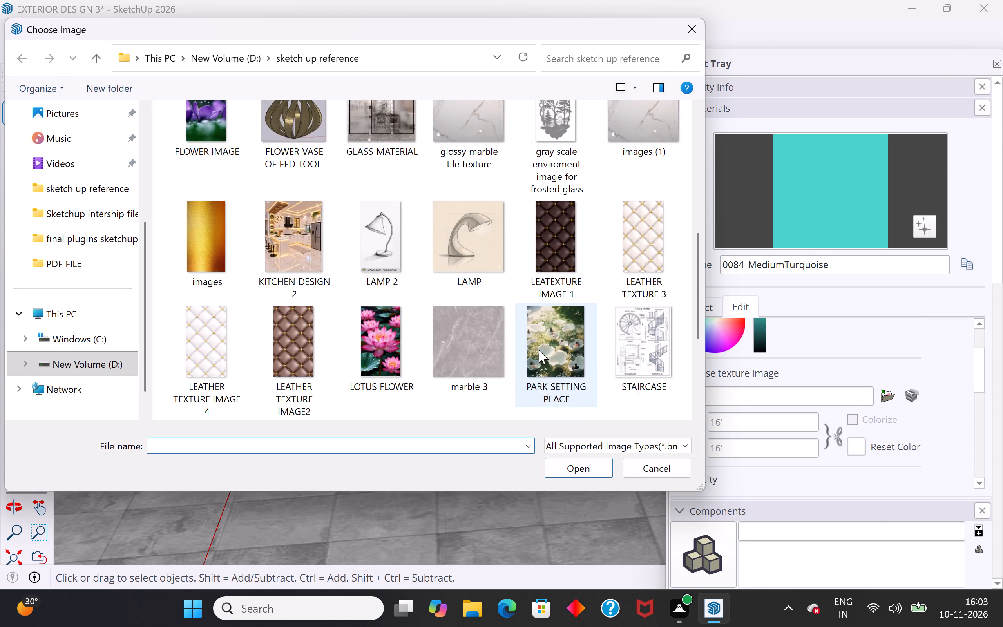
{"action": "scroll", "coordinate": [539, 350], "scroll_direction": "down", "scroll_amount": 1}
{"action": "left_click", "coordinate": [452, 214]}
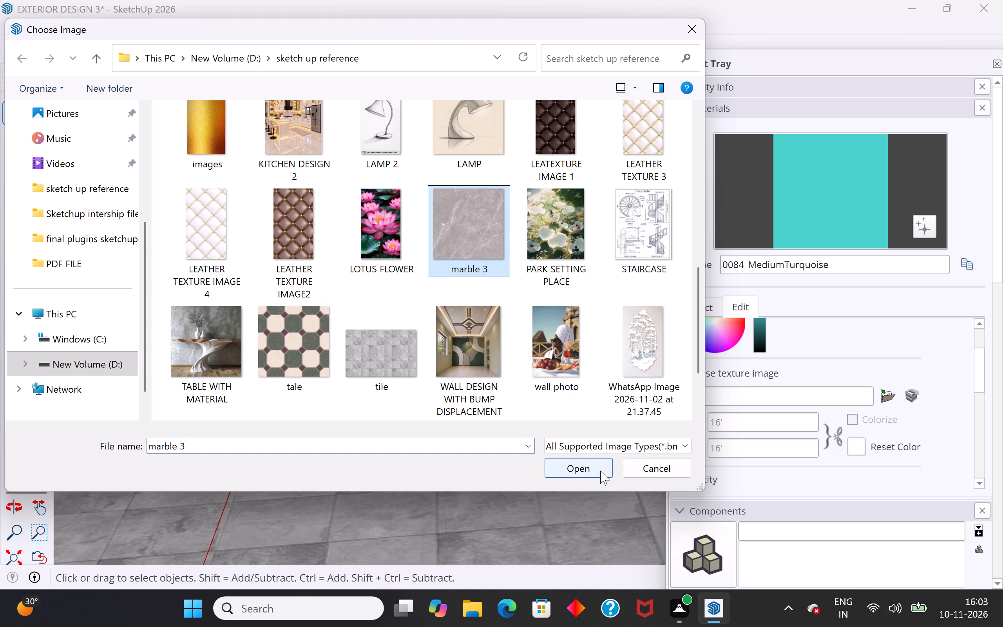
{"action": "left_click", "coordinate": [600, 471]}
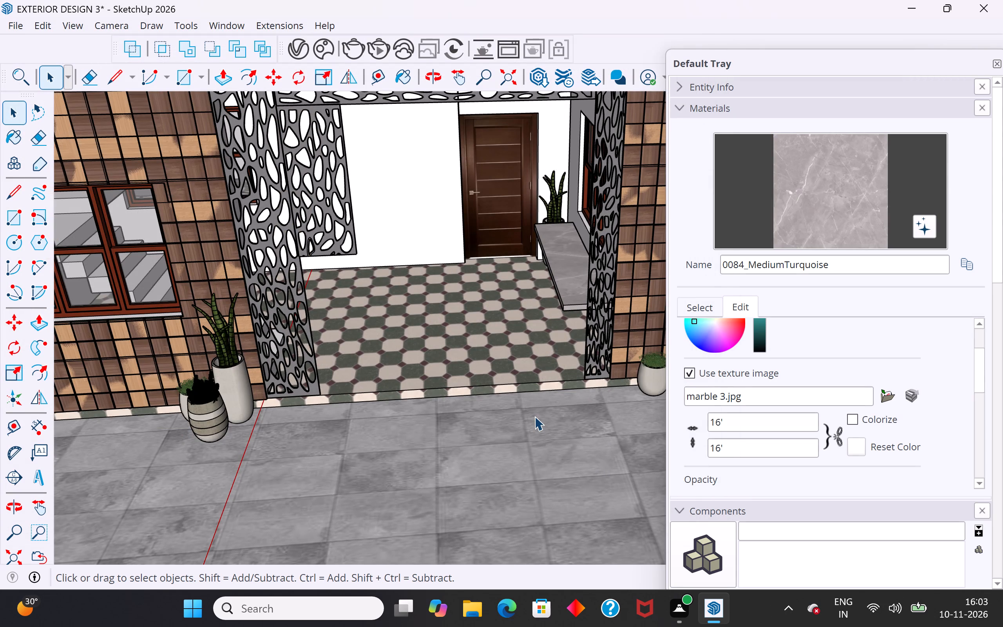
Examine the marble texture on the porch bench's top and front edge up close.
{"action": "scroll", "coordinate": [534, 416], "scroll_direction": "down", "scroll_amount": 2}
{"action": "middle_click_drag", "start_coordinate": [548, 415], "coordinate": [557, 359]}
{"action": "scroll", "coordinate": [570, 259], "scroll_direction": "up", "scroll_amount": 11}
{"action": "middle_click_drag", "start_coordinate": [574, 266], "coordinate": [572, 413]}
{"action": "scroll", "coordinate": [565, 377], "scroll_direction": "up", "scroll_amount": 1}
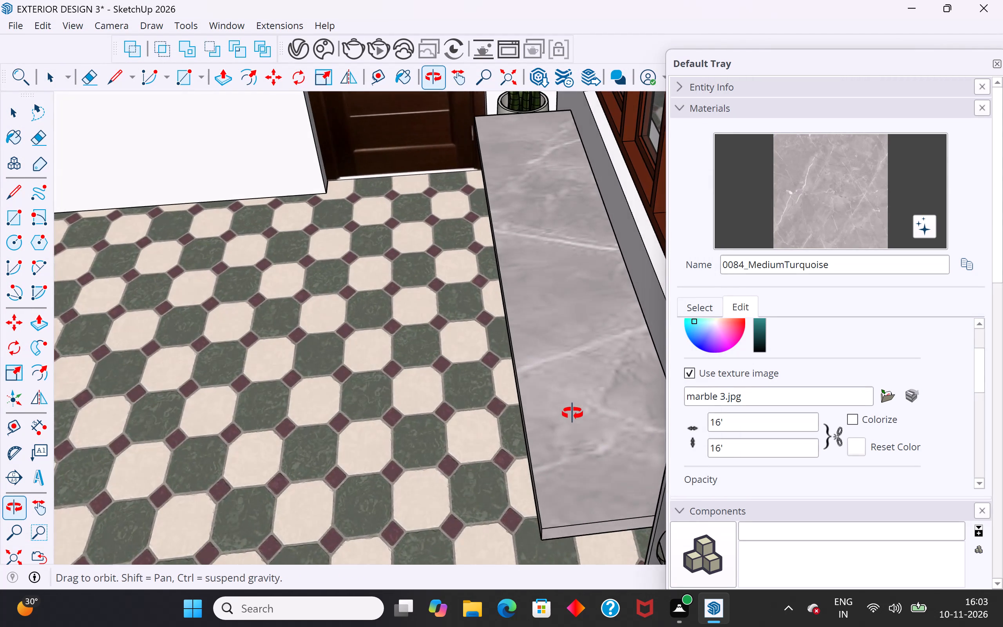
{"action": "middle_click_drag", "start_coordinate": [572, 413], "coordinate": [583, 379]}
{"action": "scroll", "coordinate": [745, 402], "scroll_direction": "down", "scroll_amount": 3}
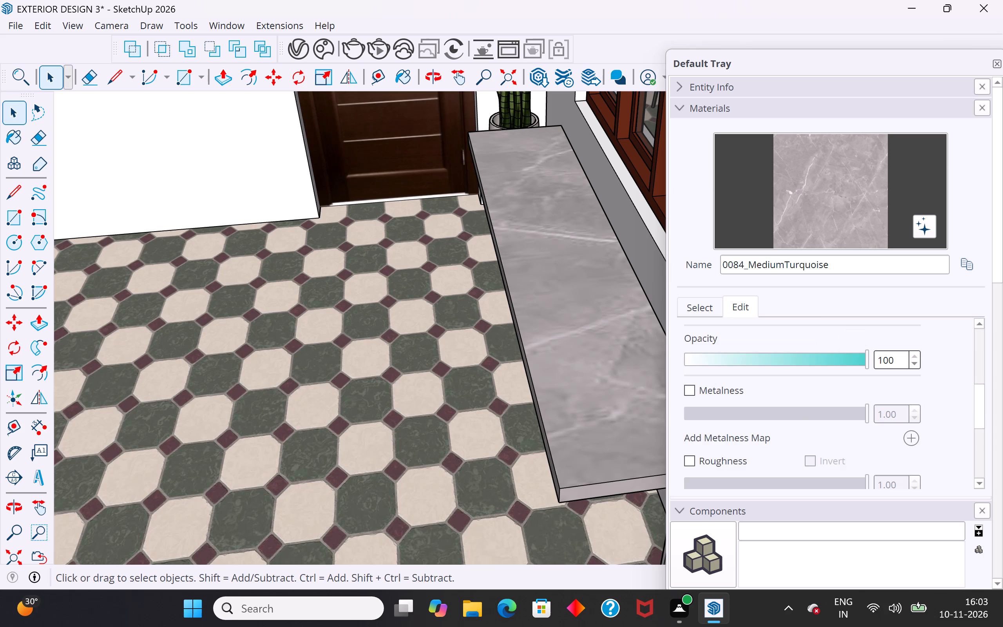
Set the texture size of the bench's 0084_MediumTurquoise marble material to 1' by 1'.
{"action": "scroll", "coordinate": [745, 402], "scroll_direction": "up", "scroll_amount": 8}
{"action": "scroll", "coordinate": [746, 402], "scroll_direction": "down", "scroll_amount": 3}
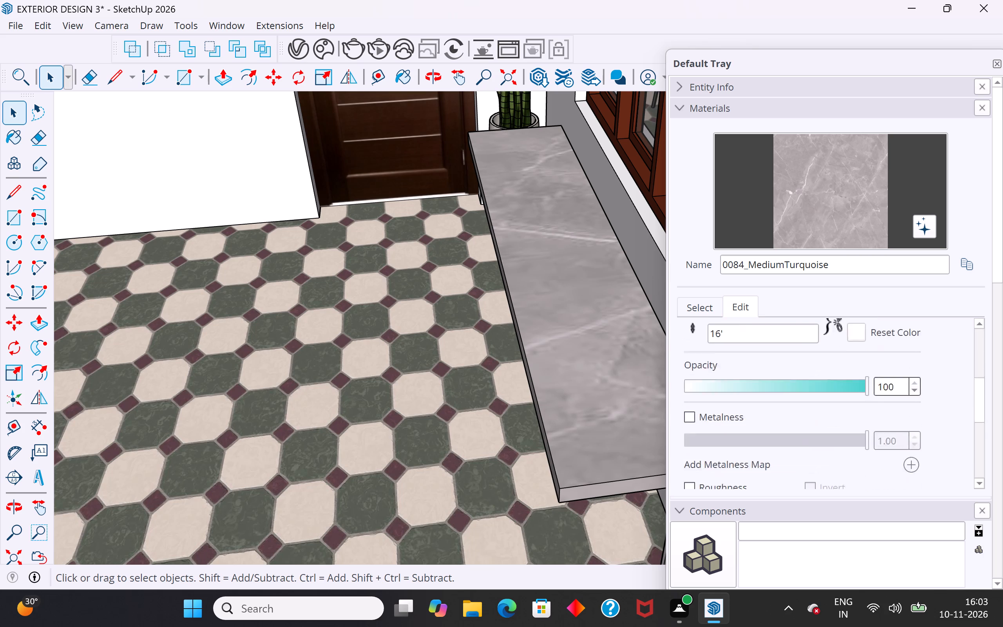
{"action": "scroll", "coordinate": [746, 402], "scroll_direction": "down", "scroll_amount": 11}
{"action": "scroll", "coordinate": [746, 402], "scroll_direction": "up", "scroll_amount": 3}
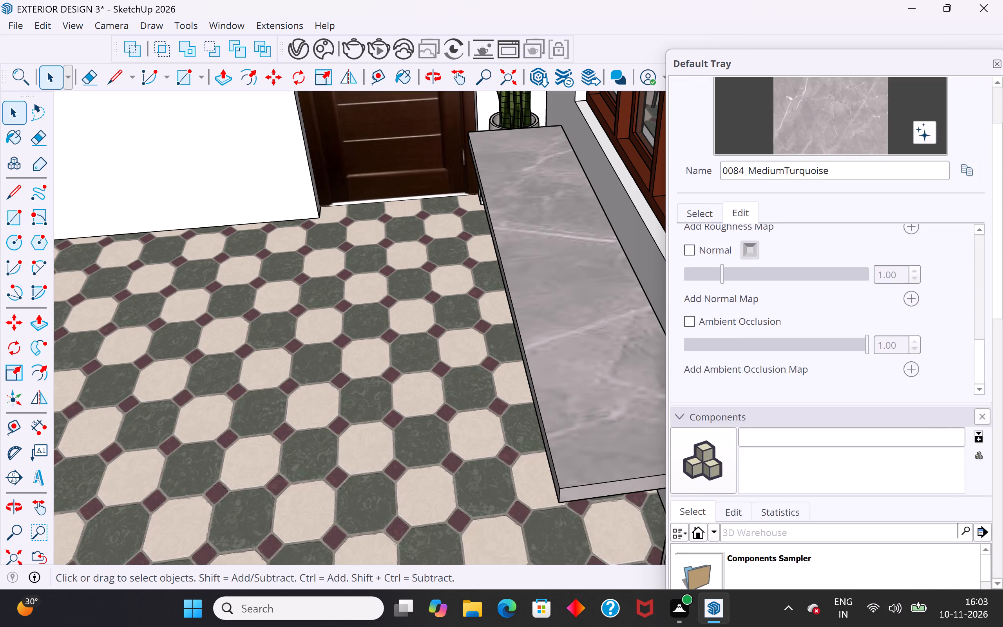
{"action": "scroll", "coordinate": [746, 402], "scroll_direction": "up", "scroll_amount": 7}
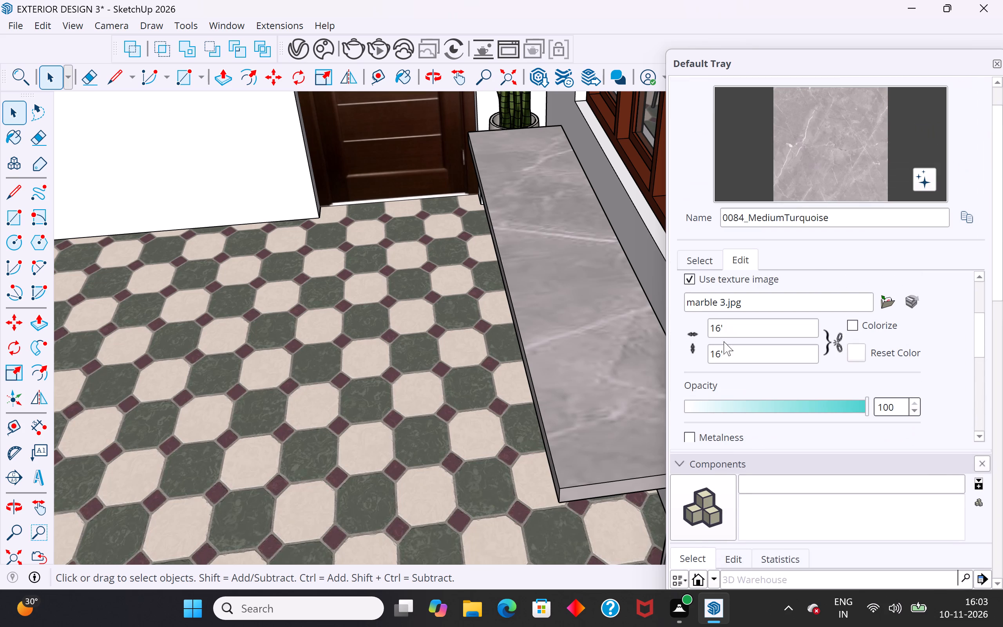
{"action": "left_click", "coordinate": [721, 332]}
{"action": "key", "text": "BackSpace"}
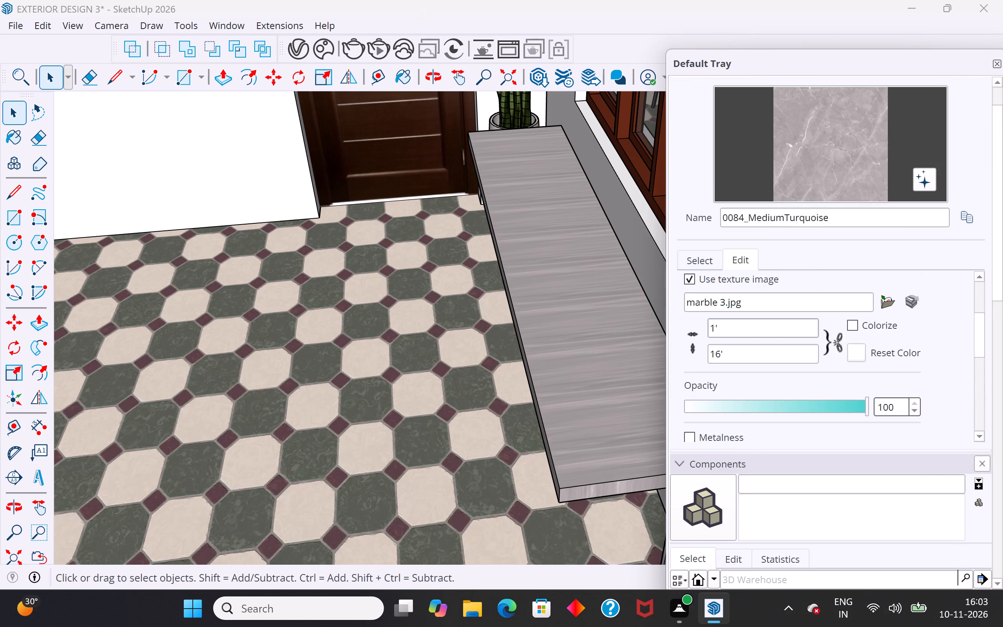
{"action": "left_click", "coordinate": [722, 356]}
{"action": "key", "text": "BackSpace"}
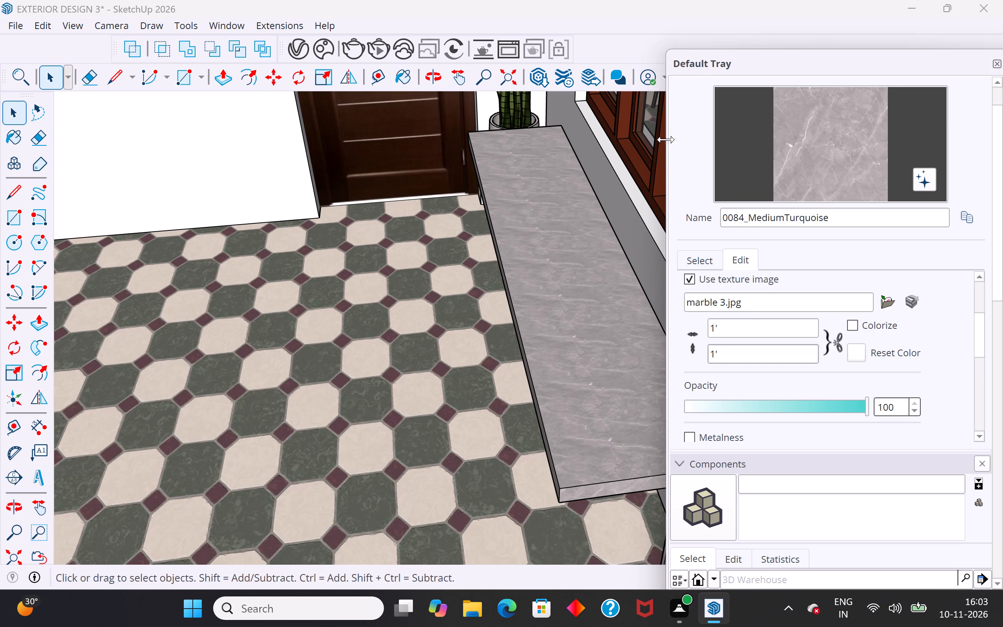
Apply the V-Ray Utilities cubic texture projection scaled to the object's bounds to the porch bench.
{"action": "right_click", "coordinate": [675, 30]}
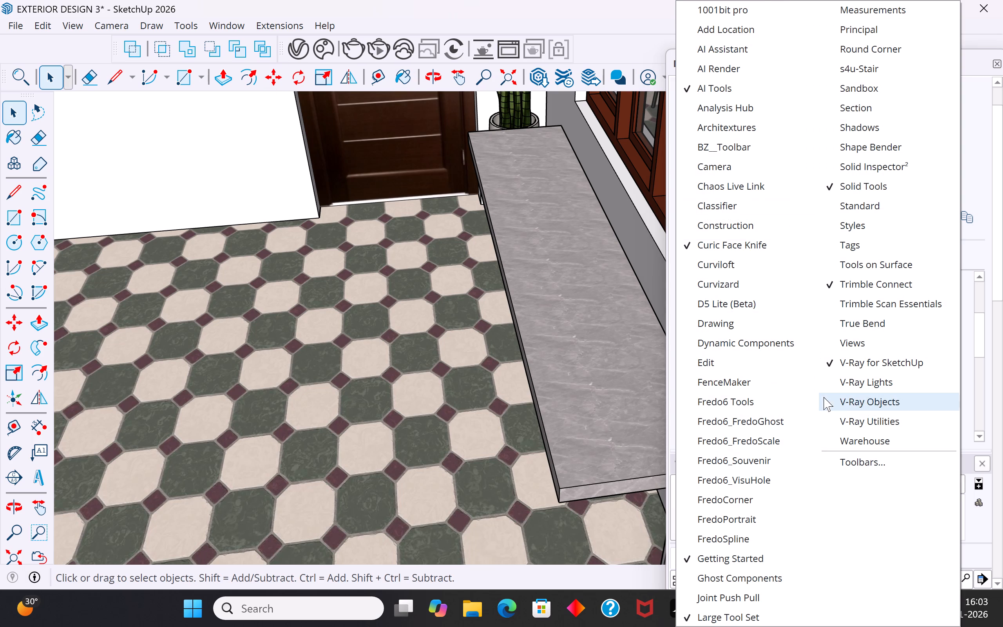
{"action": "left_click", "coordinate": [825, 420]}
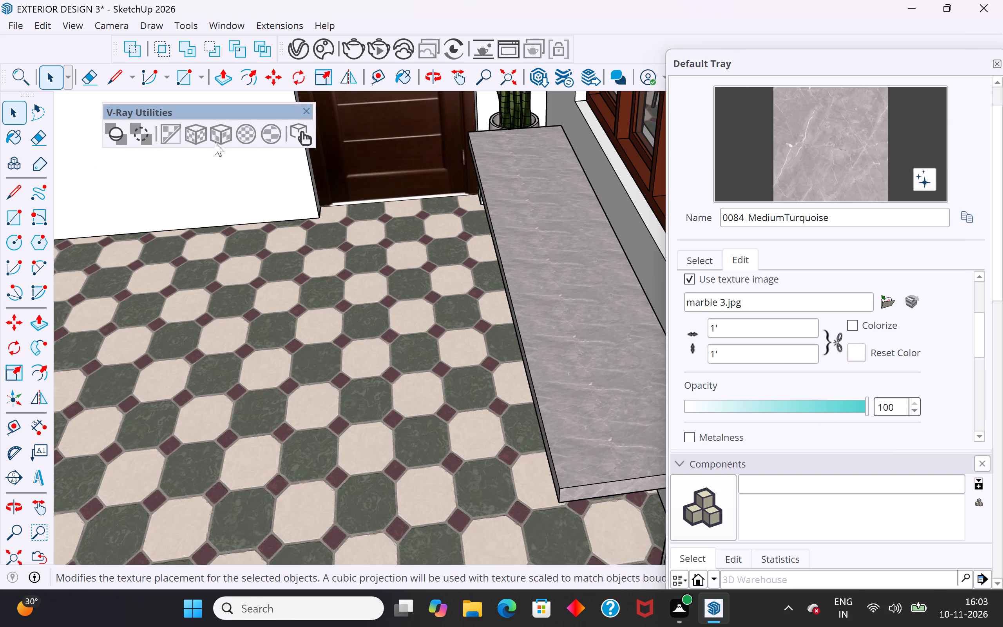
{"action": "left_click", "coordinate": [226, 136]}
{"action": "left_click", "coordinate": [217, 135]}
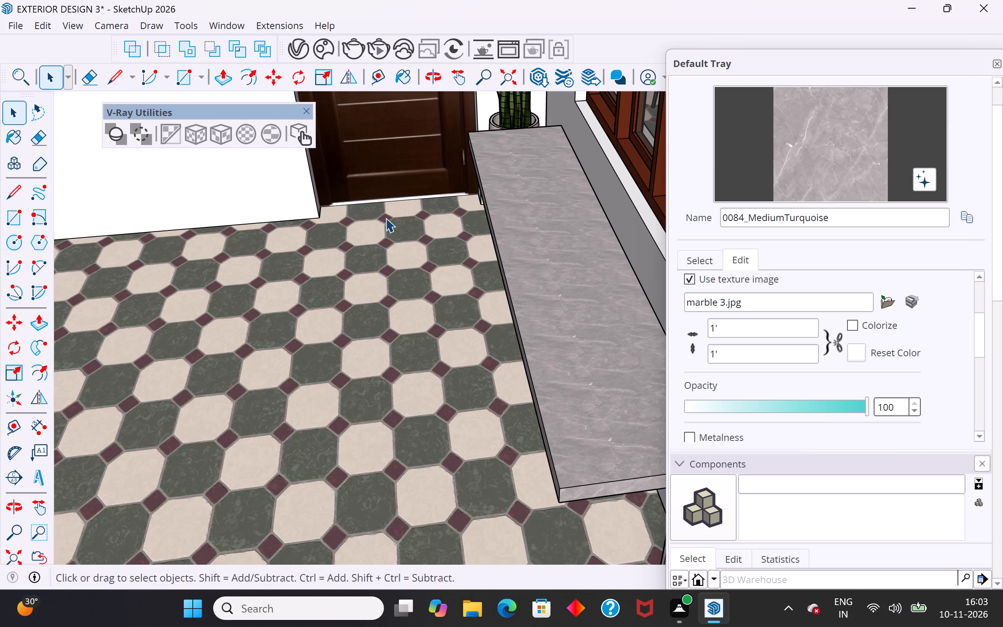
{"action": "left_click", "coordinate": [579, 266]}
{"action": "left_click", "coordinate": [223, 140]}
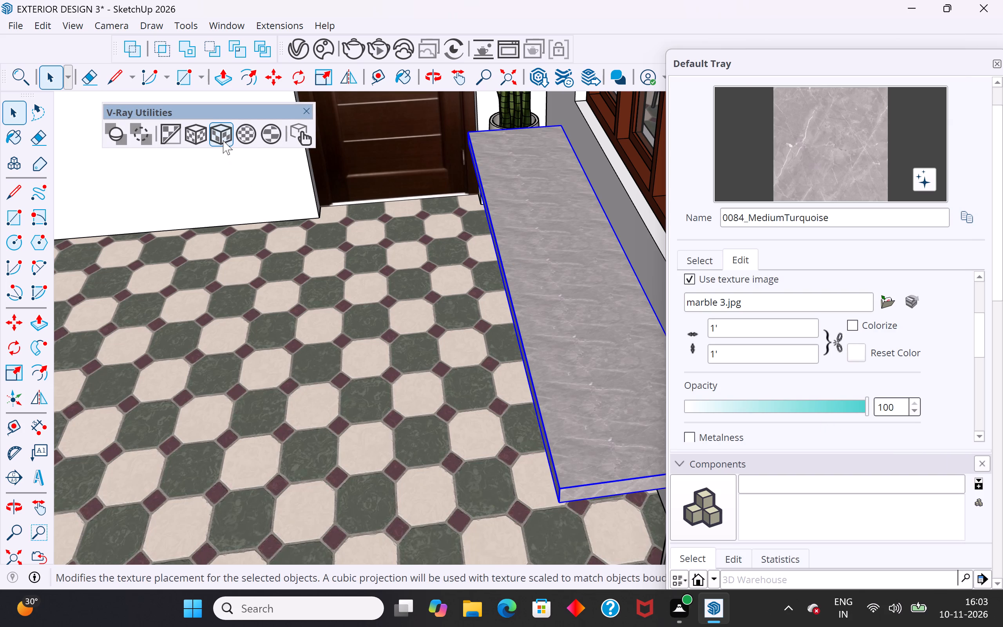
{"action": "left_click", "coordinate": [223, 140]}
{"action": "left_click", "coordinate": [540, 254]}
{"action": "scroll", "coordinate": [567, 316], "scroll_direction": "down", "scroll_amount": 2}
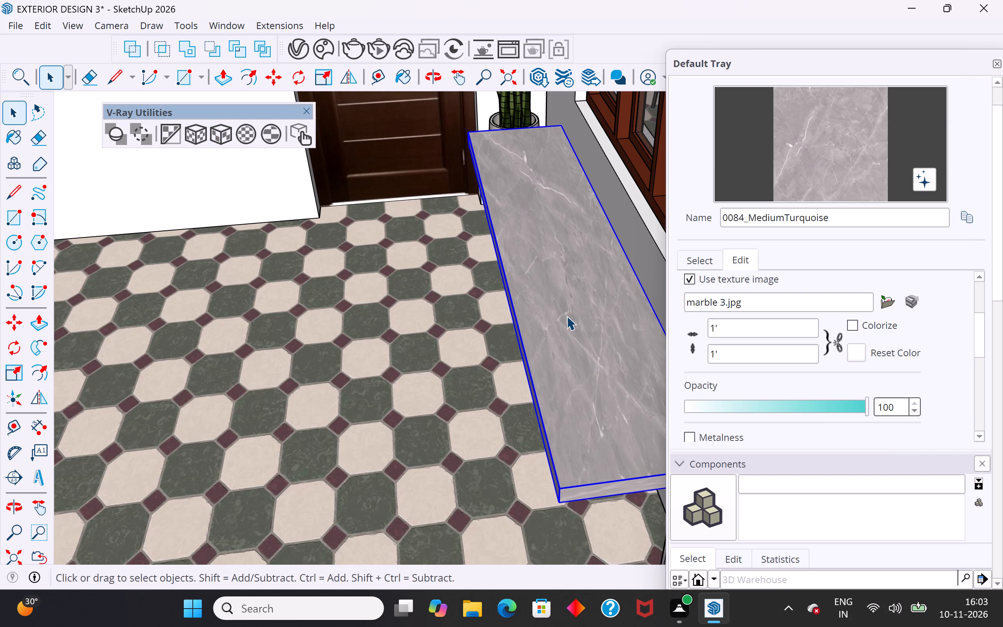
{"action": "scroll", "coordinate": [567, 316], "scroll_direction": "down", "scroll_amount": 9}
{"action": "scroll", "coordinate": [487, 388], "scroll_direction": "down", "scroll_amount": 5}
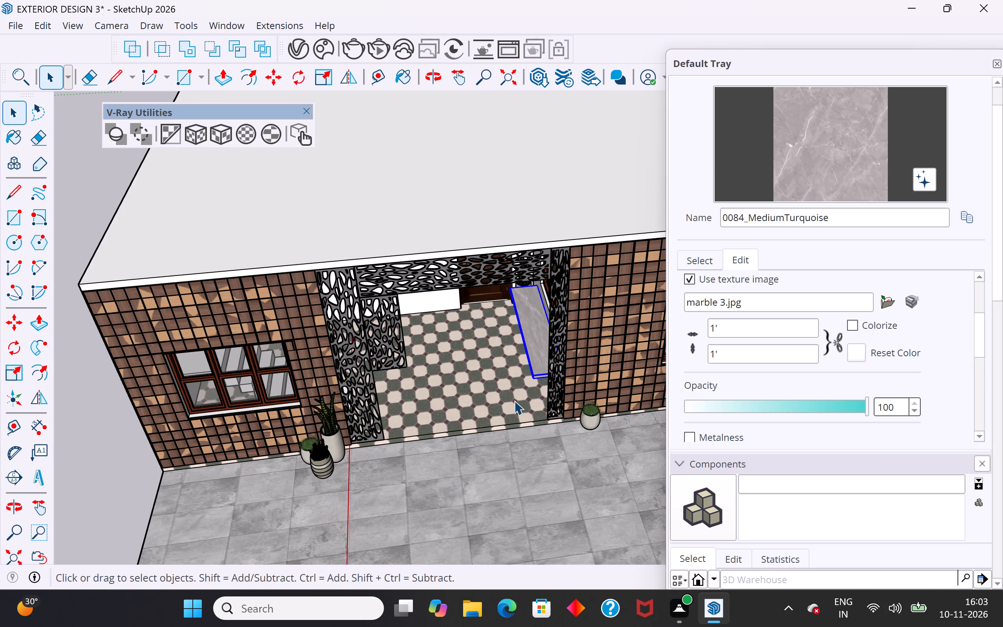
{"action": "left_click", "coordinate": [99, 183]}
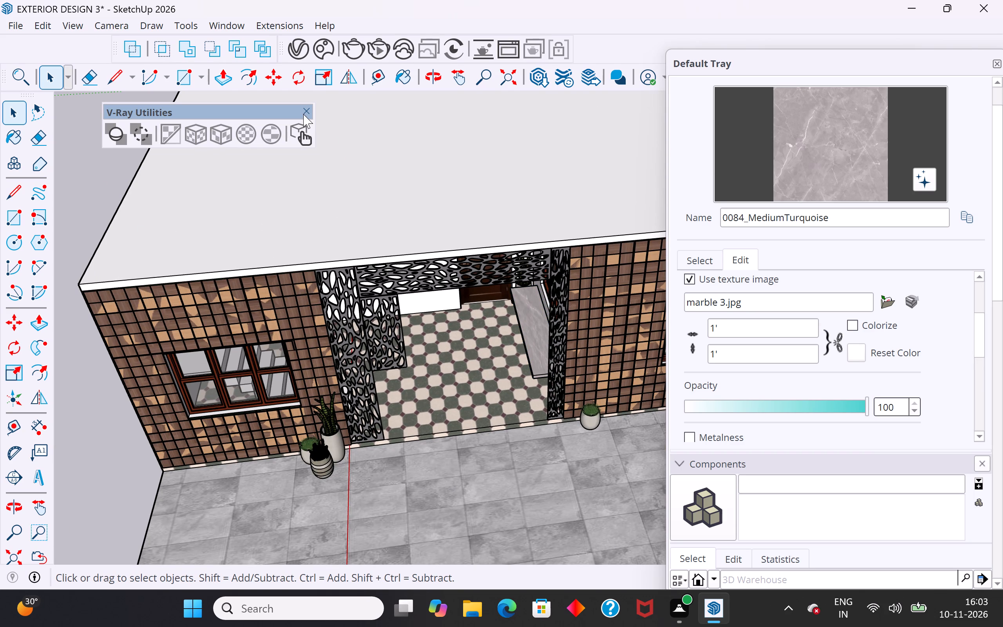
{"action": "left_click", "coordinate": [308, 112]}
Examine the house front and the entrance porch with its marble bench from several angles.
{"action": "scroll", "coordinate": [343, 422], "scroll_direction": "down", "scroll_amount": 5}
{"action": "middle_click_drag", "start_coordinate": [455, 429], "coordinate": [465, 320]}
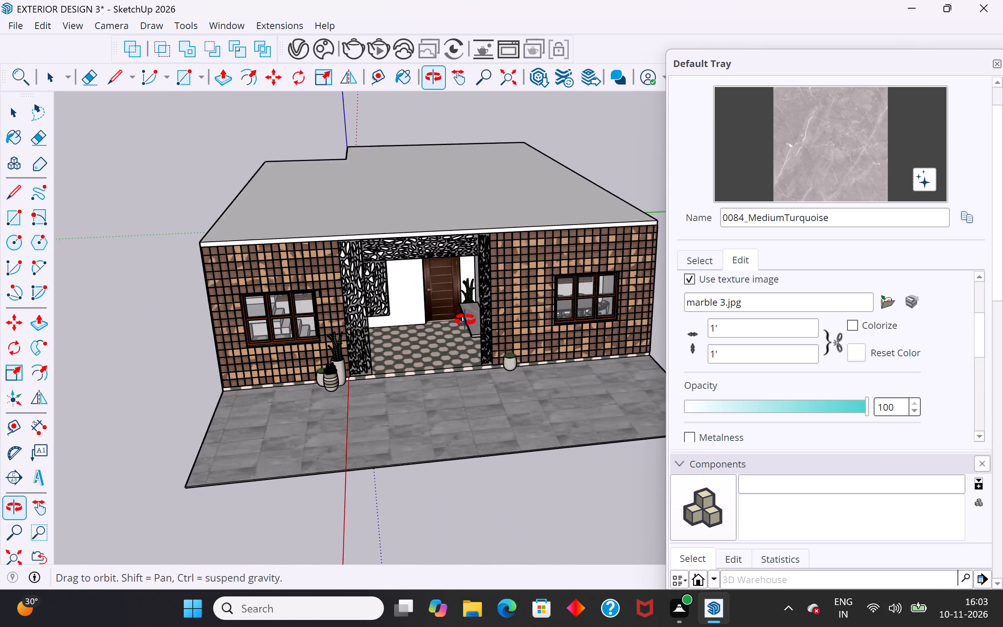
{"action": "middle_click_drag", "start_coordinate": [465, 320], "coordinate": [441, 368]}
{"action": "scroll", "coordinate": [440, 441], "scroll_direction": "up", "scroll_amount": 4}
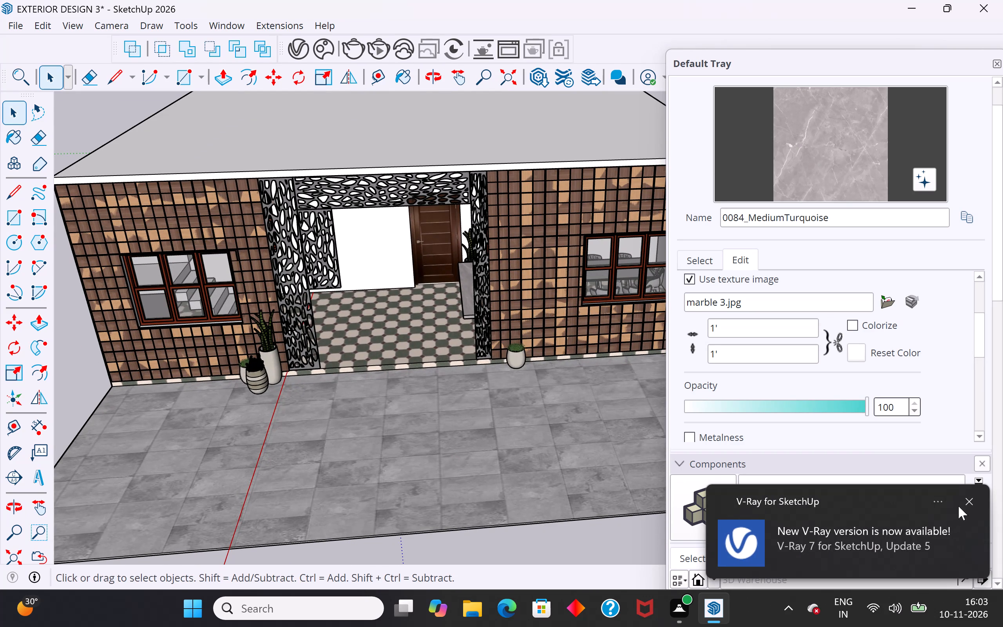
{"action": "left_click", "coordinate": [972, 502]}
{"action": "scroll", "coordinate": [546, 426], "scroll_direction": "down", "scroll_amount": 3}
{"action": "middle_click_drag", "start_coordinate": [529, 416], "coordinate": [541, 398]}
{"action": "scroll", "coordinate": [471, 294], "scroll_direction": "up", "scroll_amount": 3}
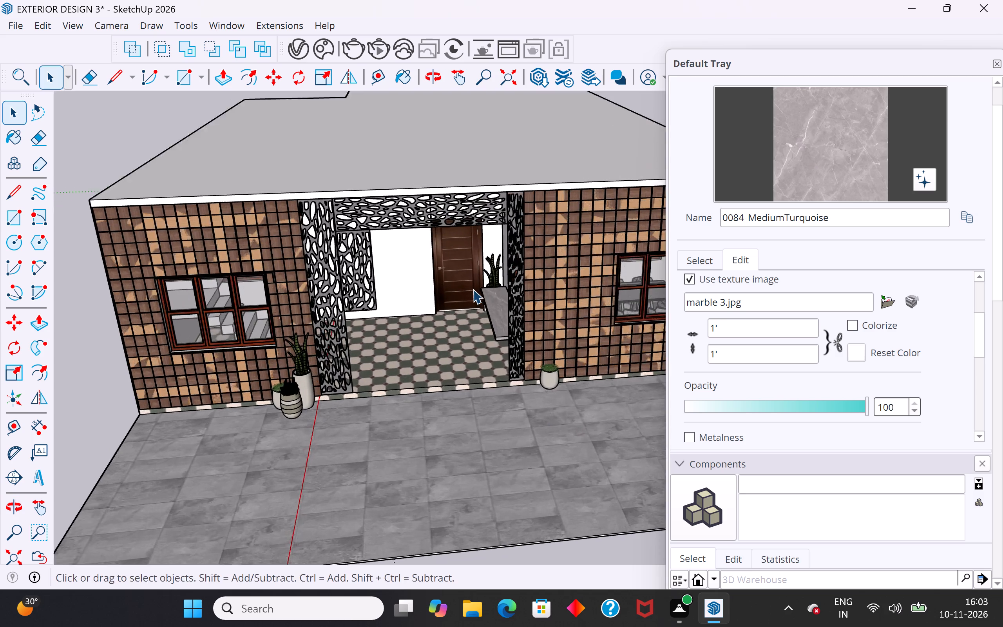
{"action": "middle_click_drag", "start_coordinate": [509, 286], "coordinate": [544, 260]}
{"action": "scroll", "coordinate": [544, 224], "scroll_direction": "up", "scroll_amount": 4}
{"action": "middle_click_drag", "start_coordinate": [544, 211], "coordinate": [570, 176]}
{"action": "scroll", "coordinate": [443, 317], "scroll_direction": "down", "scroll_amount": 3}
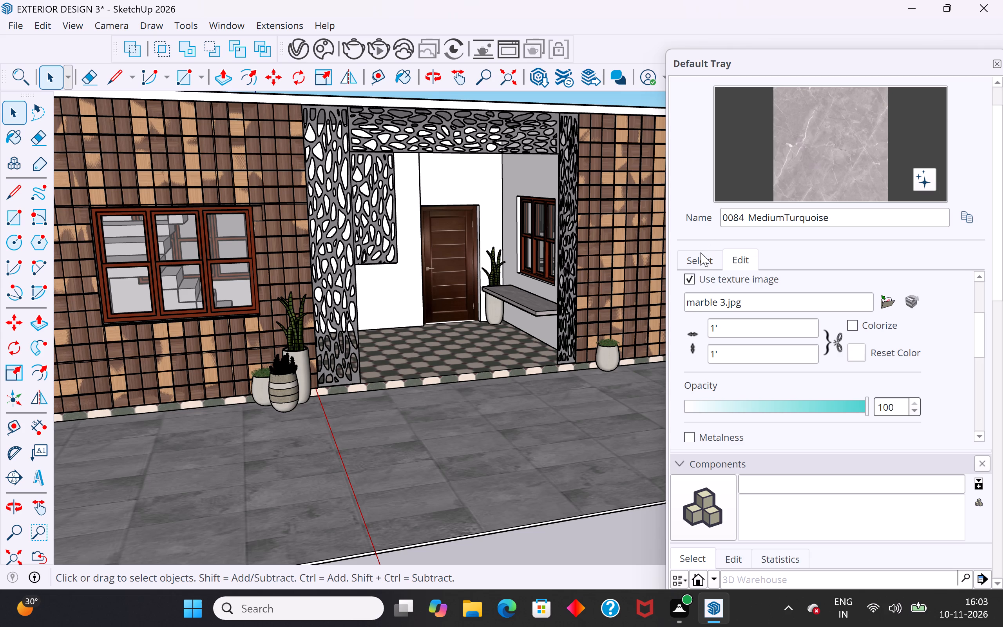
Paint the entrance porch's window wall, door wall and adjoining side wall with the green in-model material 1.
{"action": "left_click", "coordinate": [701, 265]}
{"action": "left_click", "coordinate": [915, 431]}
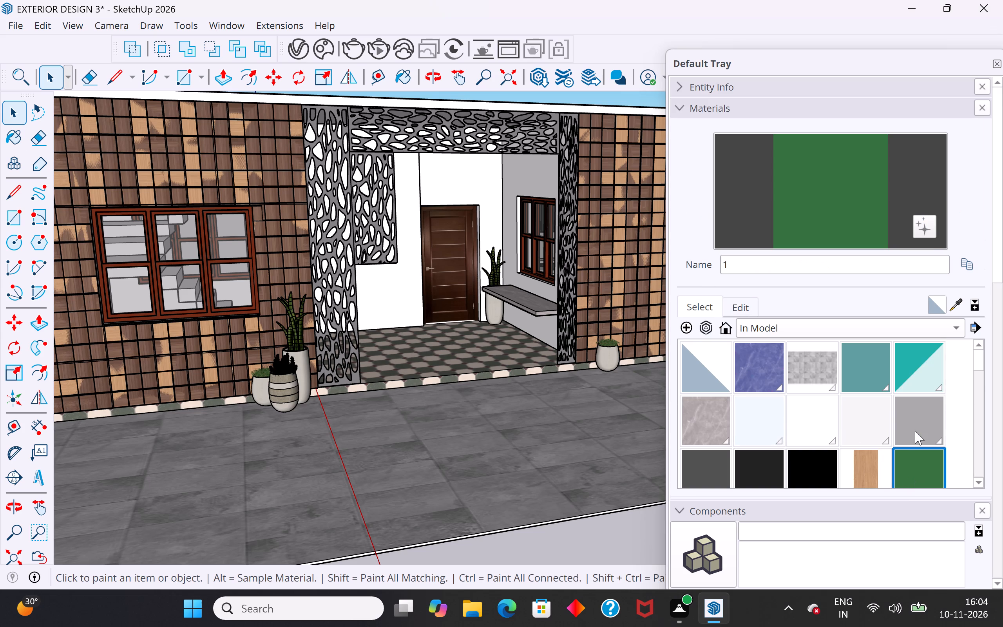
{"action": "scroll", "coordinate": [523, 204], "scroll_direction": "up", "scroll_amount": 10}
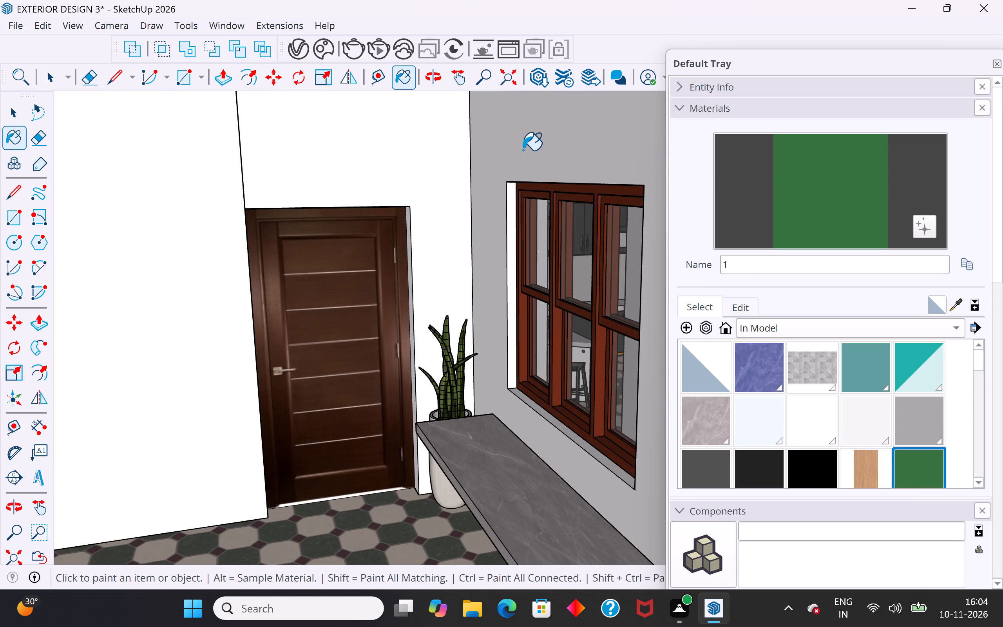
{"action": "left_click", "coordinate": [523, 150]}
{"action": "left_click", "coordinate": [398, 174]}
{"action": "left_click", "coordinate": [128, 271]}
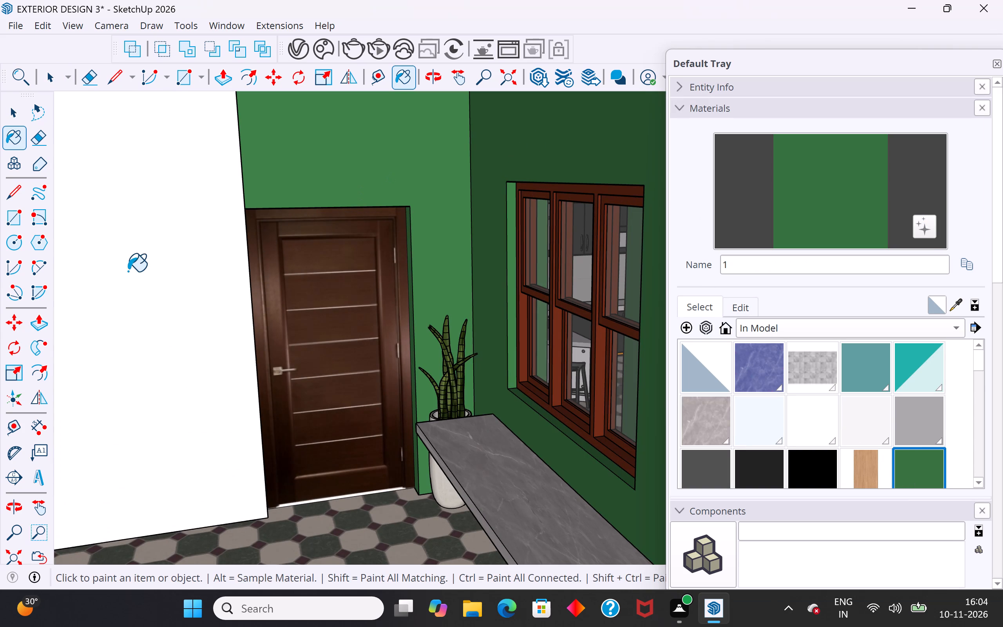
Recolour the porch walls' material 1 to a bright yellow, RGB 234, 234, 6, using the colour wheel.
{"action": "scroll", "coordinate": [322, 281], "scroll_direction": "down", "scroll_amount": 10}
{"action": "middle_click_drag", "start_coordinate": [346, 316], "coordinate": [375, 294]}
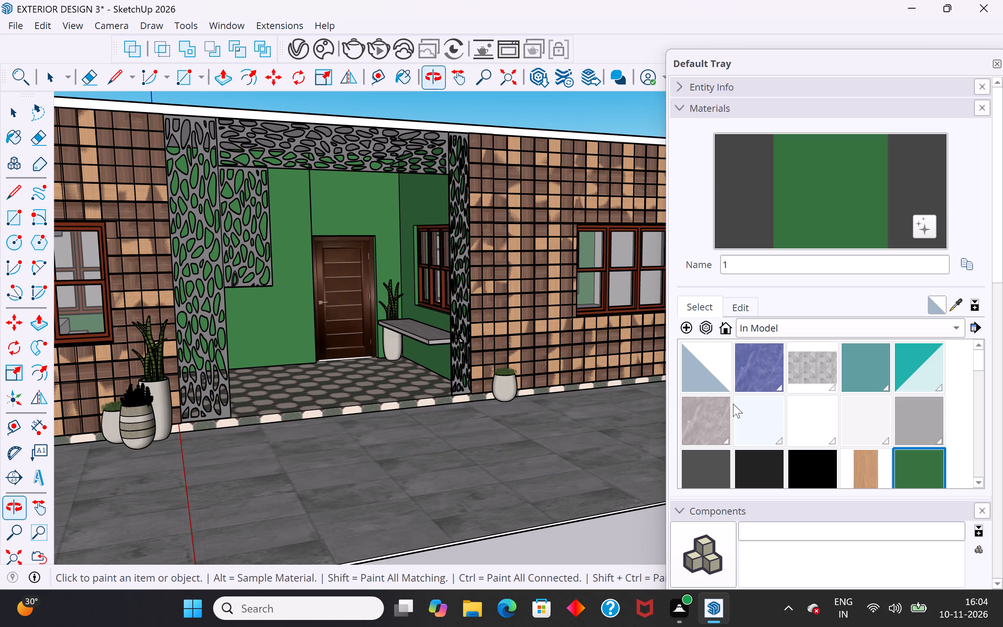
{"action": "scroll", "coordinate": [735, 405], "scroll_direction": "down", "scroll_amount": 4}
{"action": "scroll", "coordinate": [735, 405], "scroll_direction": "up", "scroll_amount": 9}
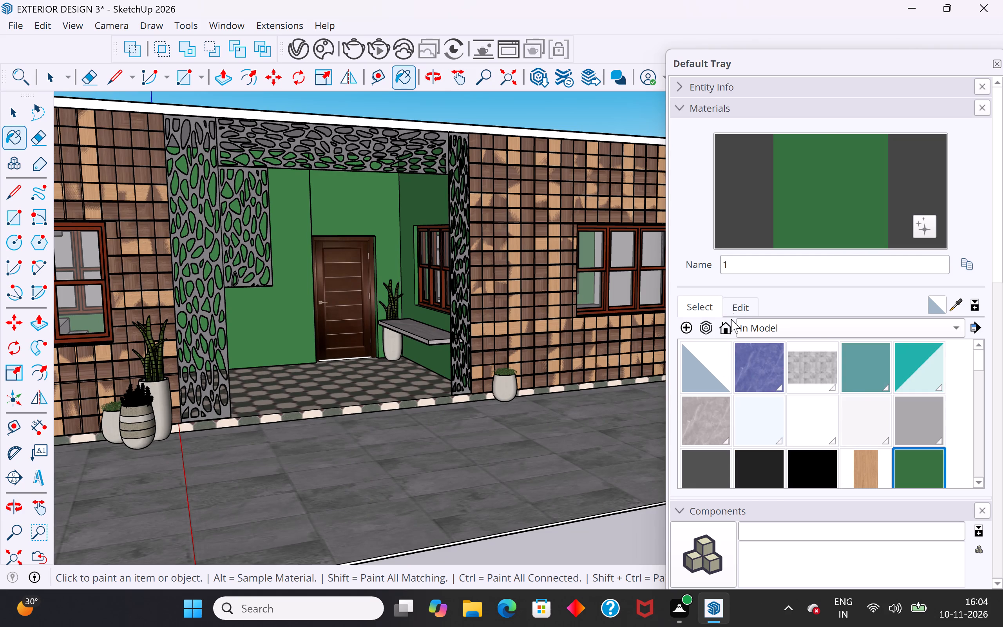
{"action": "left_click", "coordinate": [737, 303]}
{"action": "left_click", "coordinate": [698, 309]}
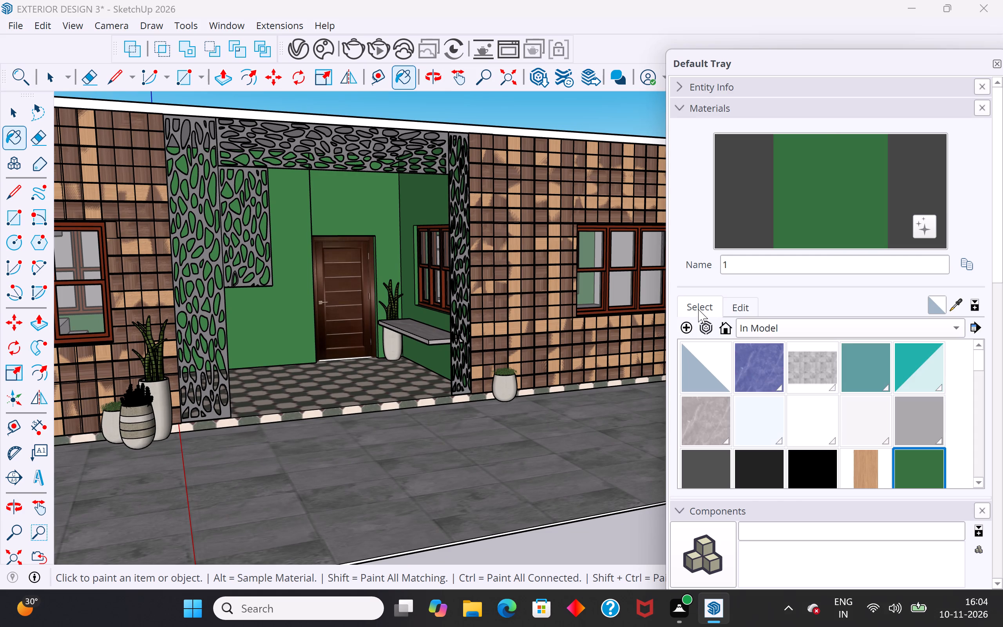
{"action": "left_click", "coordinate": [734, 303]}
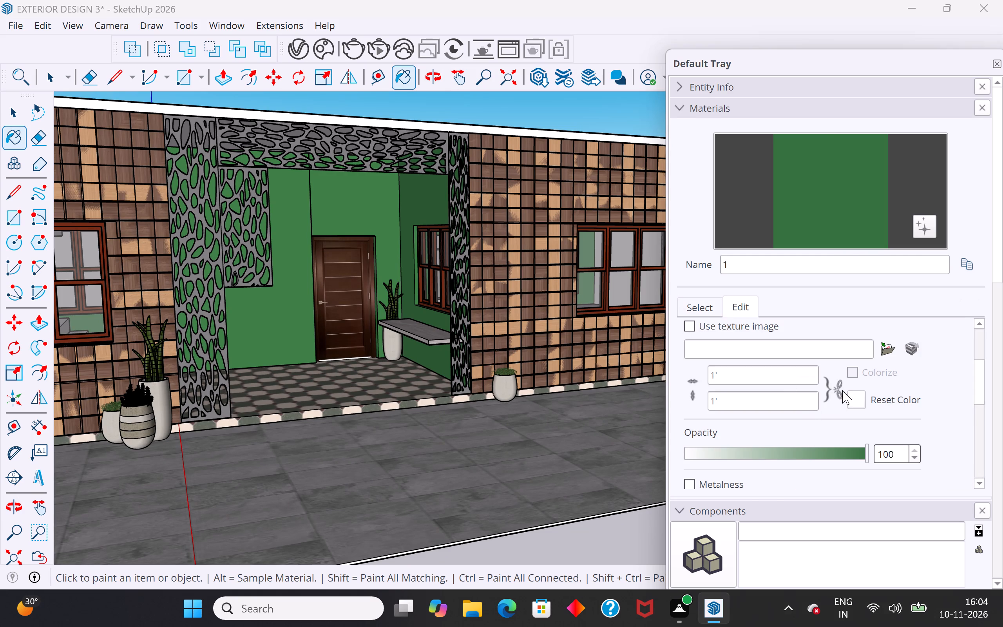
{"action": "scroll", "coordinate": [838, 383], "scroll_direction": "down", "scroll_amount": 4}
{"action": "scroll", "coordinate": [838, 383], "scroll_direction": "up", "scroll_amount": 9}
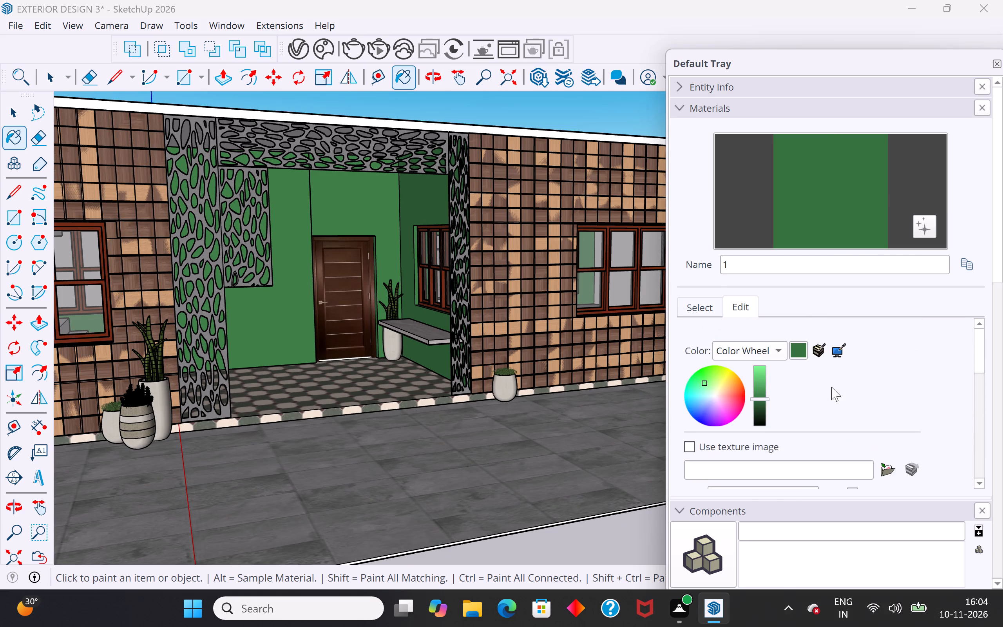
{"action": "left_click_drag", "start_coordinate": [715, 379], "coordinate": [720, 372]}
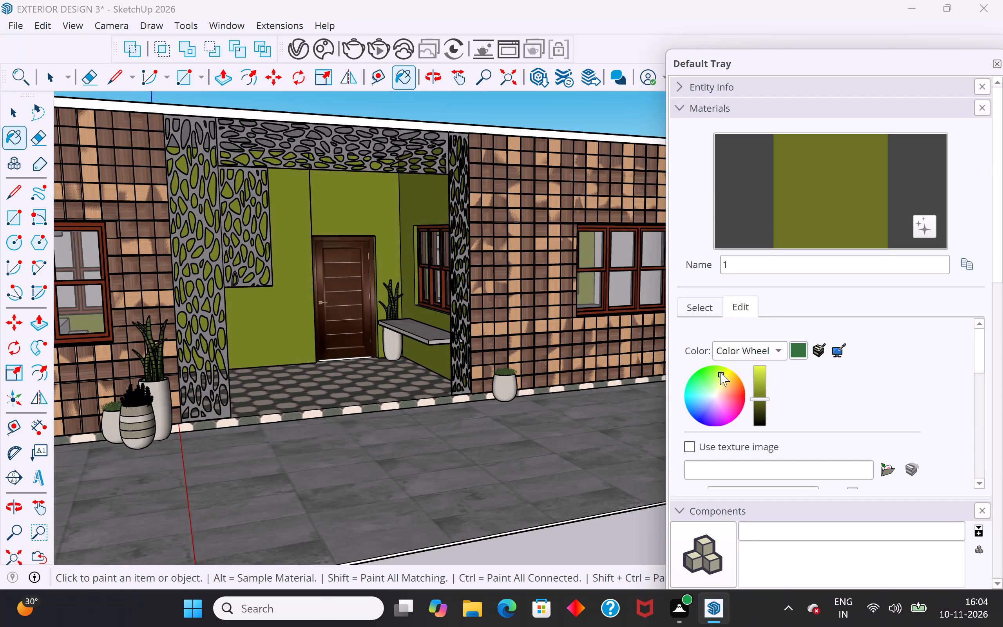
{"action": "left_click_drag", "start_coordinate": [720, 372], "coordinate": [733, 371]}
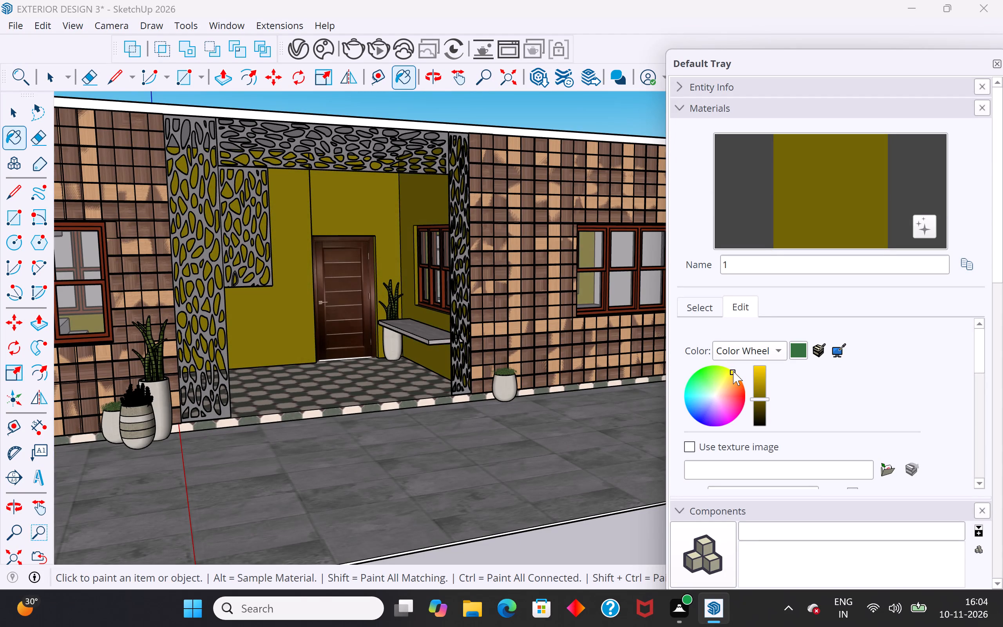
{"action": "left_click_drag", "start_coordinate": [733, 371], "coordinate": [728, 369]}
{"action": "left_click_drag", "start_coordinate": [761, 396], "coordinate": [759, 376]}
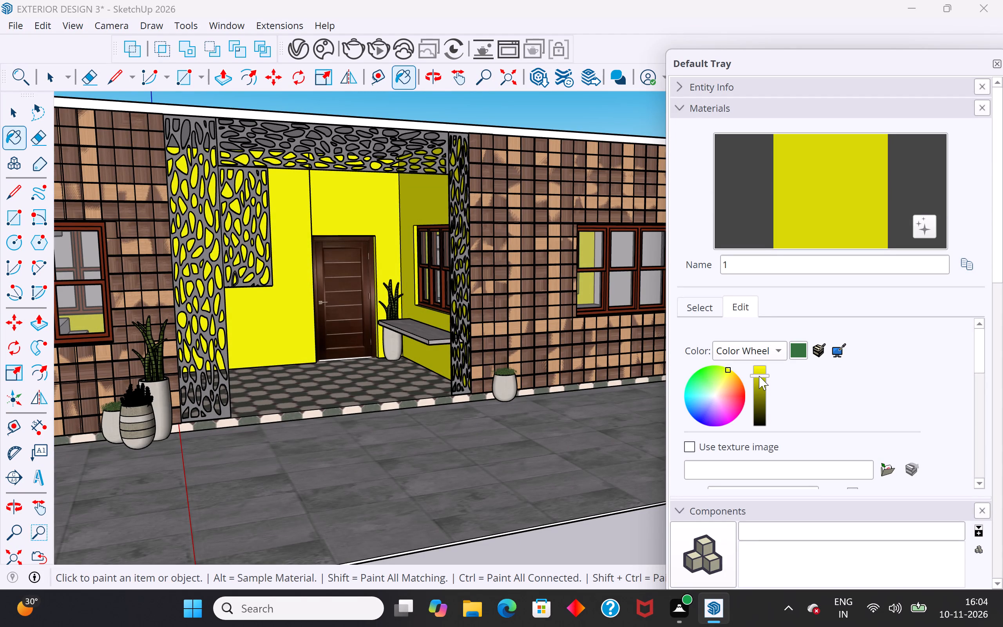
{"action": "left_click_drag", "start_coordinate": [759, 376], "coordinate": [760, 372]}
Switch material 1 to RGB colour values and set its blue value to 196 for a pale cream.
{"action": "left_click", "coordinate": [779, 349]}
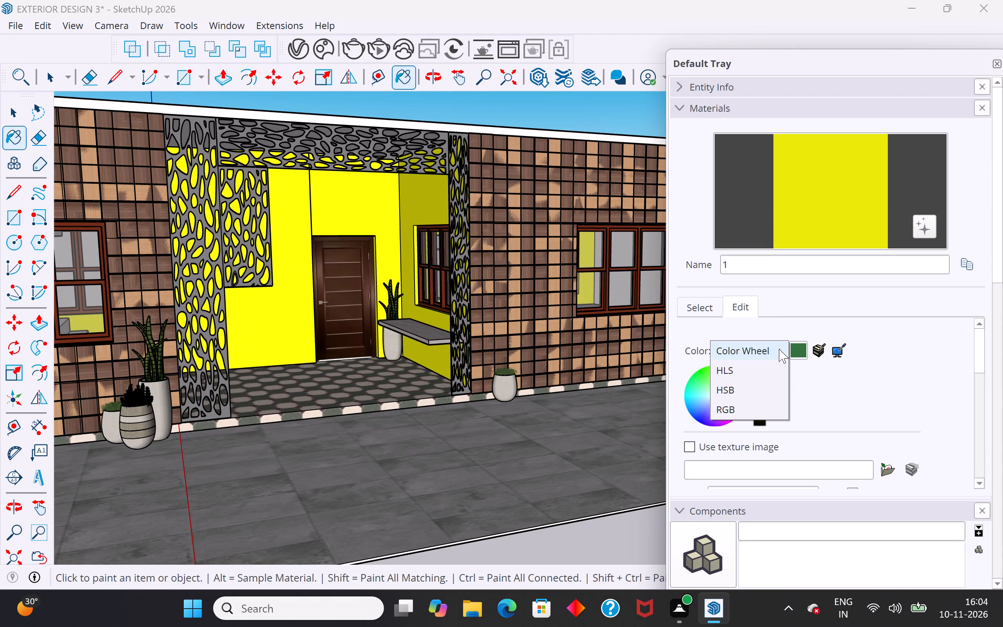
{"action": "left_click", "coordinate": [741, 410]}
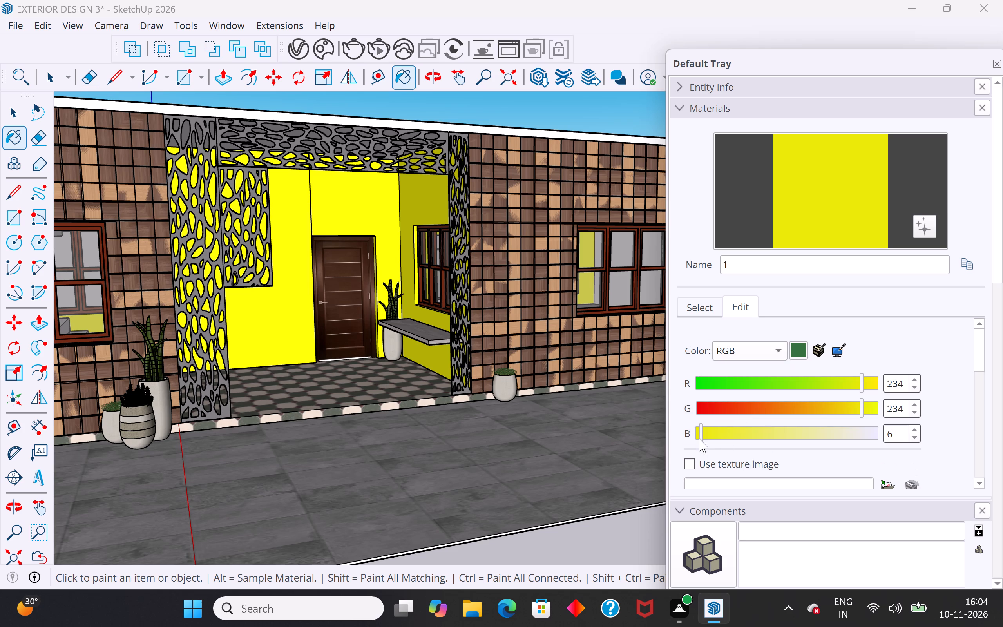
{"action": "left_click_drag", "start_coordinate": [702, 437], "coordinate": [821, 435]}
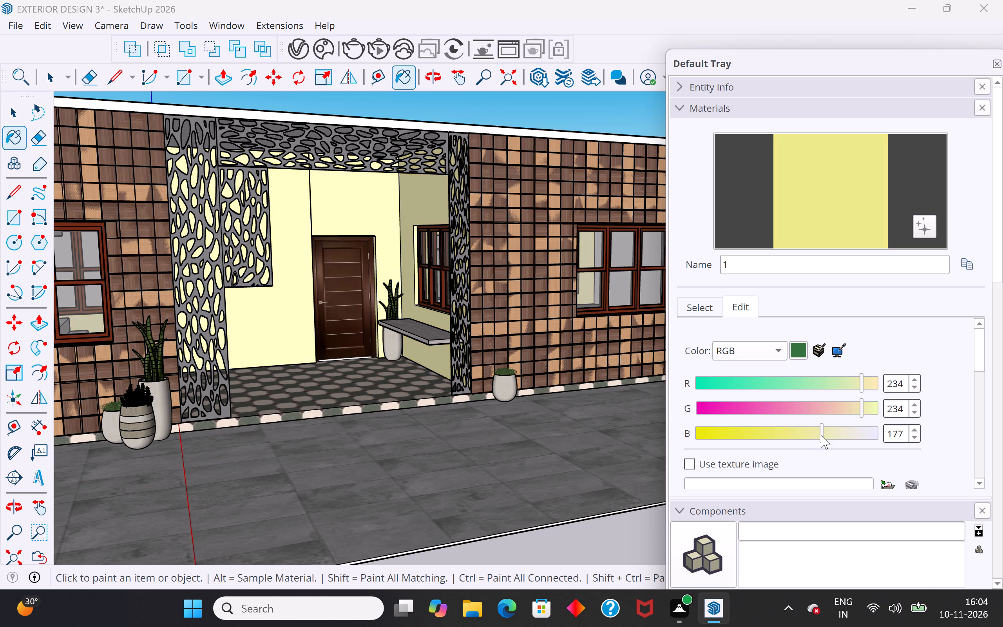
{"action": "left_click_drag", "start_coordinate": [821, 435], "coordinate": [840, 434]}
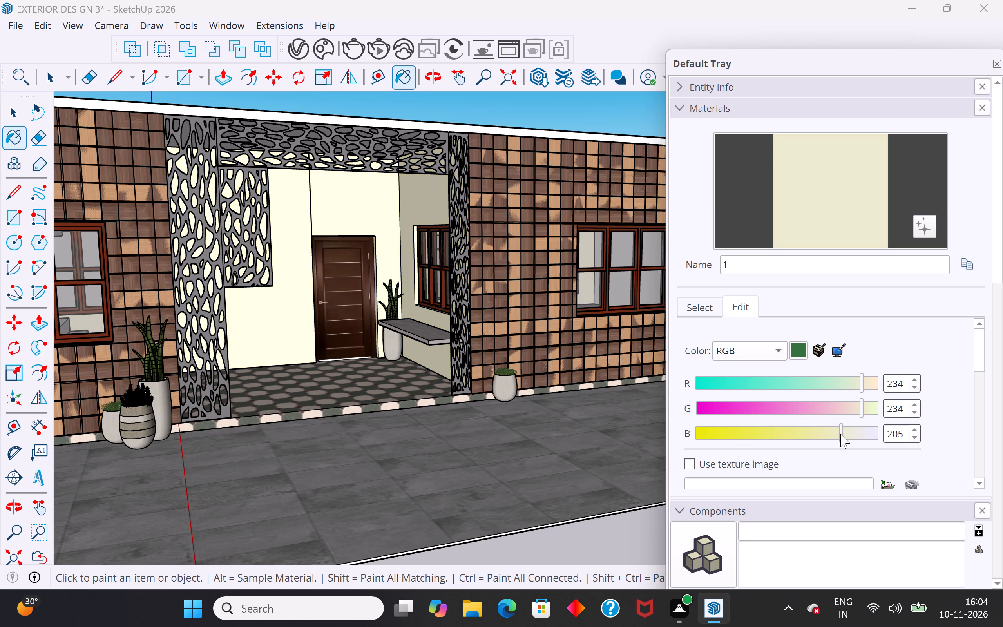
{"action": "left_click_drag", "start_coordinate": [840, 434], "coordinate": [844, 434]}
{"action": "left_click_drag", "start_coordinate": [844, 434], "coordinate": [834, 437]}
Paint the roof slab above the porch, including its front edge, with the cream material 1.
{"action": "scroll", "coordinate": [498, 424], "scroll_direction": "down", "scroll_amount": 5}
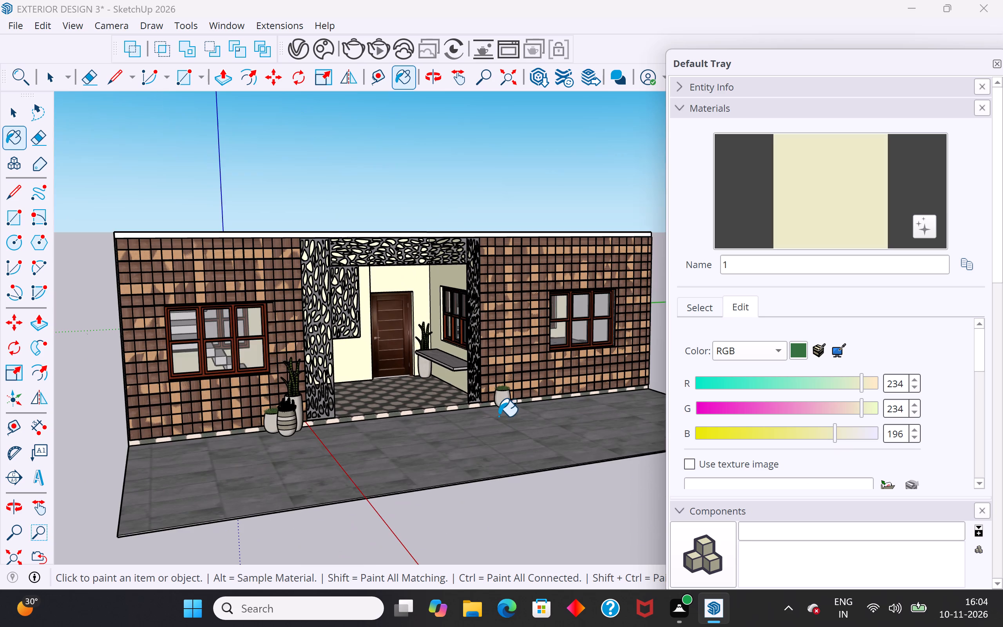
{"action": "middle_click_drag", "start_coordinate": [502, 419], "coordinate": [452, 431]}
{"action": "scroll", "coordinate": [413, 247], "scroll_direction": "up", "scroll_amount": 14}
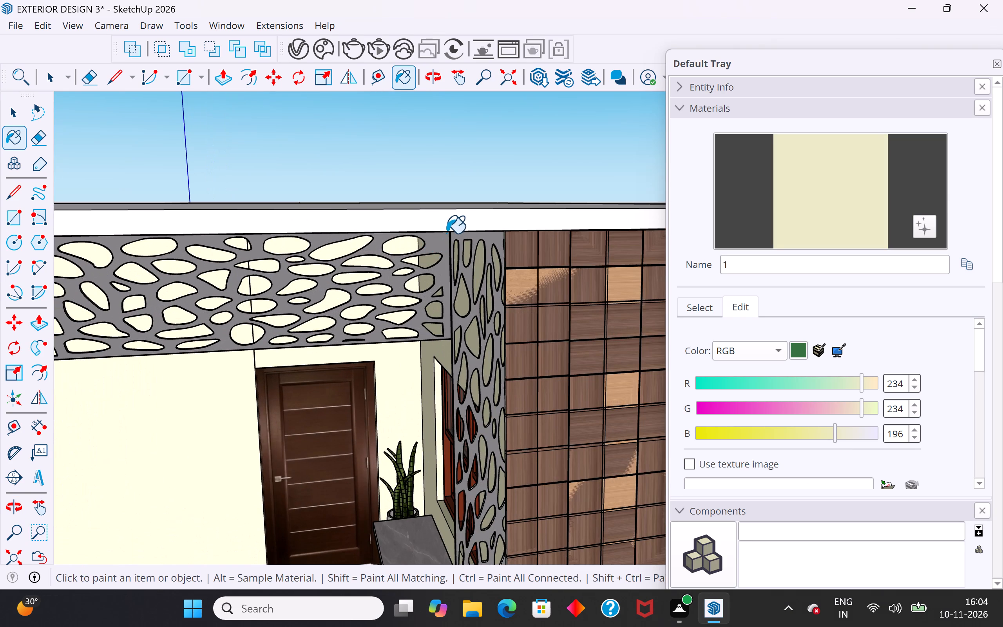
{"action": "left_click", "coordinate": [447, 233]}
{"action": "double_click", "coordinate": [450, 225]}
{"action": "scroll", "coordinate": [449, 225], "scroll_direction": "down", "scroll_amount": 10}
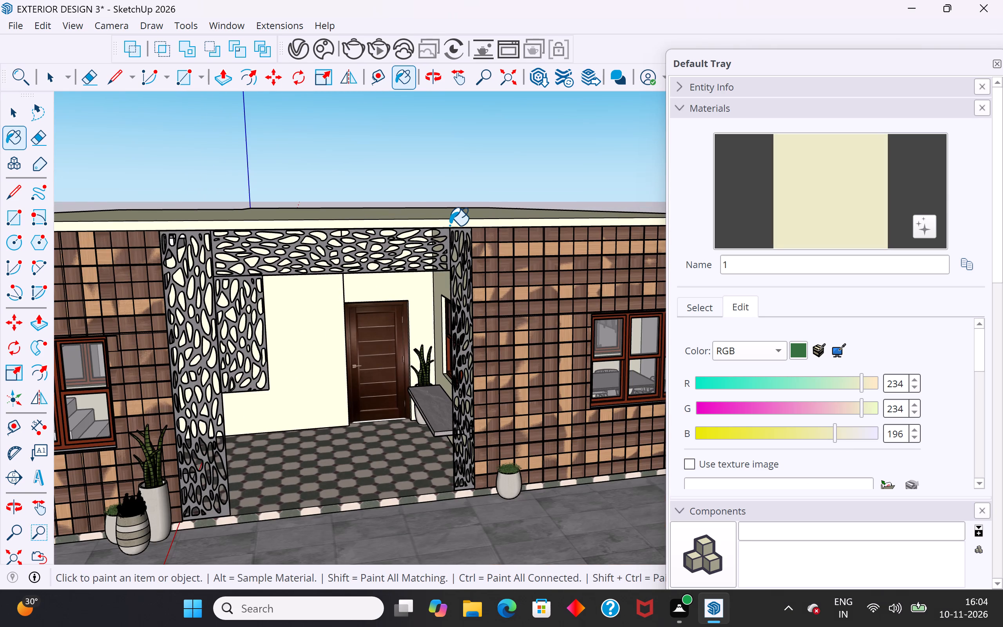
Copy the tall snake plant pot beside the entrance to the porch's other side, next to the small round pot.
{"action": "scroll", "coordinate": [430, 284], "scroll_direction": "down", "scroll_amount": 4}
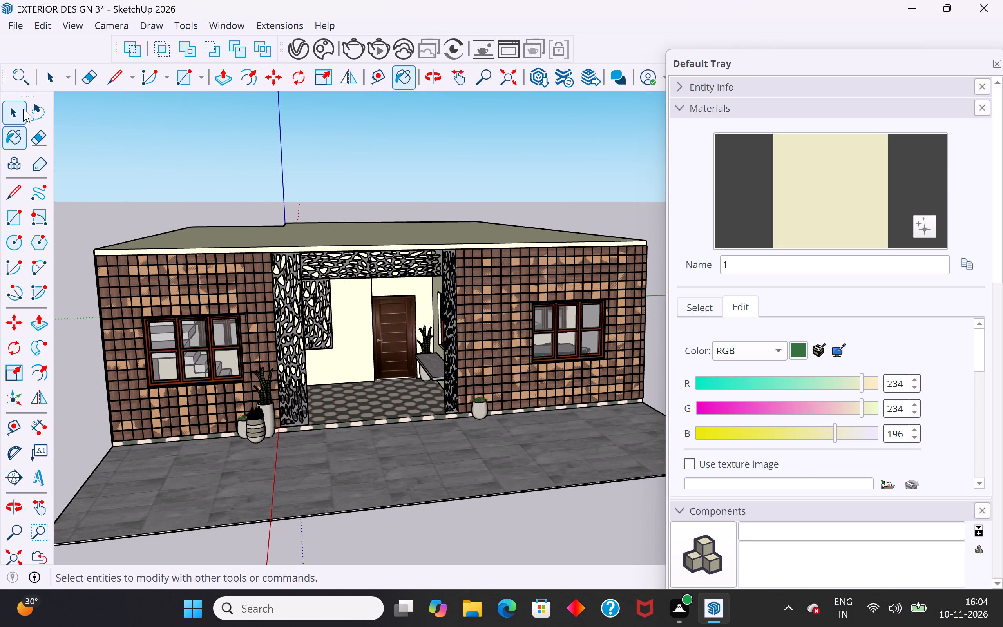
{"action": "left_click", "coordinate": [12, 109]}
{"action": "left_click", "coordinate": [332, 156]}
{"action": "scroll", "coordinate": [255, 404], "scroll_direction": "up", "scroll_amount": 8}
{"action": "left_click", "coordinate": [286, 421]}
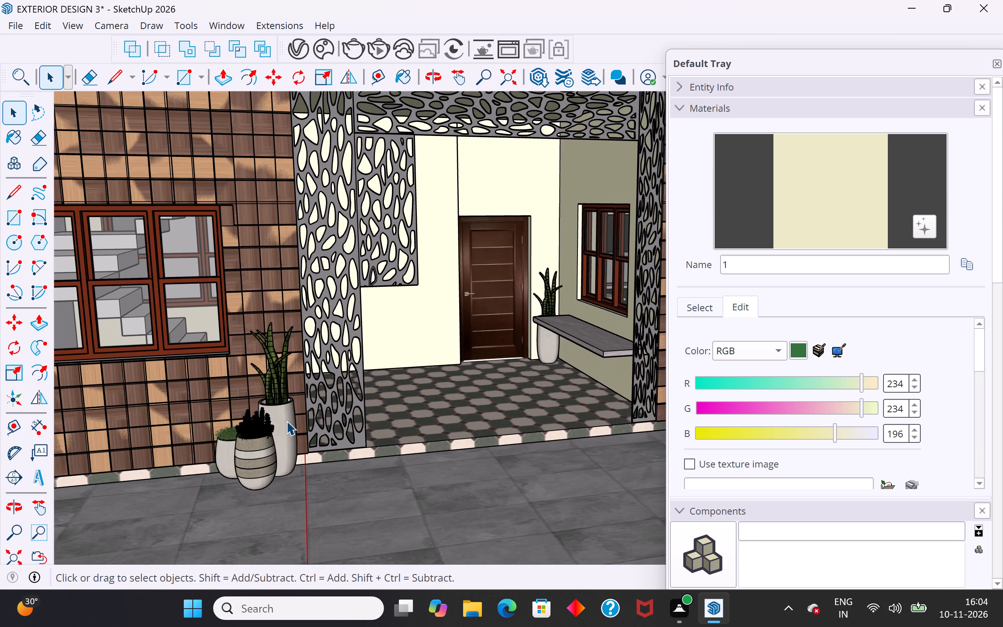
{"action": "scroll", "coordinate": [286, 420], "scroll_direction": "down", "scroll_amount": 10}
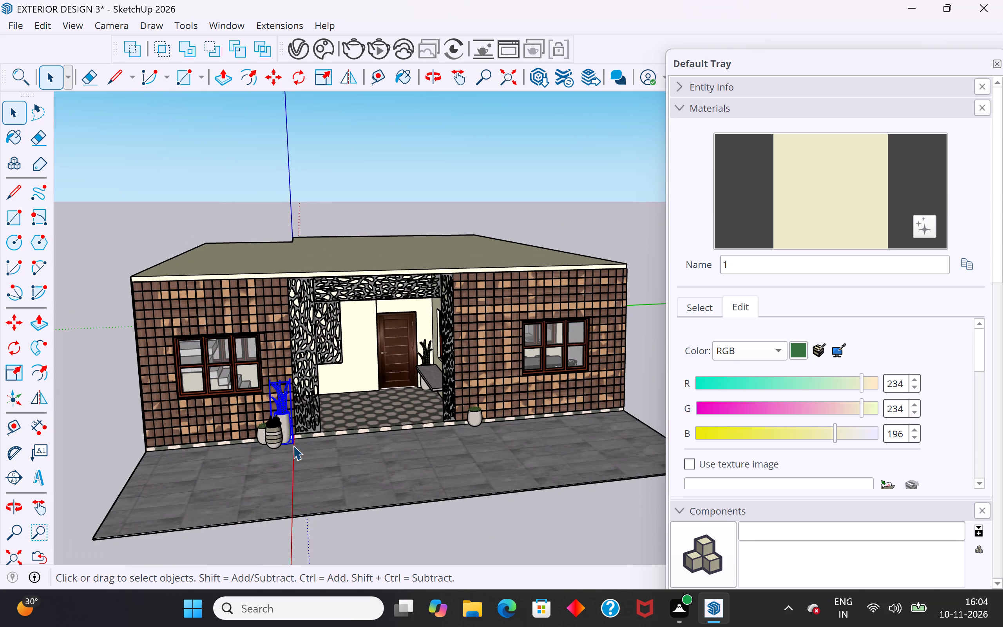
{"action": "scroll", "coordinate": [285, 452], "scroll_direction": "up", "scroll_amount": 4}
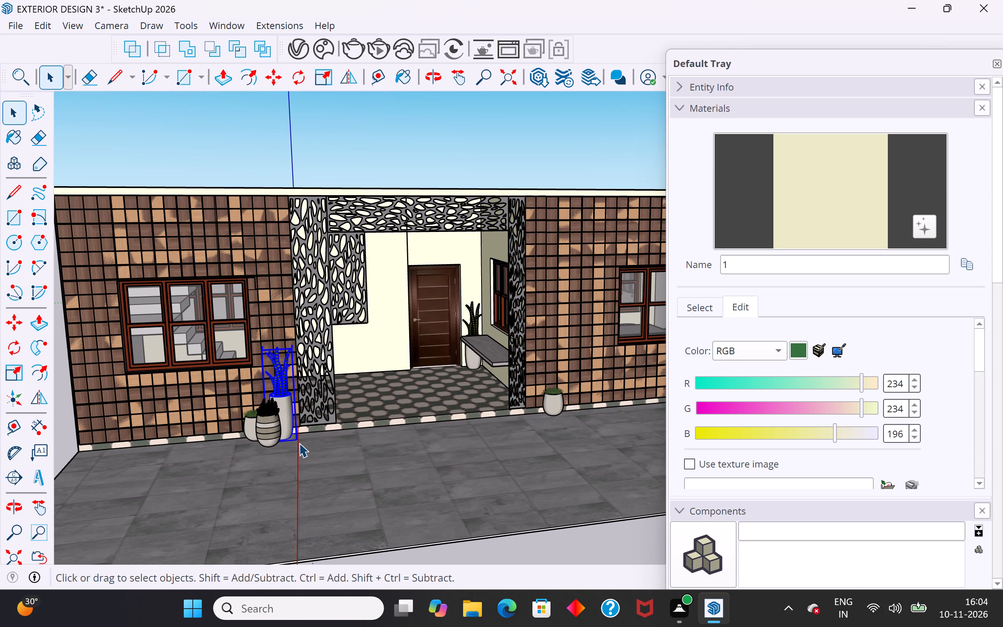
{"action": "key", "text": "m"}
{"action": "left_click", "coordinate": [299, 439], "text": "ctrl"}
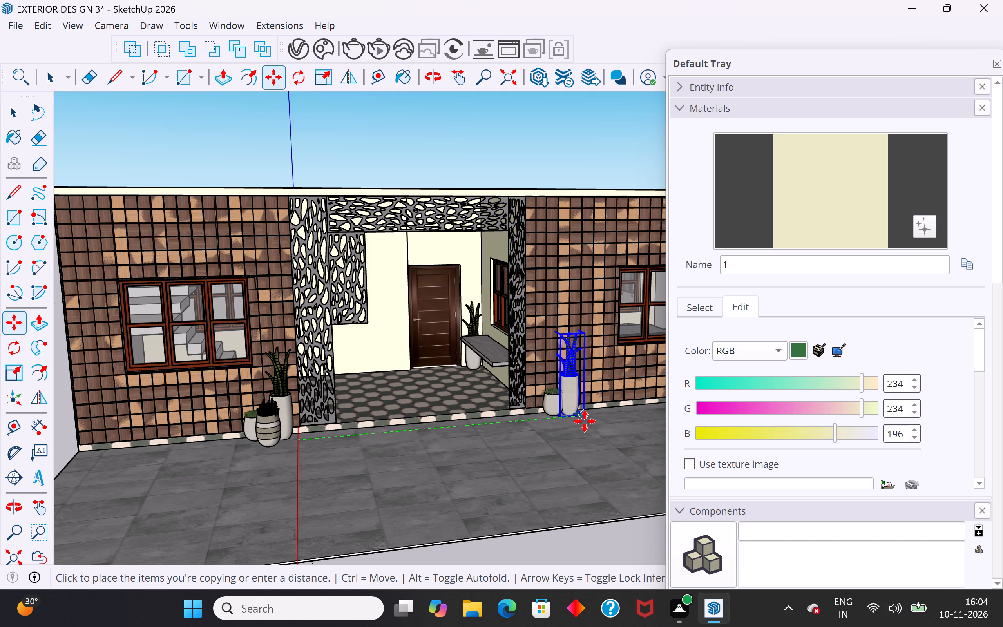
{"action": "left_click", "coordinate": [547, 425]}
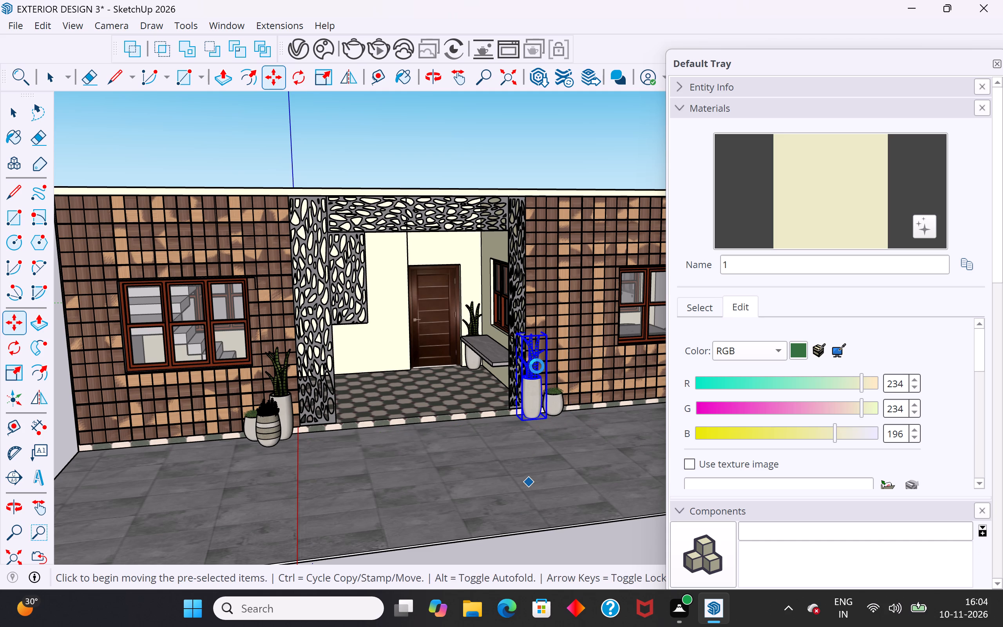
{"action": "scroll", "coordinate": [363, 331], "scroll_direction": "down", "scroll_amount": 2}
{"action": "scroll", "coordinate": [286, 270], "scroll_direction": "down", "scroll_amount": 5}
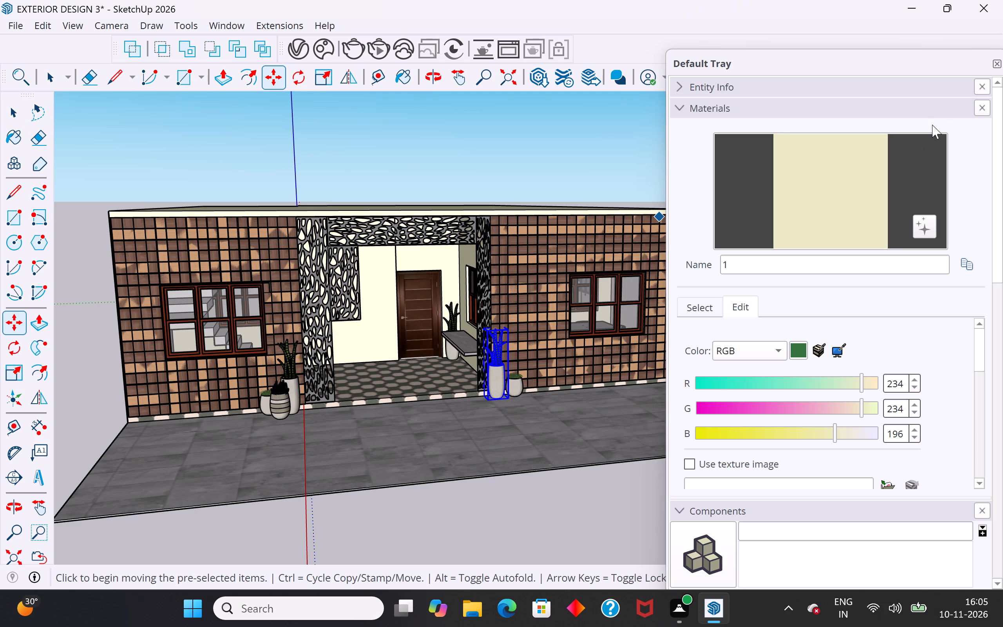
Close the Default Tray, clear the selection and examine the house front and porch opening from several angles.
{"action": "left_click", "coordinate": [994, 66]}
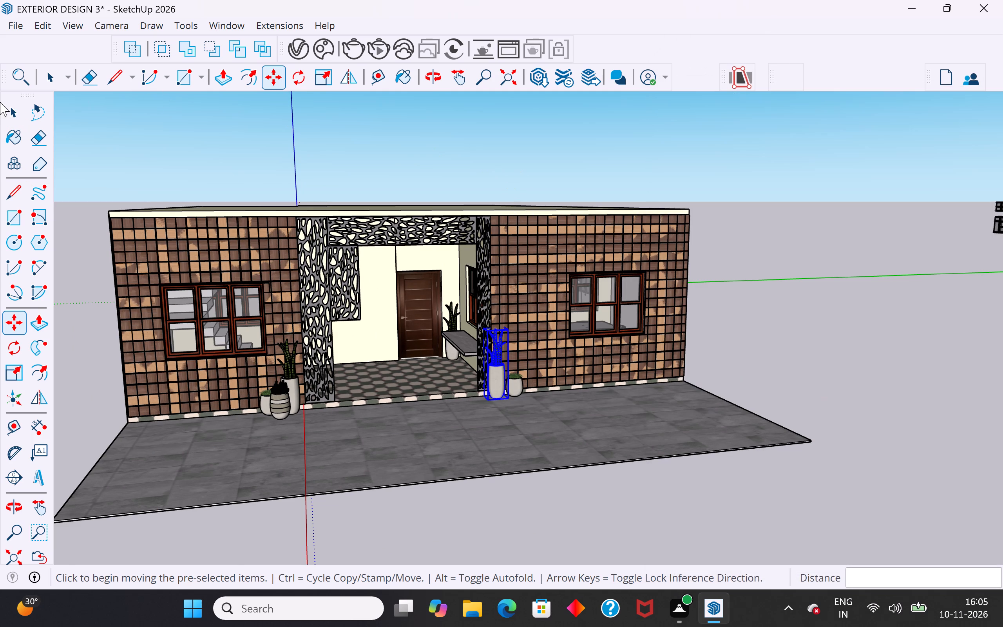
{"action": "left_click", "coordinate": [13, 116]}
{"action": "left_click", "coordinate": [605, 149]}
{"action": "scroll", "coordinate": [769, 290], "scroll_direction": "down", "scroll_amount": 4}
{"action": "middle_click_drag", "start_coordinate": [767, 300], "coordinate": [695, 292]}
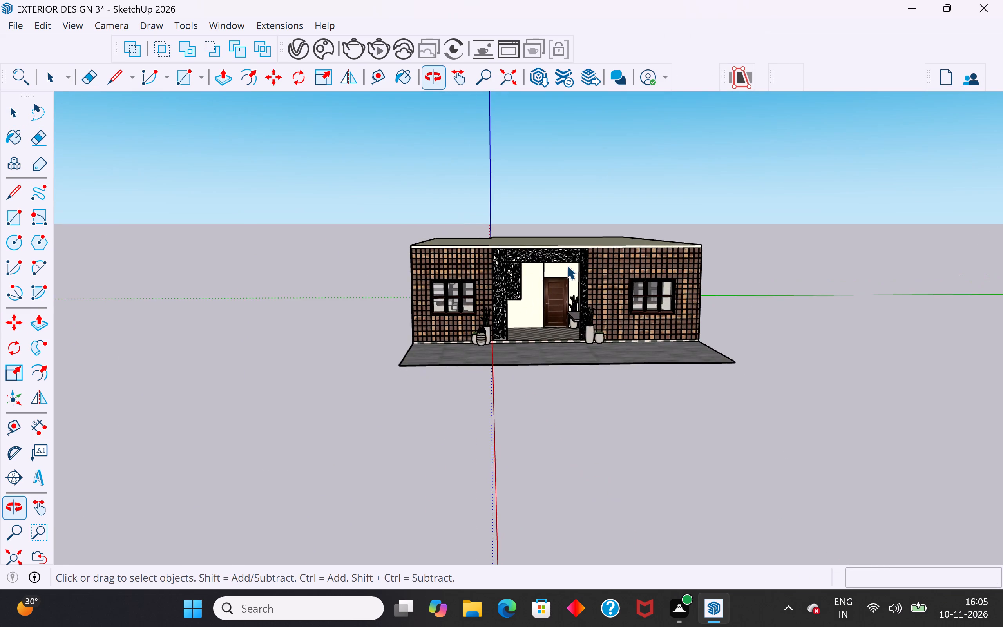
{"action": "scroll", "coordinate": [567, 265], "scroll_direction": "up", "scroll_amount": 6}
{"action": "middle_click_drag", "start_coordinate": [554, 253], "coordinate": [542, 189]}
{"action": "scroll", "coordinate": [509, 217], "scroll_direction": "up", "scroll_amount": 8}
{"action": "middle_click_drag", "start_coordinate": [516, 261], "coordinate": [518, 239]}
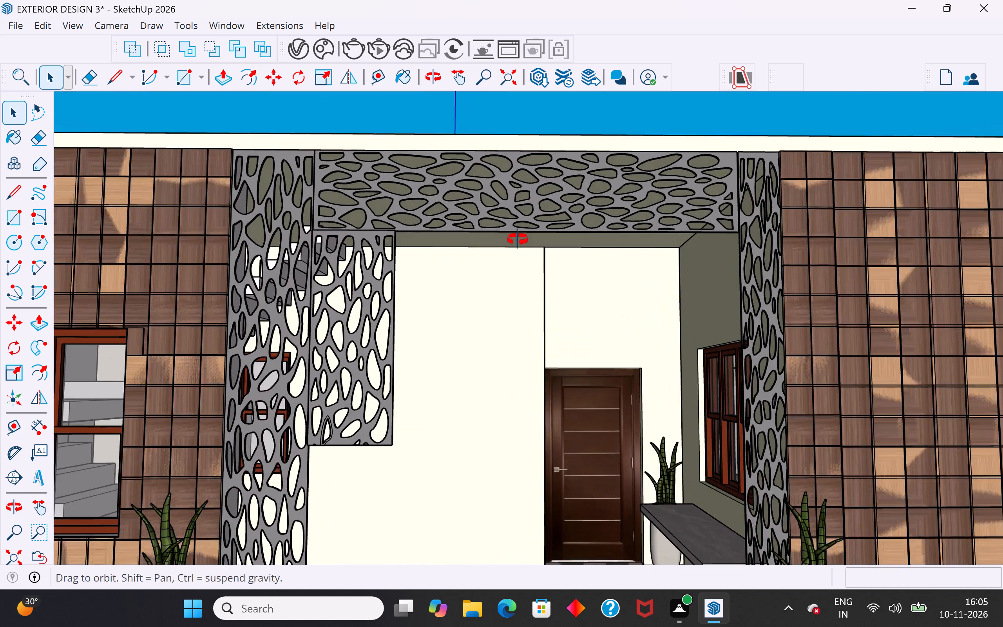
{"action": "middle_click_drag", "start_coordinate": [518, 239], "coordinate": [512, 267]}
{"action": "scroll", "coordinate": [514, 263], "scroll_direction": "down", "scroll_amount": 5}
{"action": "middle_click_drag", "start_coordinate": [513, 274], "coordinate": [525, 308]}
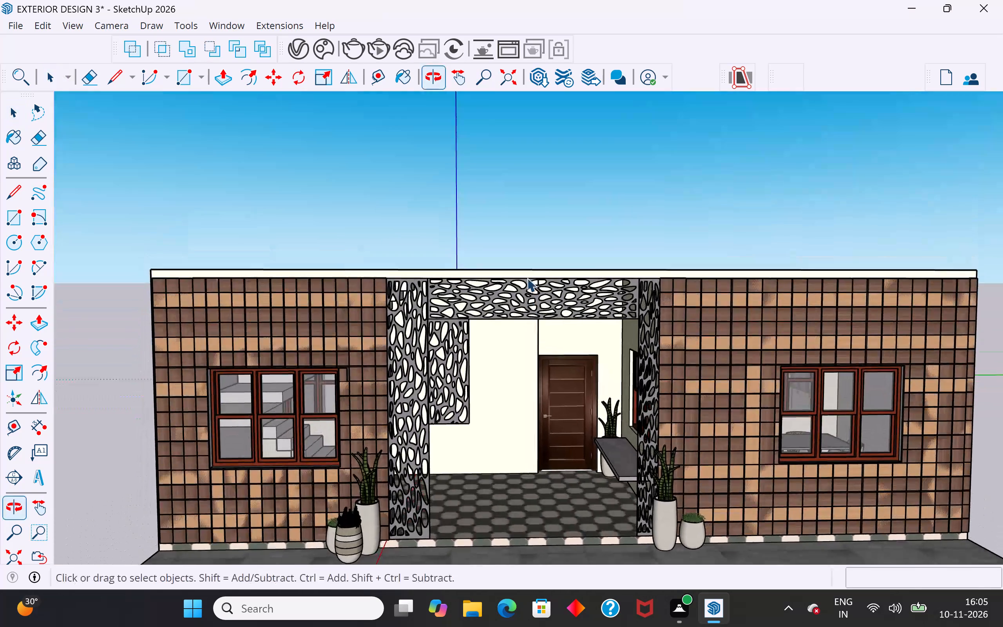
{"action": "scroll", "coordinate": [527, 275], "scroll_direction": "down", "scroll_amount": 4}
{"action": "middle_click_drag", "start_coordinate": [516, 356], "coordinate": [516, 362]}
Open the Chaos Cosmos browser and search its downloaded assets for light, filtering by the IES Lights Feature tag.
{"action": "left_click", "coordinate": [326, 49]}
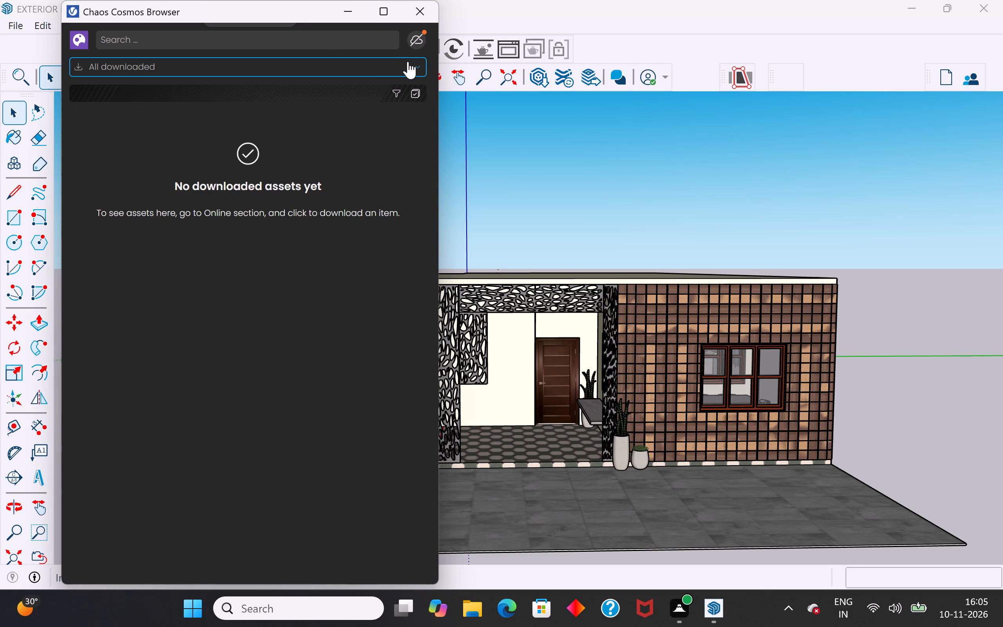
{"action": "left_click", "coordinate": [125, 40]}
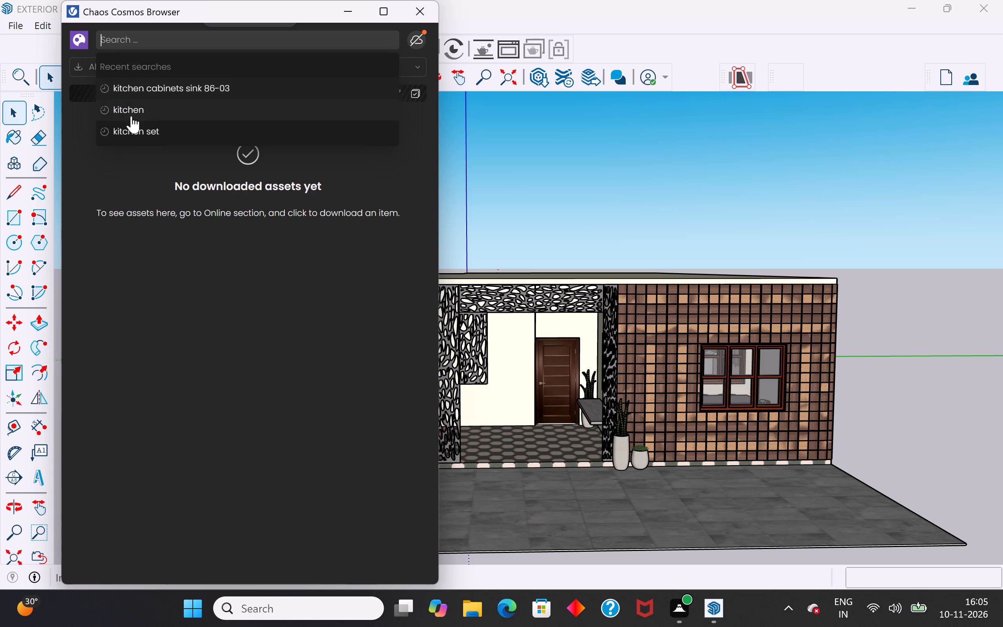
{"action": "left_click", "coordinate": [148, 35]}
{"action": "type", "text": "li"}
{"action": "type", "text": "ght"}
{"action": "key", "text": "space"}
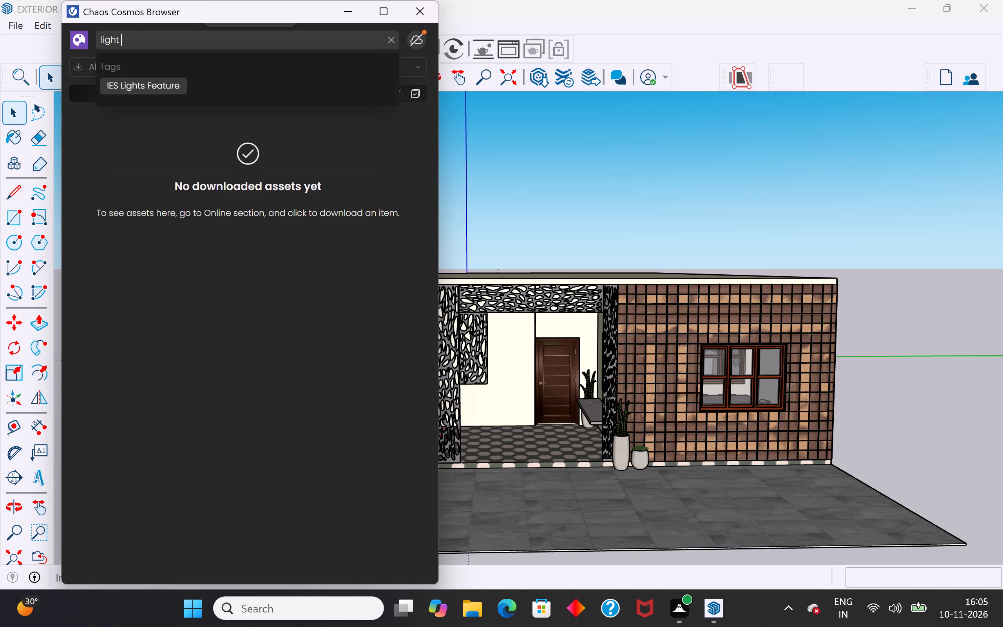
{"action": "key", "text": "Return"}
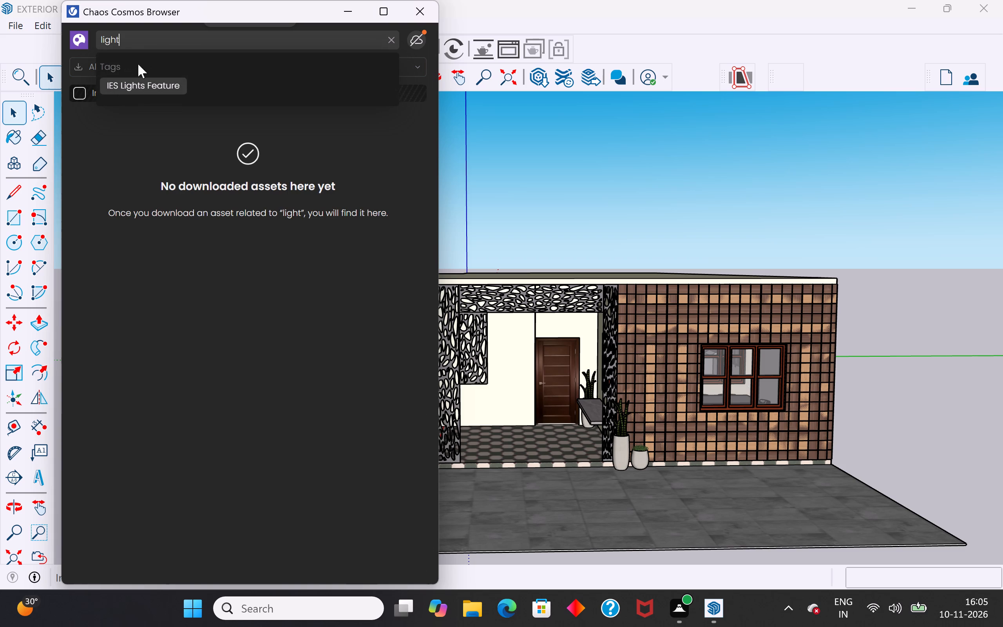
{"action": "left_click", "coordinate": [131, 88]}
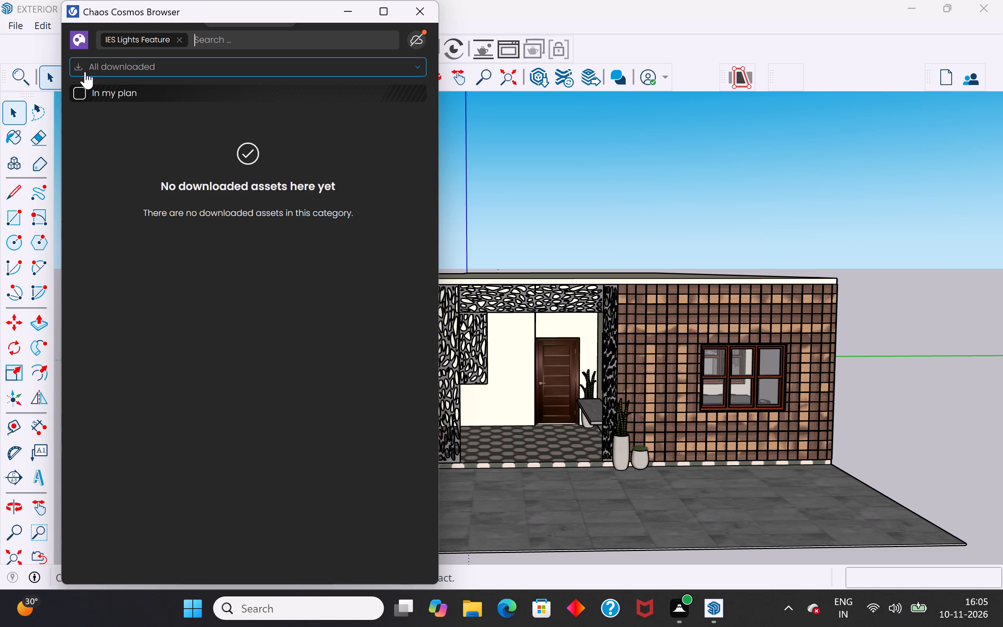
{"action": "left_click", "coordinate": [85, 72]}
{"action": "left_click", "coordinate": [85, 72]}
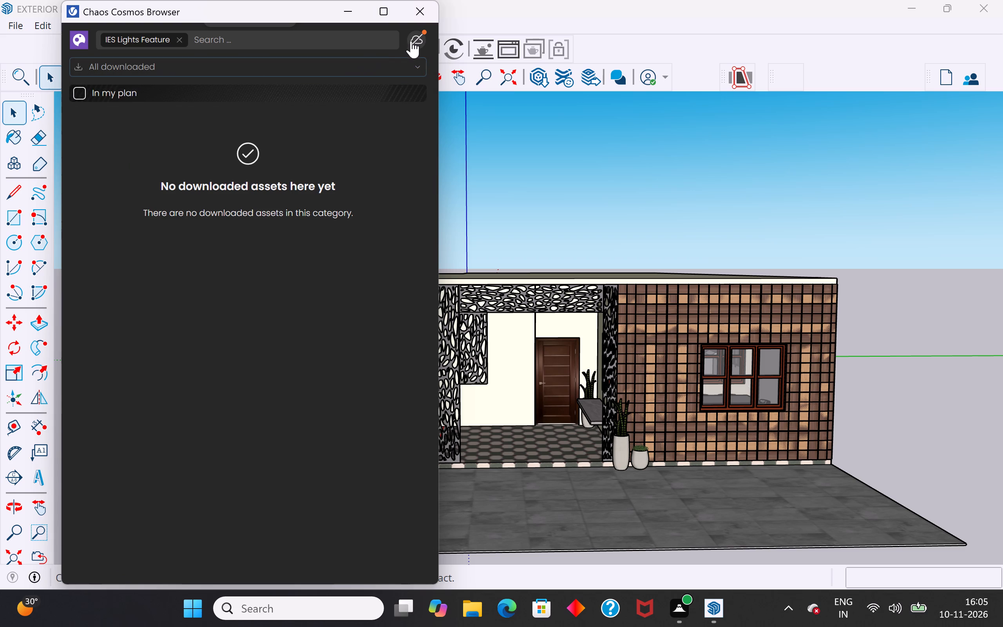
Clear the Cosmos search filter, switch to the online library and open the 3D Models Lighting category.
{"action": "left_click", "coordinate": [420, 40]}
{"action": "left_click", "coordinate": [375, 221]}
{"action": "left_click", "coordinate": [81, 46]}
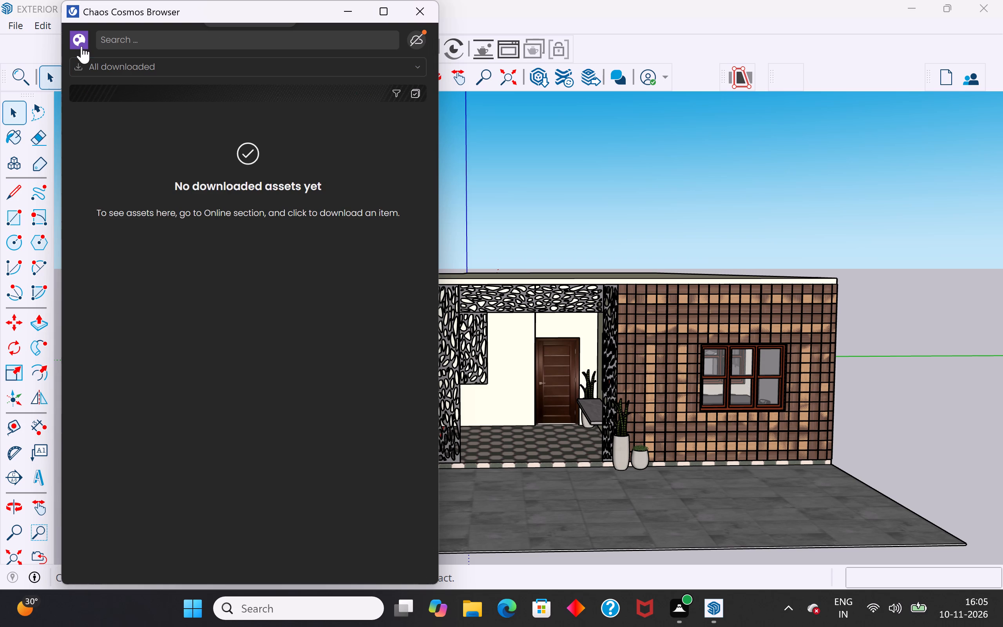
{"action": "left_click", "coordinate": [108, 28]}
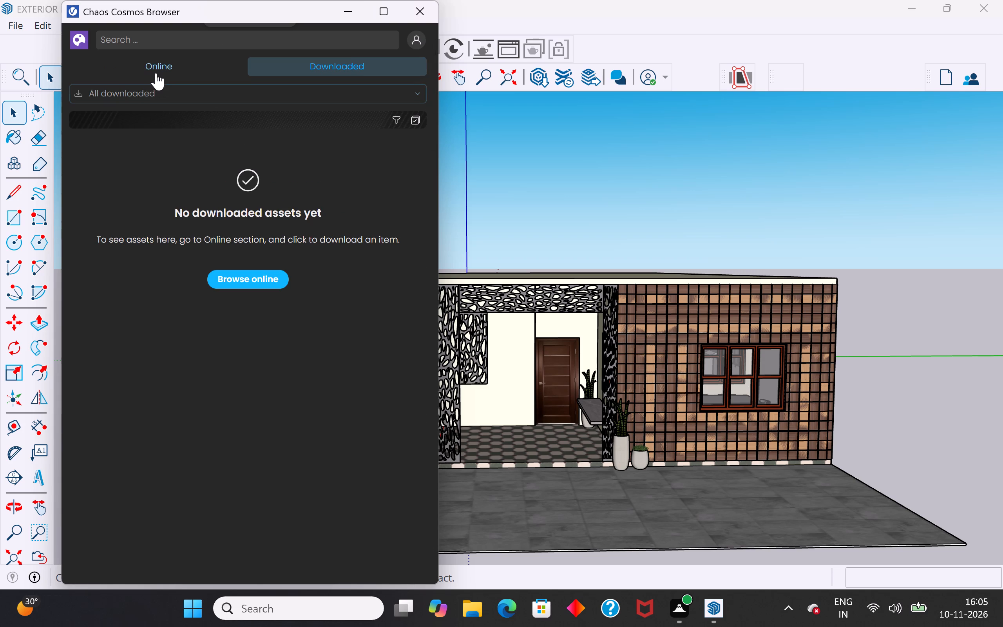
{"action": "left_click", "coordinate": [156, 72]}
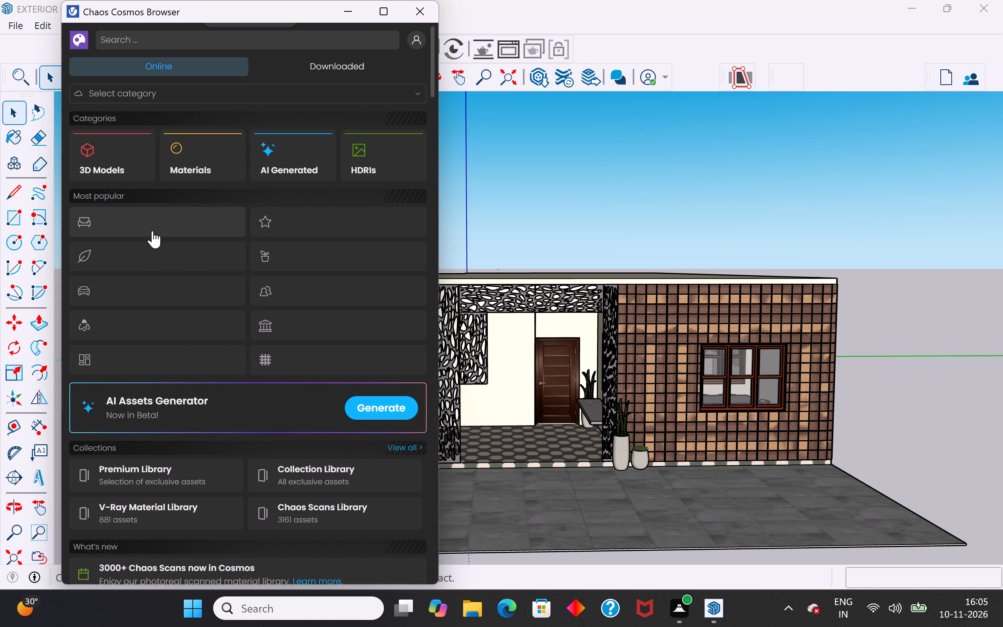
{"action": "left_click", "coordinate": [148, 321]}
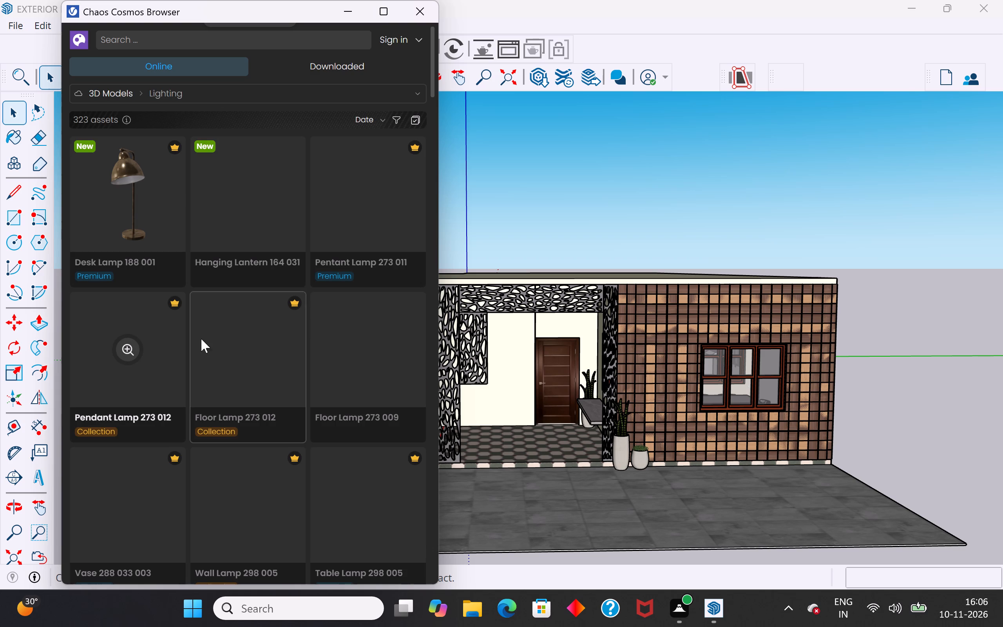
Look through the online Lighting models for a light suited to the house front, dismissing the browser sign-in page.
{"action": "scroll", "coordinate": [252, 451], "scroll_direction": "down", "scroll_amount": 4}
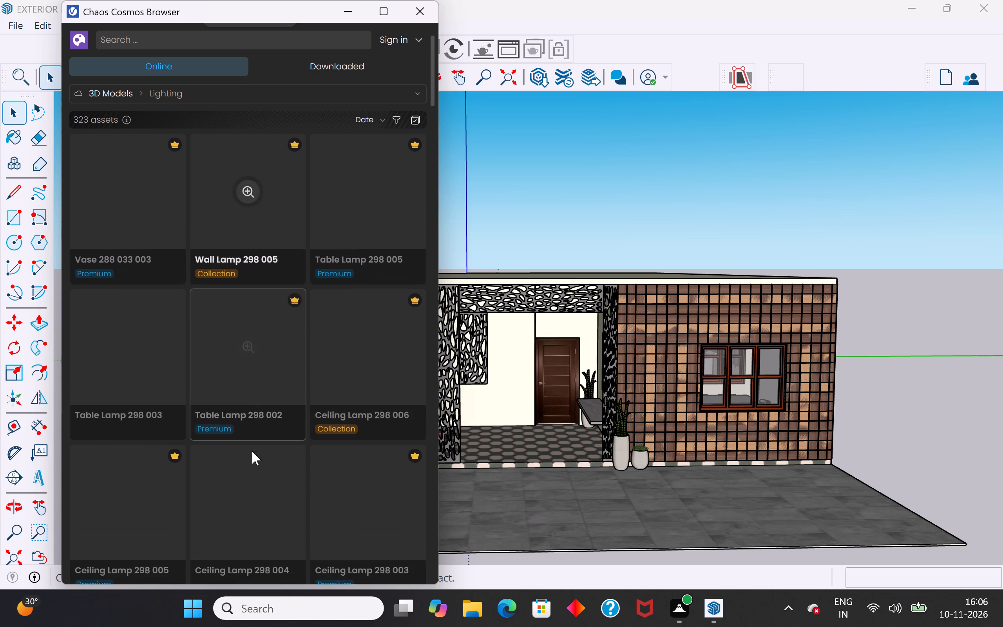
{"action": "scroll", "coordinate": [252, 451], "scroll_direction": "down", "scroll_amount": 3}
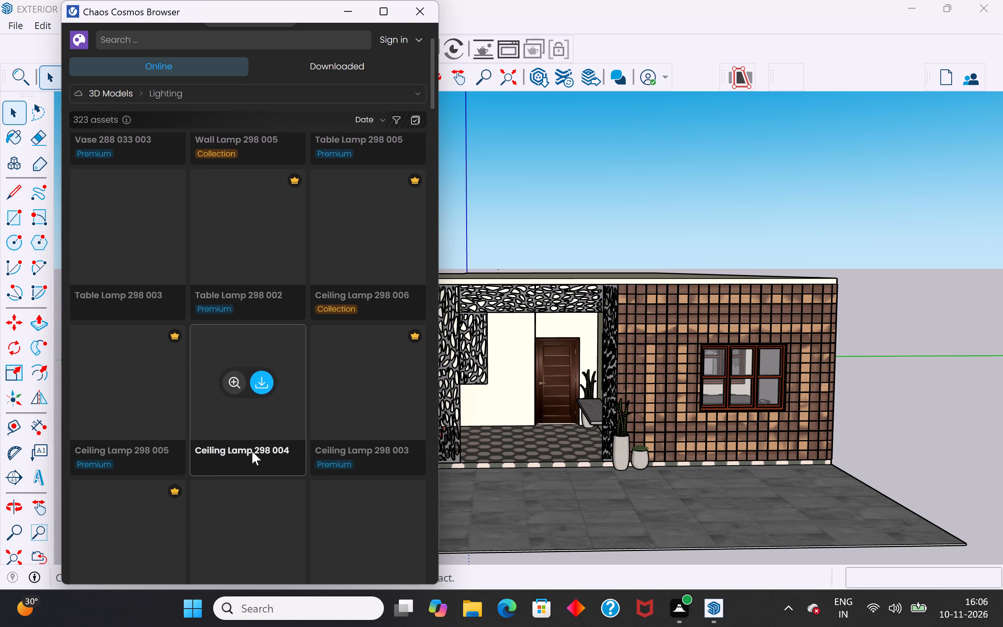
{"action": "scroll", "coordinate": [252, 451], "scroll_direction": "down", "scroll_amount": 2}
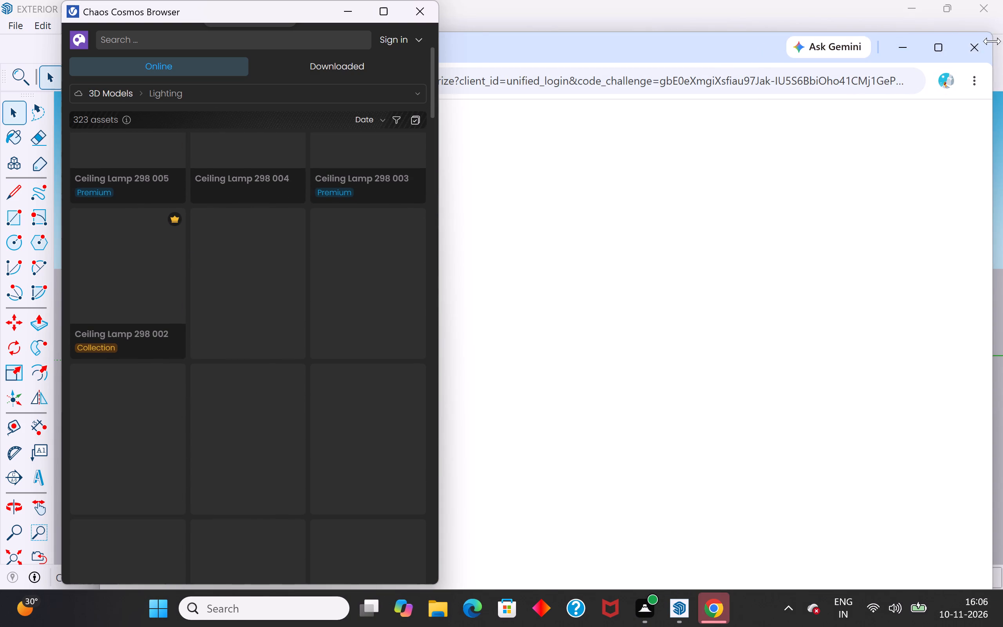
{"action": "left_click", "coordinate": [981, 47]}
{"action": "scroll", "coordinate": [287, 337], "scroll_direction": "down", "scroll_amount": 5}
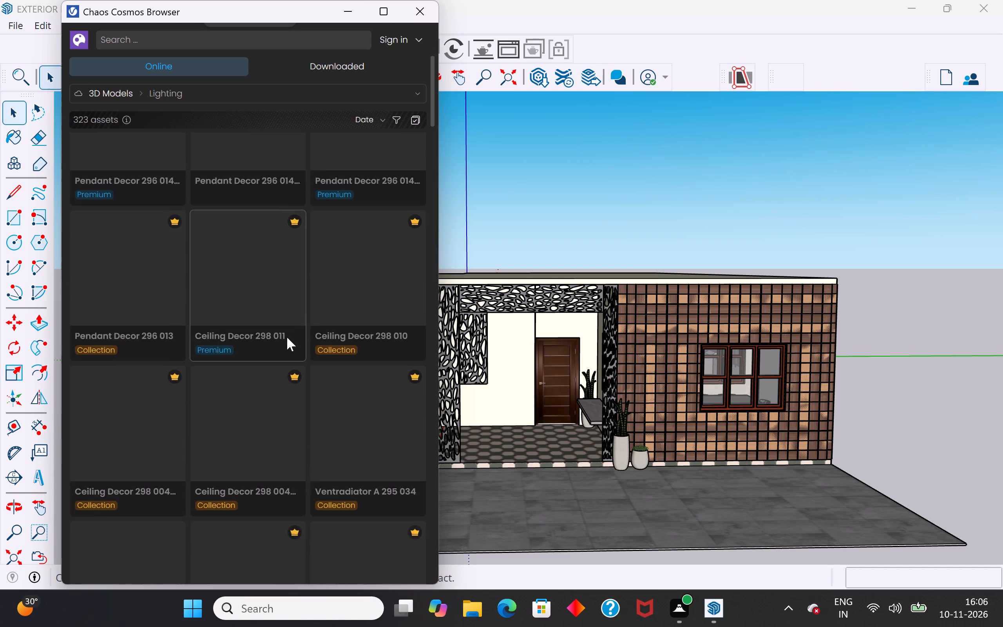
{"action": "scroll", "coordinate": [287, 337], "scroll_direction": "up", "scroll_amount": 9}
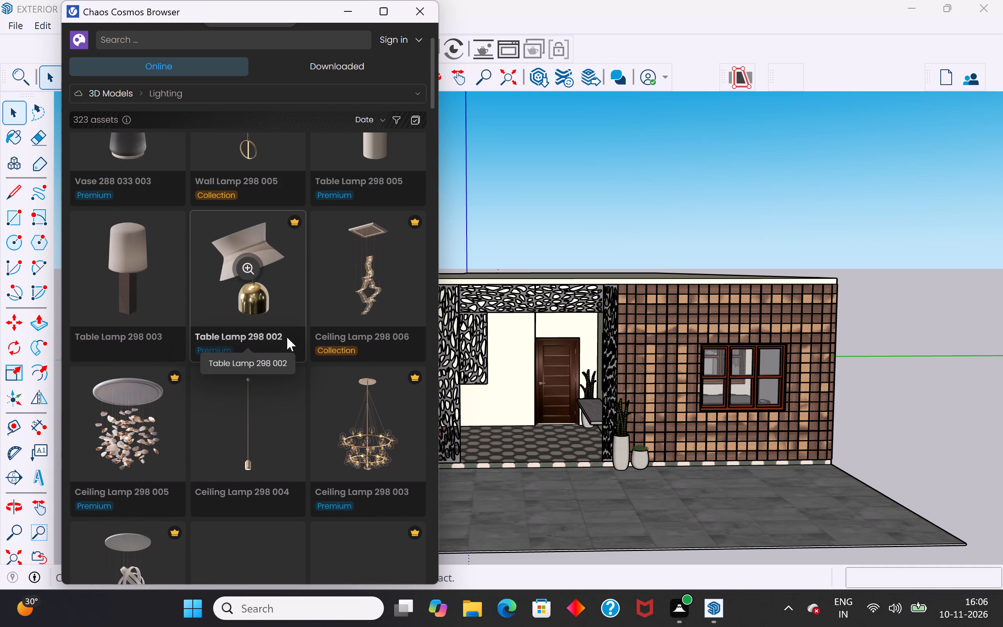
{"action": "scroll", "coordinate": [287, 337], "scroll_direction": "up", "scroll_amount": 2}
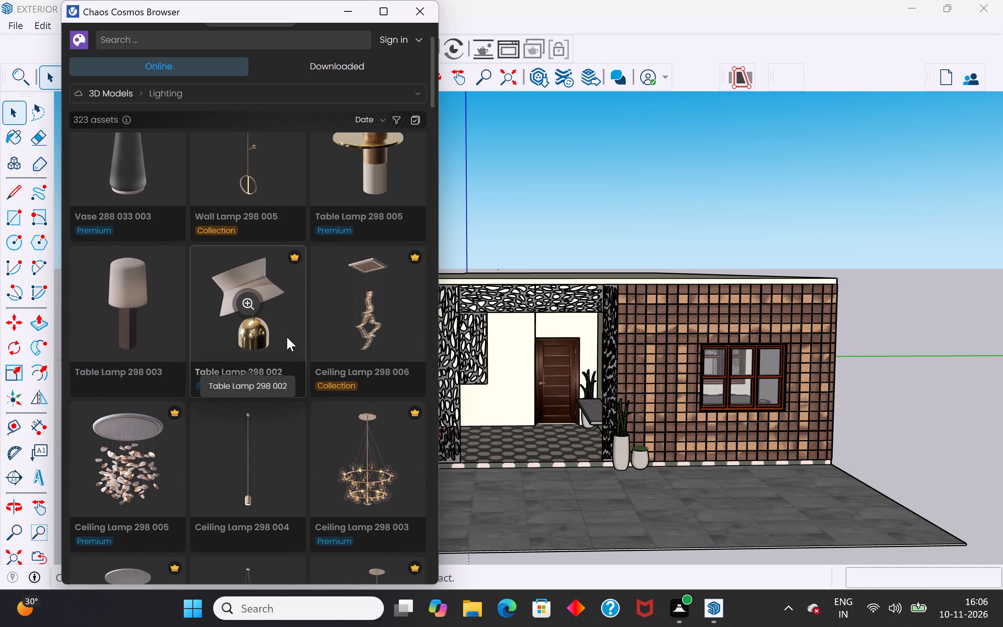
{"action": "scroll", "coordinate": [287, 337], "scroll_direction": "up", "scroll_amount": 6}
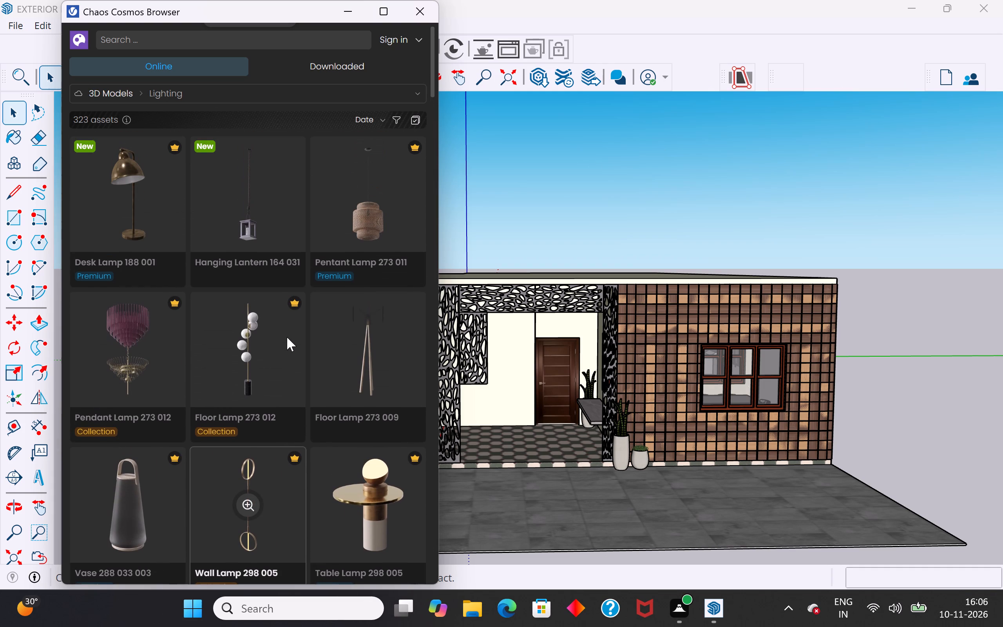
{"action": "scroll", "coordinate": [287, 337], "scroll_direction": "down", "scroll_amount": 11}
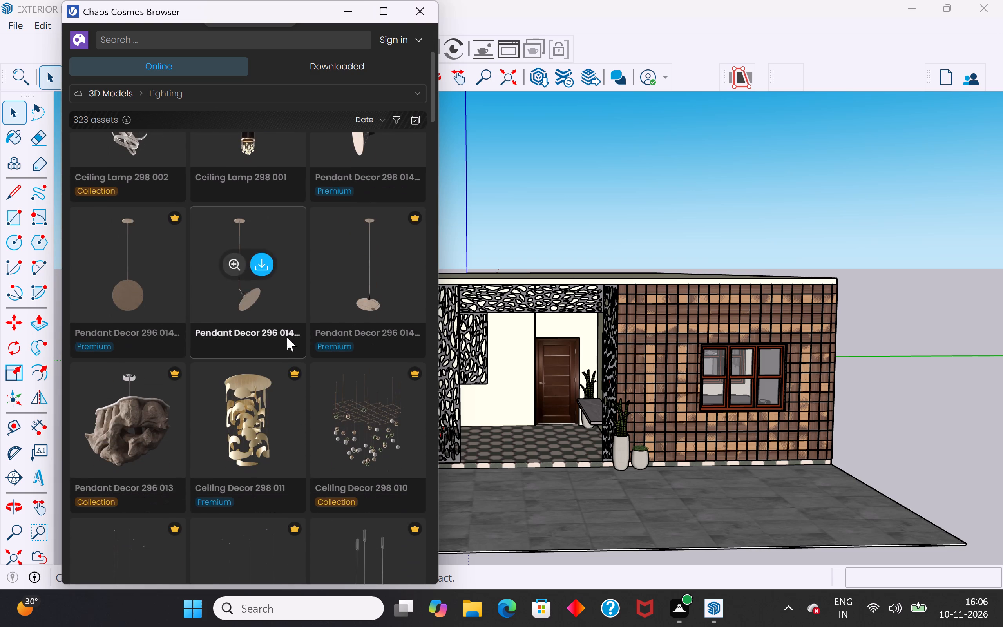
{"action": "scroll", "coordinate": [287, 337], "scroll_direction": "down", "scroll_amount": 7}
{"action": "scroll", "coordinate": [287, 337], "scroll_direction": "up", "scroll_amount": 3}
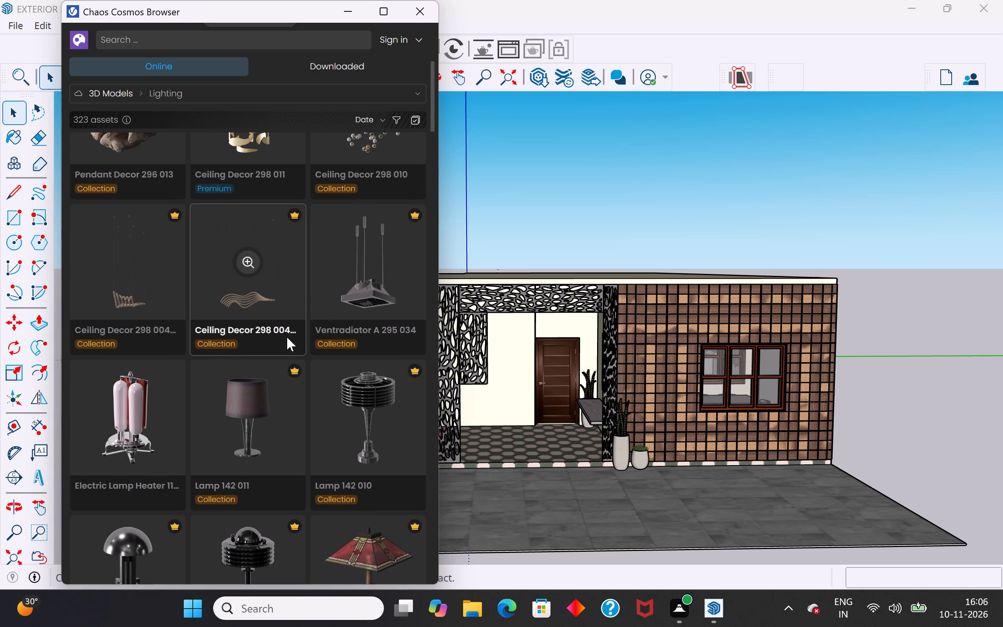
{"action": "scroll", "coordinate": [287, 337], "scroll_direction": "down", "scroll_amount": 8}
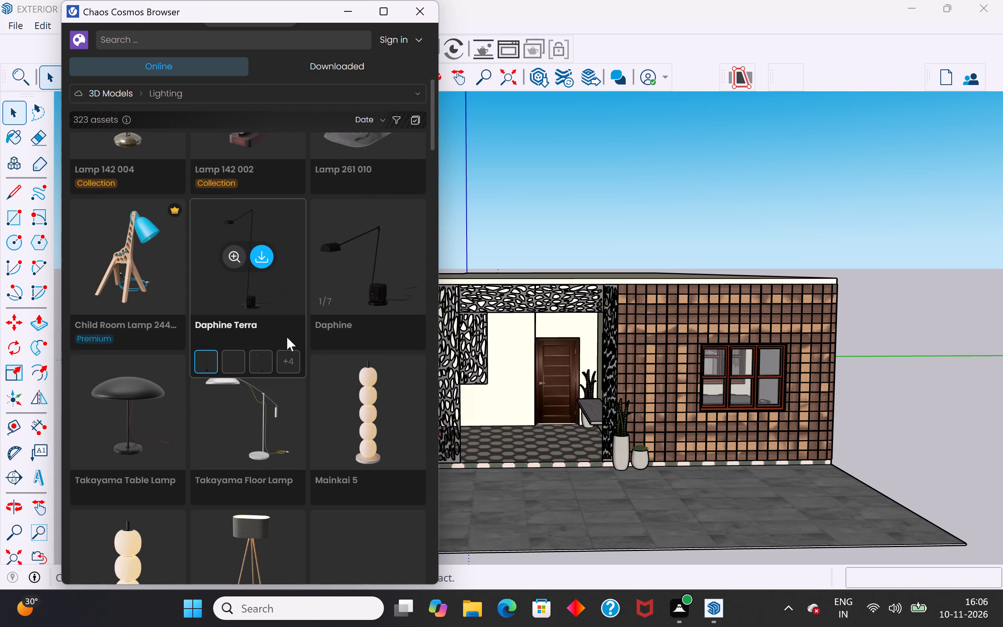
{"action": "scroll", "coordinate": [287, 337], "scroll_direction": "down", "scroll_amount": 4}
Search the online Cosmos library for "light for wall", correcting the misspelled search term.
{"action": "left_click", "coordinate": [138, 39]}
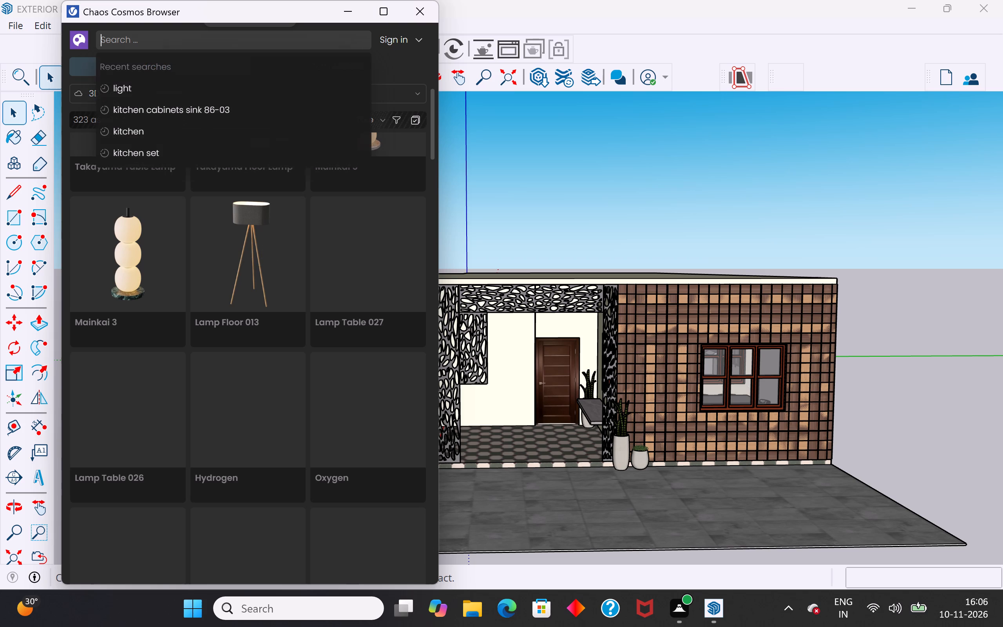
{"action": "type", "text": "light fir"}
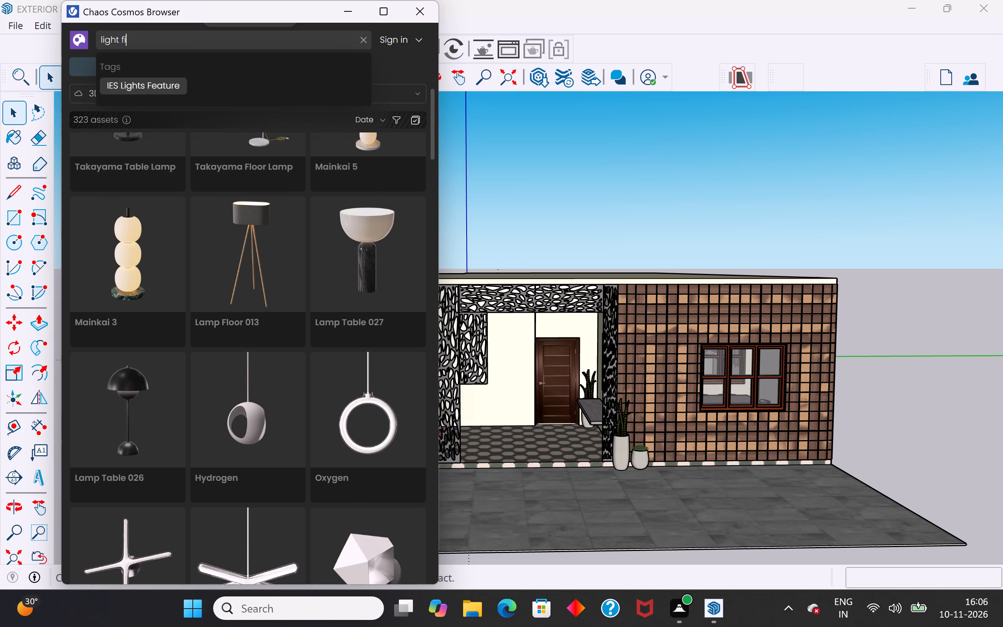
{"action": "key", "text": "space"}
{"action": "type", "text": "wall"}
{"action": "key", "text": "Return"}
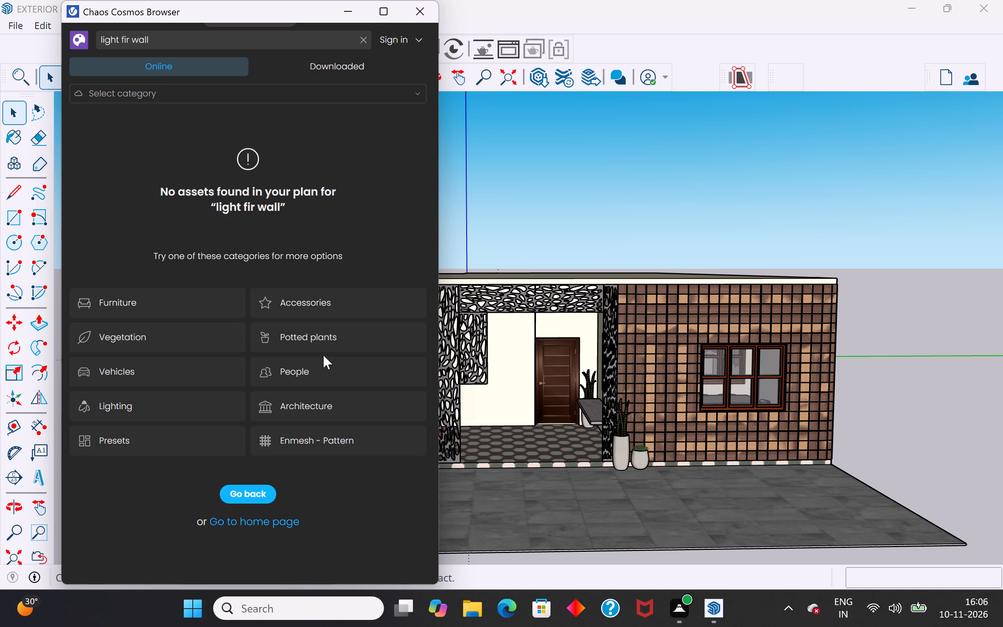
{"action": "left_click", "coordinate": [183, 60]}
{"action": "left_click", "coordinate": [177, 41]}
{"action": "left_click", "coordinate": [127, 40]}
{"action": "key", "text": "BackSpace"}
{"action": "key", "text": "o"}
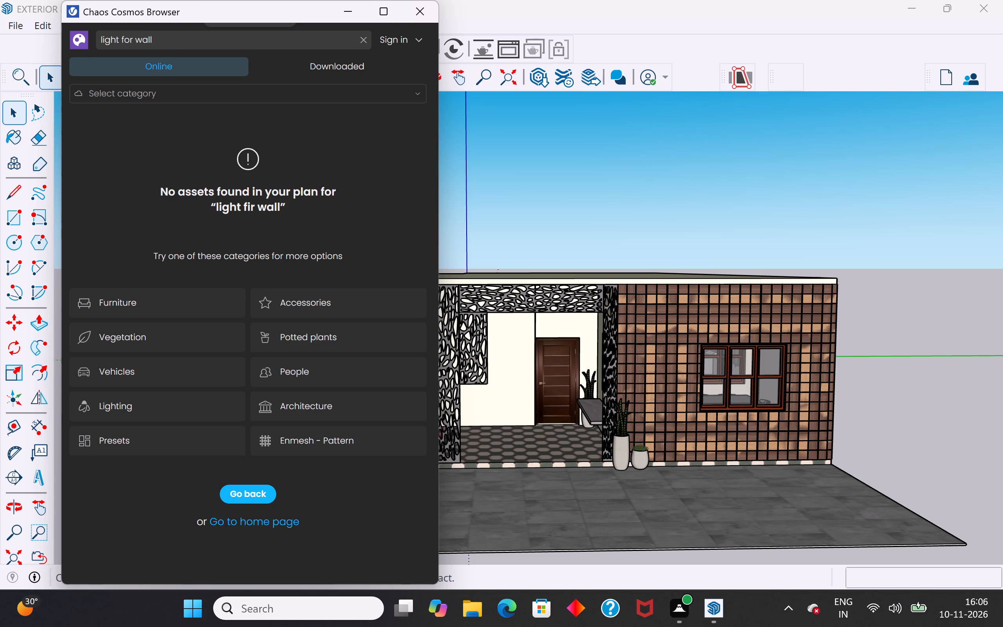
{"action": "key", "text": "Return"}
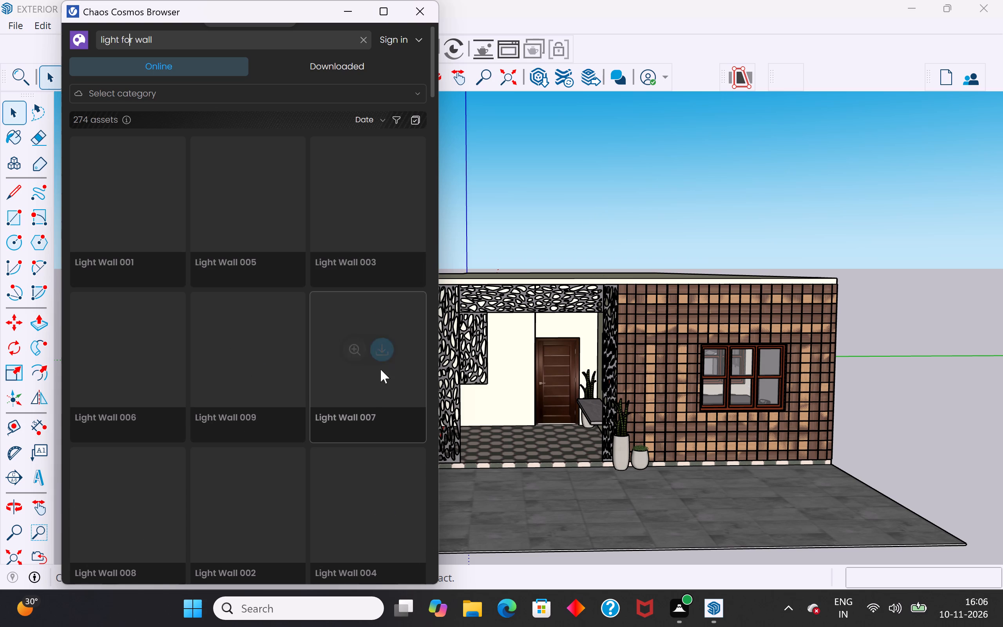
Look through the online "light for wall" results for a wall light suited to the house front.
{"action": "scroll", "coordinate": [348, 464], "scroll_direction": "down", "scroll_amount": 4}
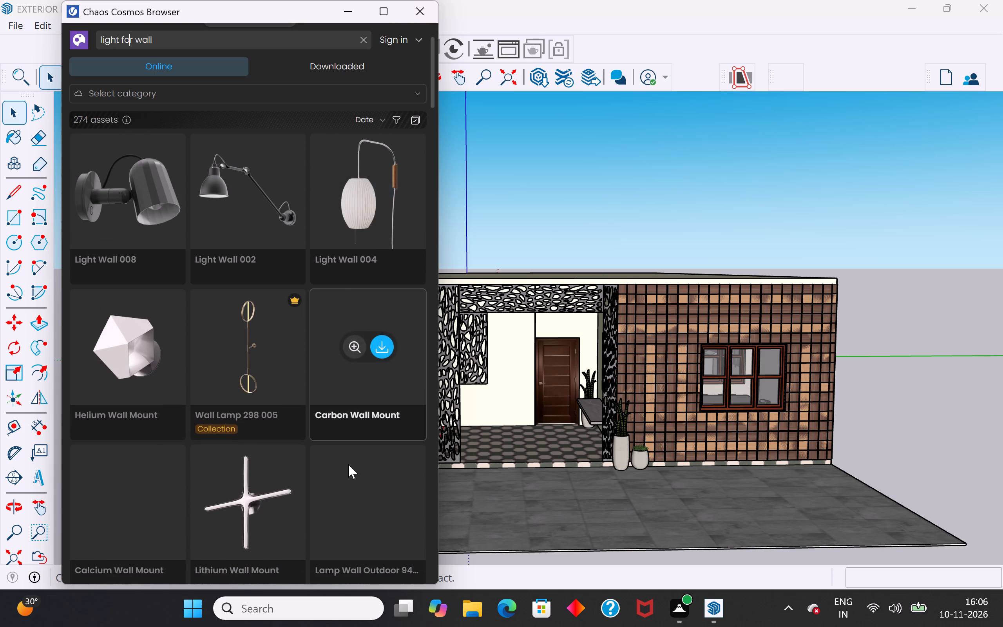
{"action": "scroll", "coordinate": [348, 464], "scroll_direction": "down", "scroll_amount": 4}
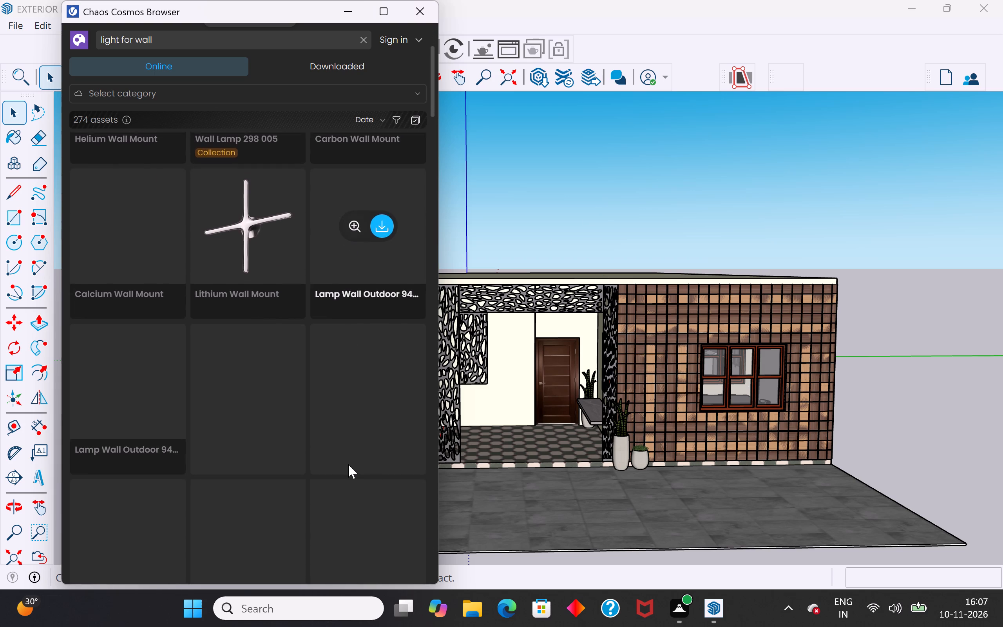
{"action": "scroll", "coordinate": [348, 464], "scroll_direction": "down", "scroll_amount": 1}
{"action": "scroll", "coordinate": [348, 464], "scroll_direction": "up", "scroll_amount": 3}
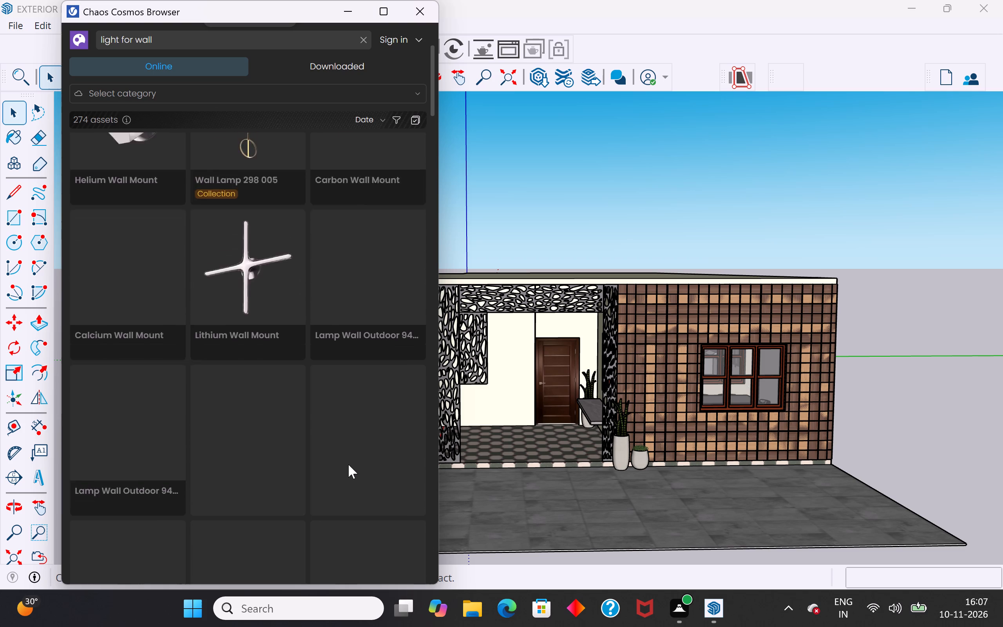
{"action": "scroll", "coordinate": [348, 464], "scroll_direction": "up", "scroll_amount": 5}
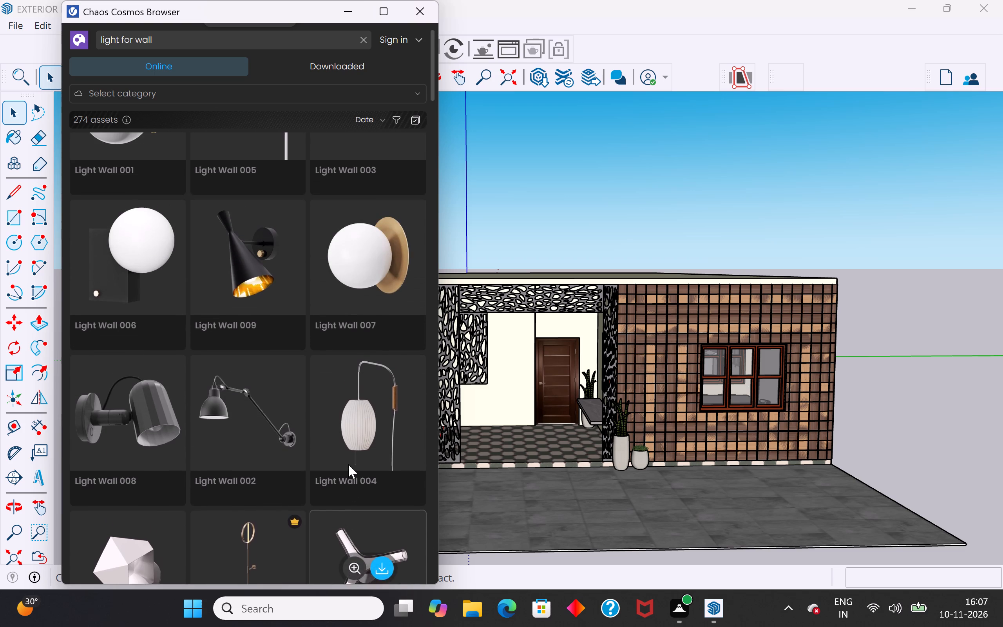
{"action": "scroll", "coordinate": [348, 464], "scroll_direction": "up", "scroll_amount": 7}
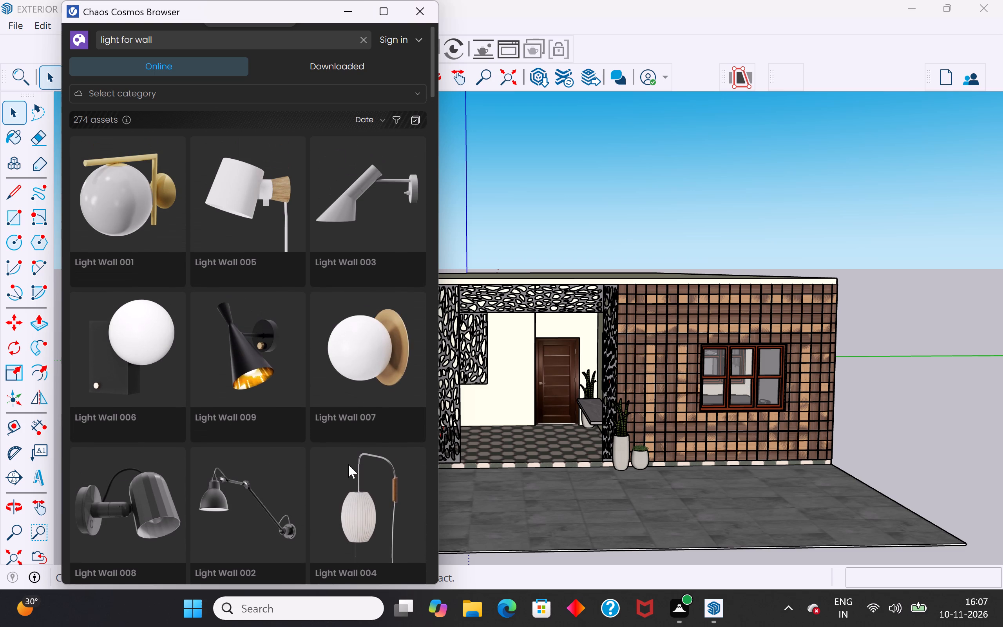
{"action": "scroll", "coordinate": [348, 464], "scroll_direction": "down", "scroll_amount": 8}
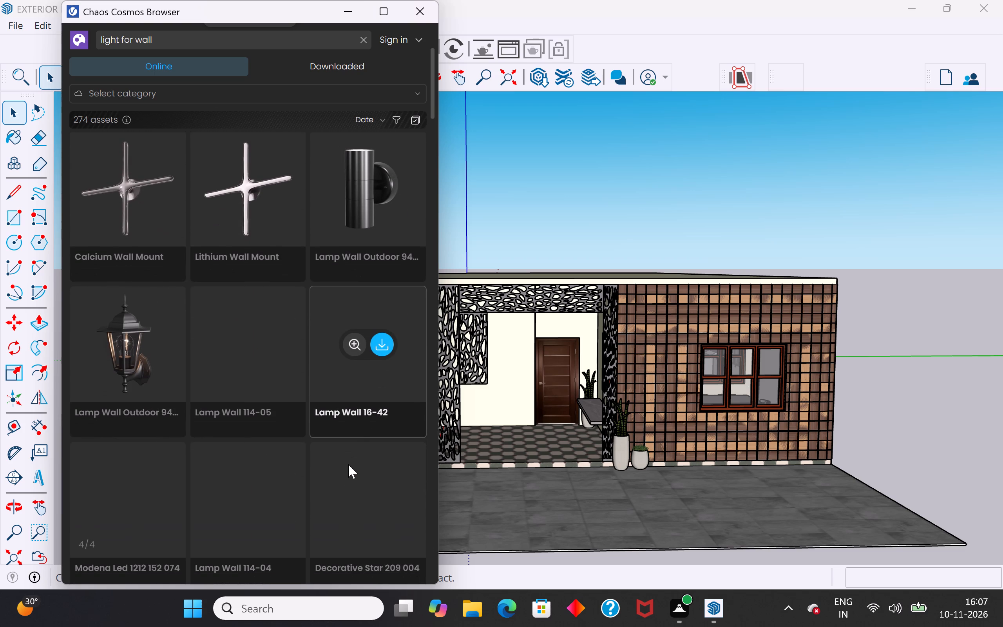
{"action": "scroll", "coordinate": [348, 464], "scroll_direction": "down", "scroll_amount": 1}
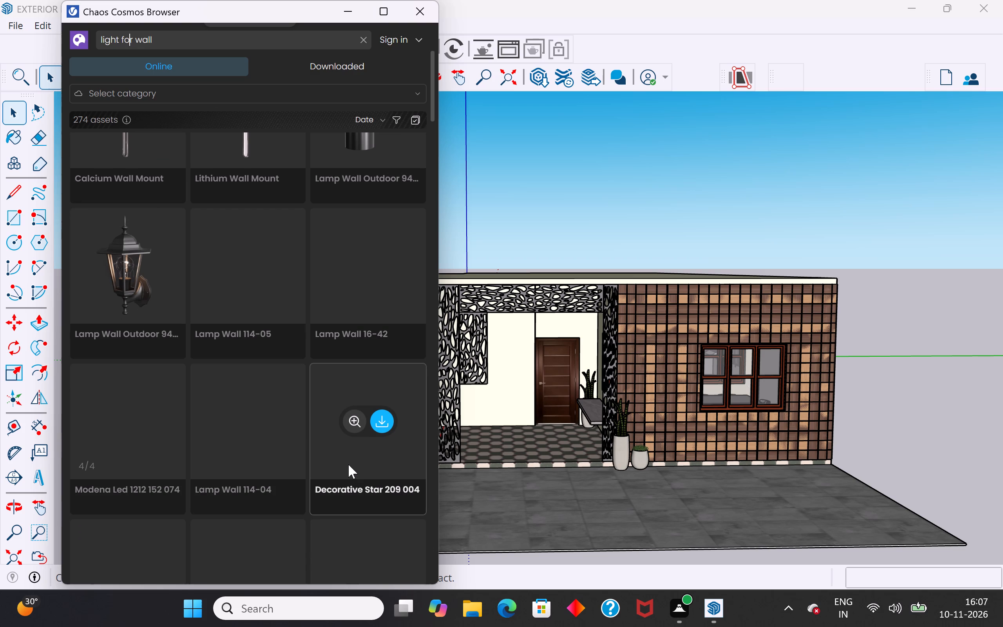
{"action": "scroll", "coordinate": [348, 464], "scroll_direction": "down", "scroll_amount": 1}
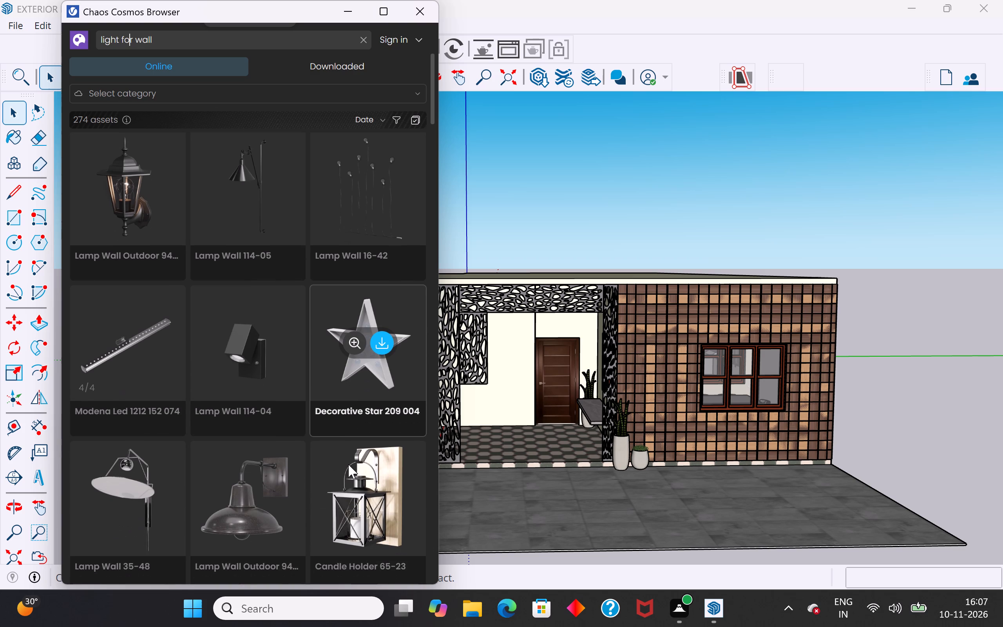
{"action": "scroll", "coordinate": [348, 464], "scroll_direction": "down", "scroll_amount": 3}
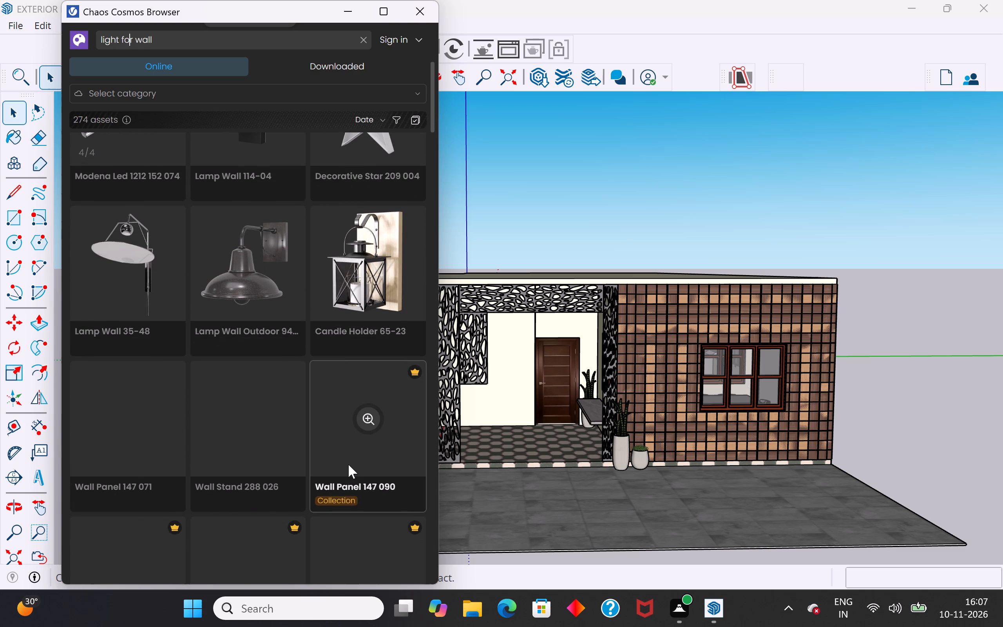
{"action": "scroll", "coordinate": [348, 464], "scroll_direction": "down", "scroll_amount": 4}
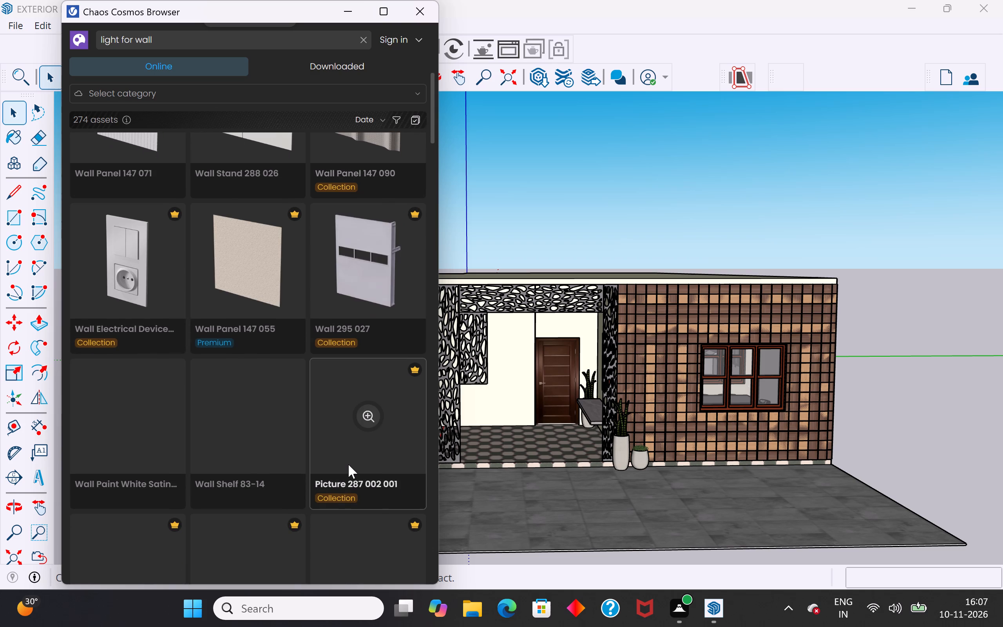
{"action": "scroll", "coordinate": [348, 464], "scroll_direction": "down", "scroll_amount": 3}
{"action": "scroll", "coordinate": [348, 464], "scroll_direction": "up", "scroll_amount": 1}
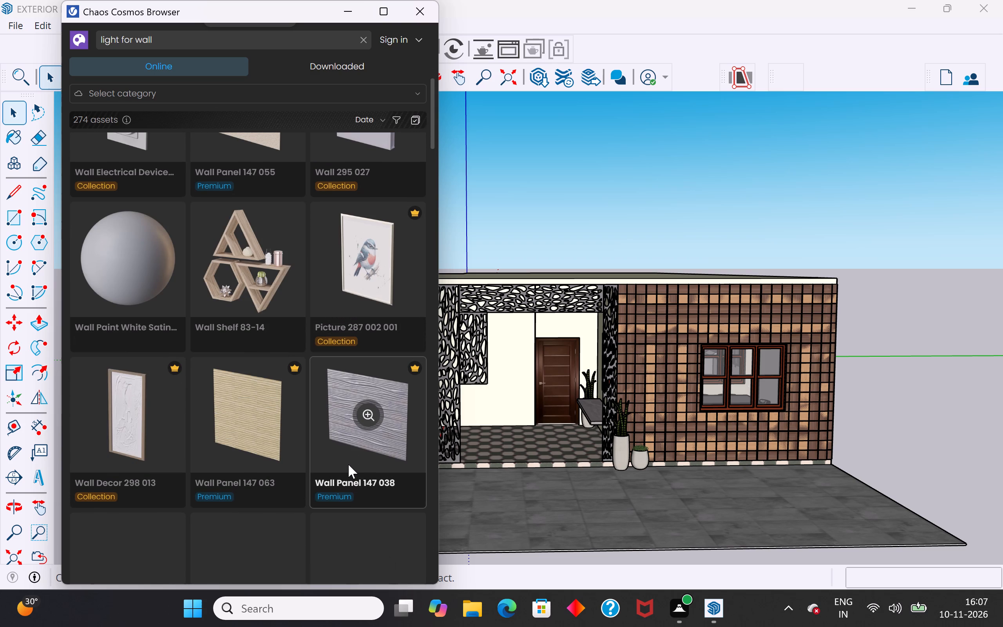
{"action": "scroll", "coordinate": [348, 464], "scroll_direction": "down", "scroll_amount": 4}
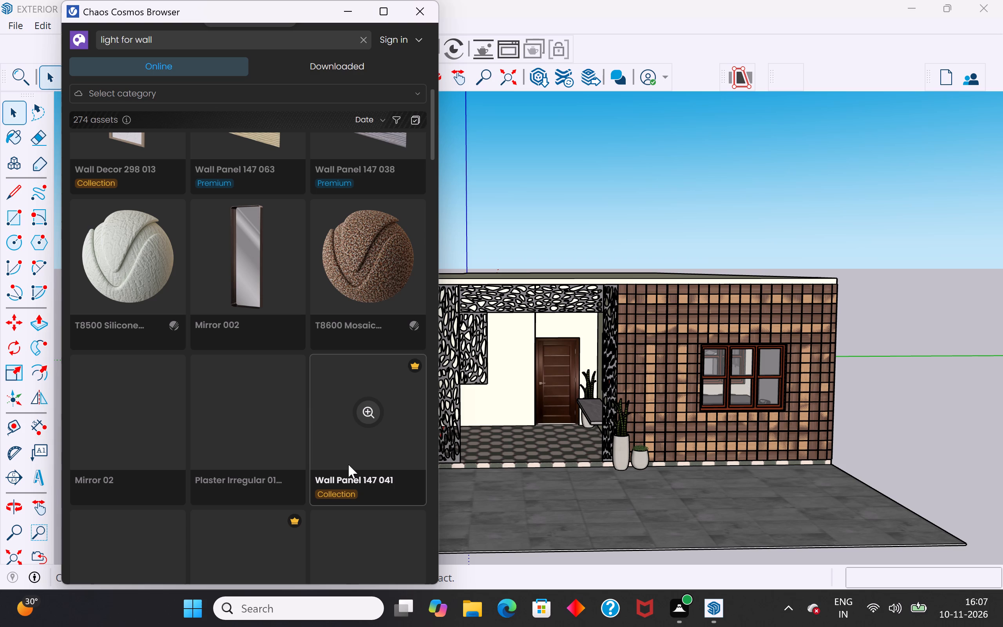
{"action": "scroll", "coordinate": [348, 464], "scroll_direction": "down", "scroll_amount": 2}
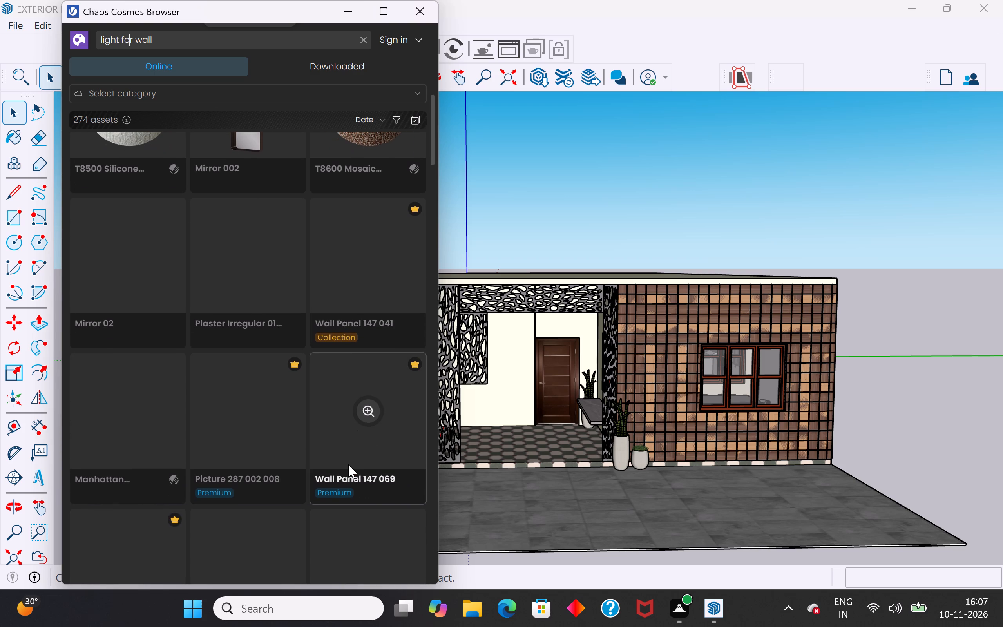
{"action": "scroll", "coordinate": [348, 464], "scroll_direction": "down", "scroll_amount": 2}
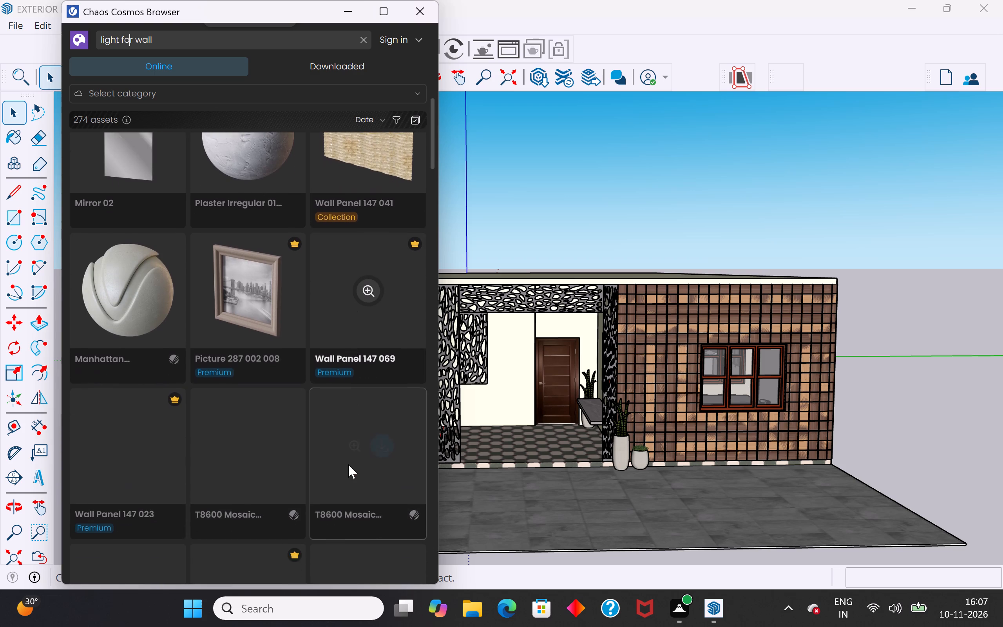
{"action": "scroll", "coordinate": [348, 464], "scroll_direction": "down", "scroll_amount": 1}
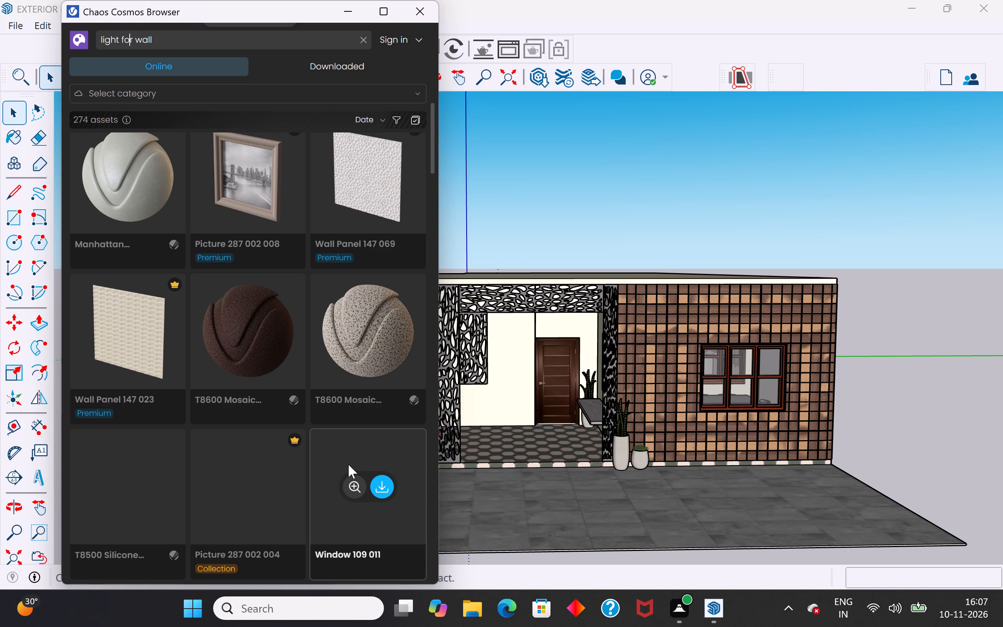
{"action": "scroll", "coordinate": [348, 464], "scroll_direction": "down", "scroll_amount": 2}
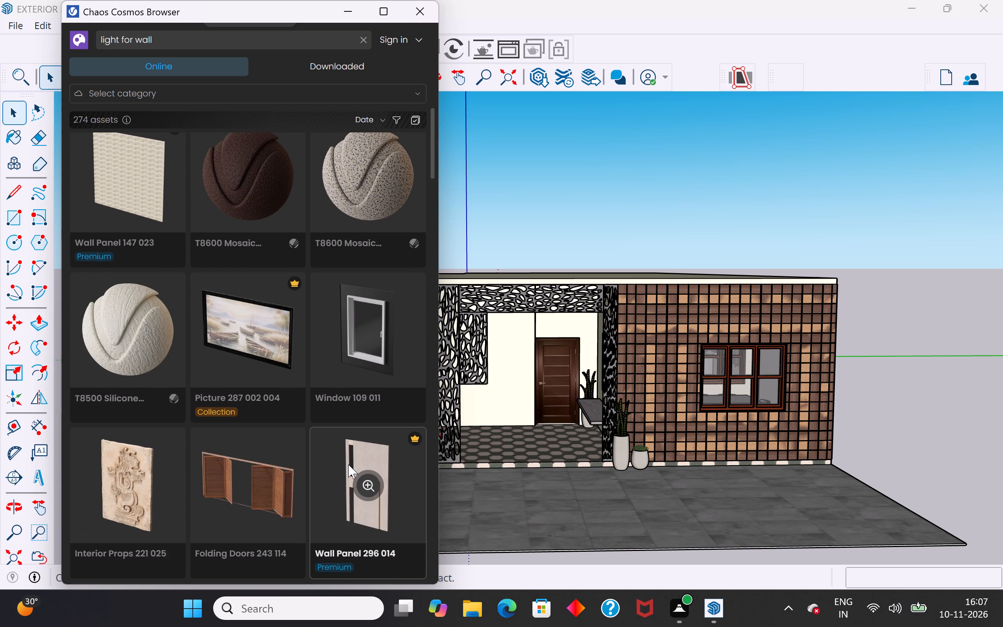
{"action": "scroll", "coordinate": [348, 464], "scroll_direction": "down", "scroll_amount": 5}
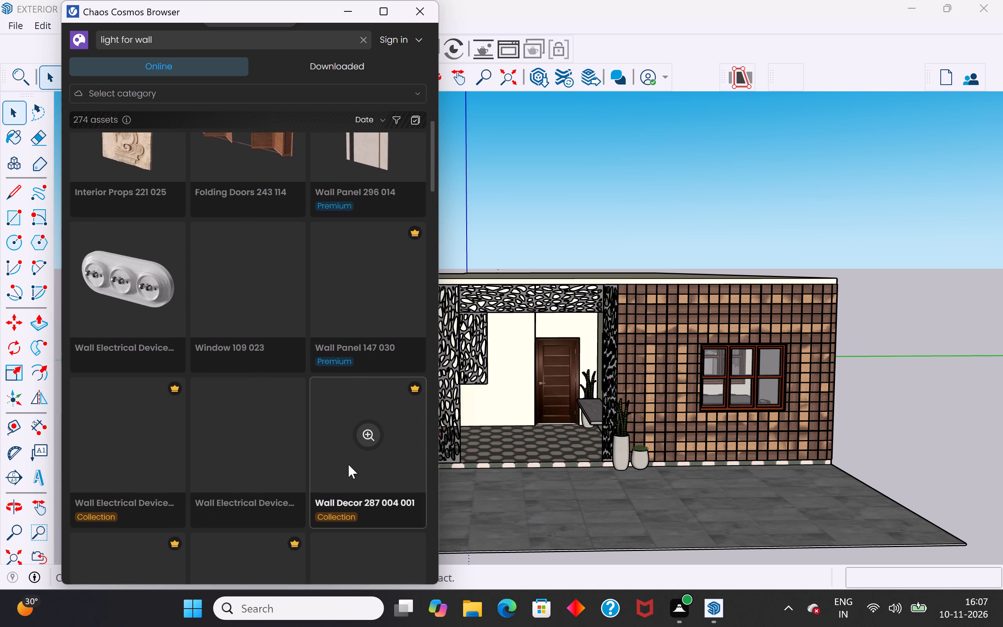
{"action": "scroll", "coordinate": [348, 464], "scroll_direction": "down", "scroll_amount": 2}
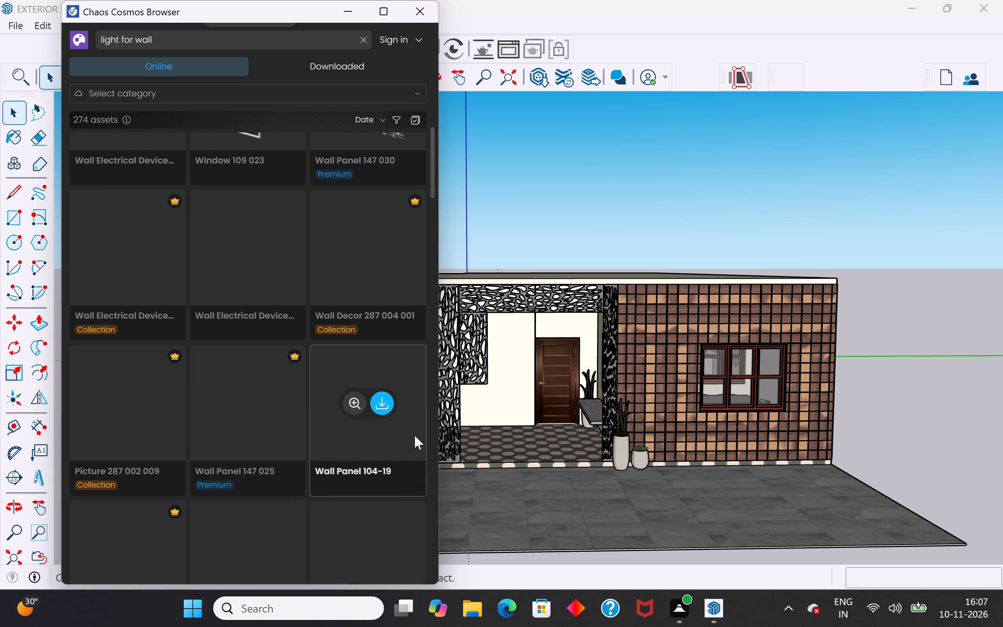
{"action": "scroll", "coordinate": [415, 435], "scroll_direction": "up", "scroll_amount": 2}
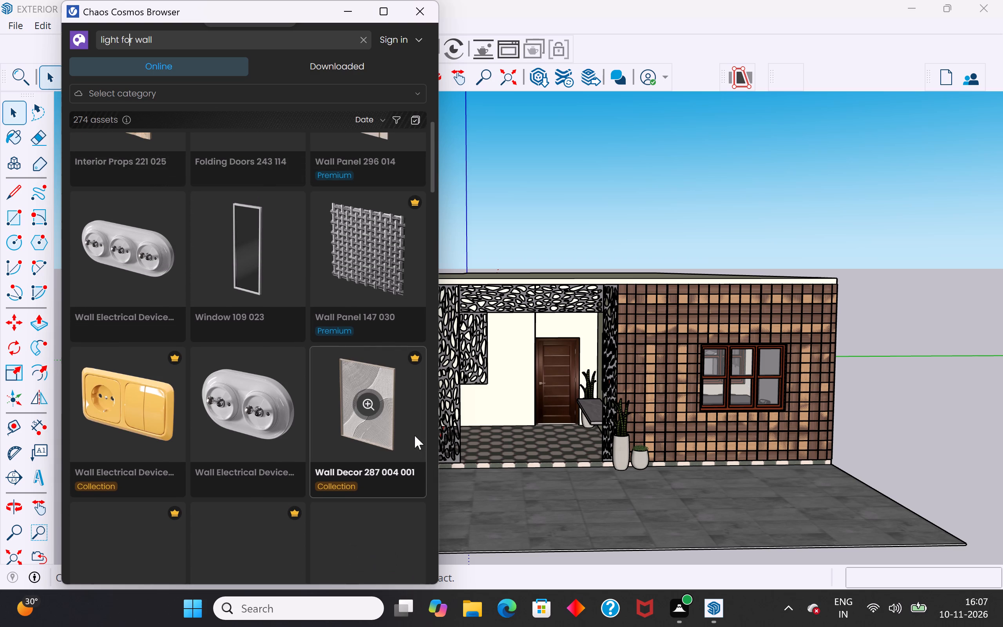
{"action": "scroll", "coordinate": [415, 435], "scroll_direction": "down", "scroll_amount": 3}
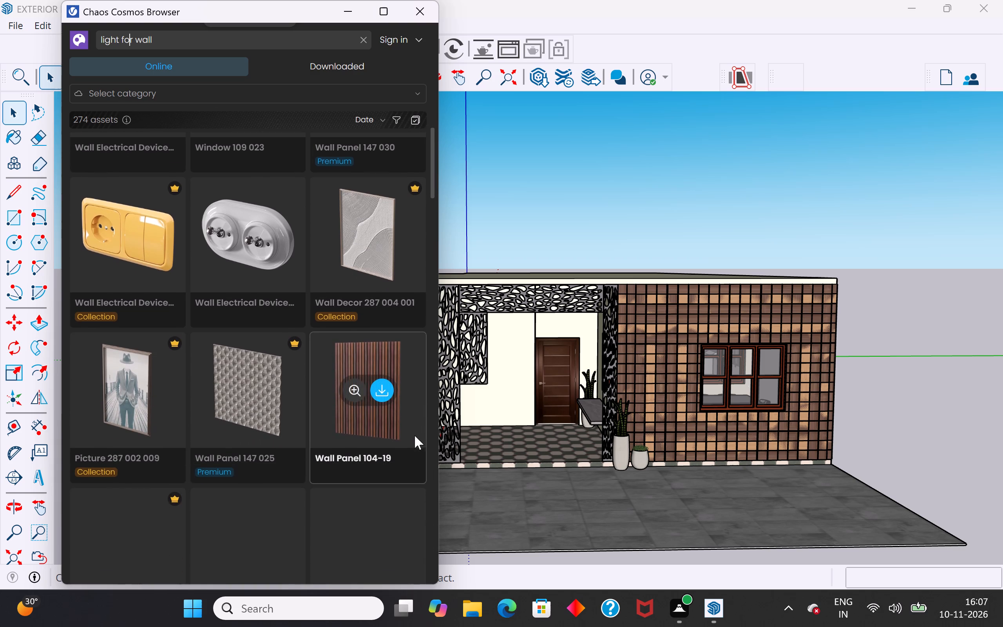
{"action": "scroll", "coordinate": [415, 435], "scroll_direction": "down", "scroll_amount": 2}
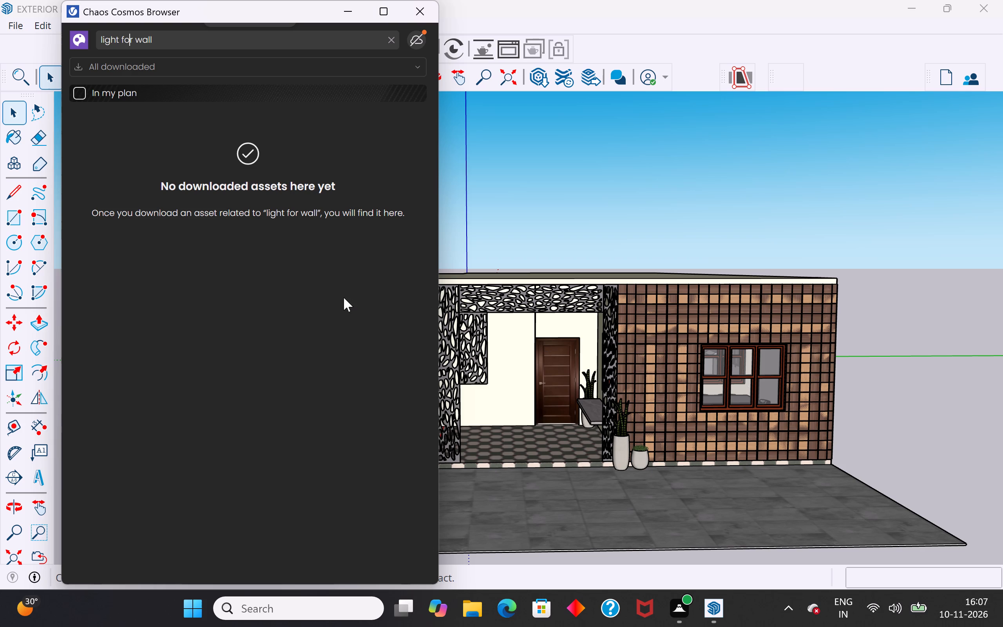
Return the "light for wall" search from the downloaded assets to the online library.
{"action": "key", "text": "Return"}
{"action": "left_click", "coordinate": [236, 262]}
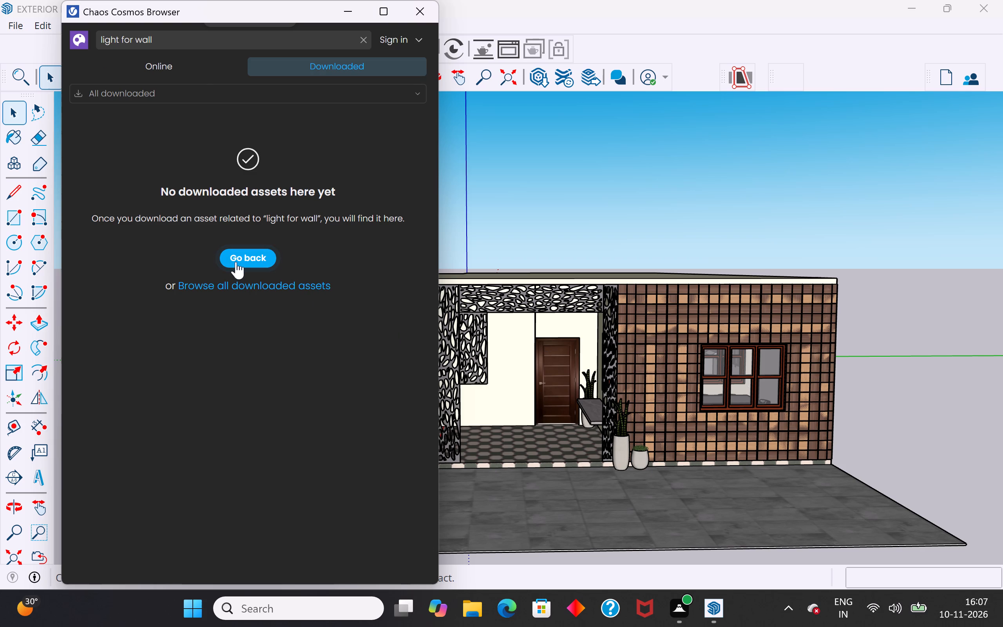
{"action": "left_click", "coordinate": [176, 61]}
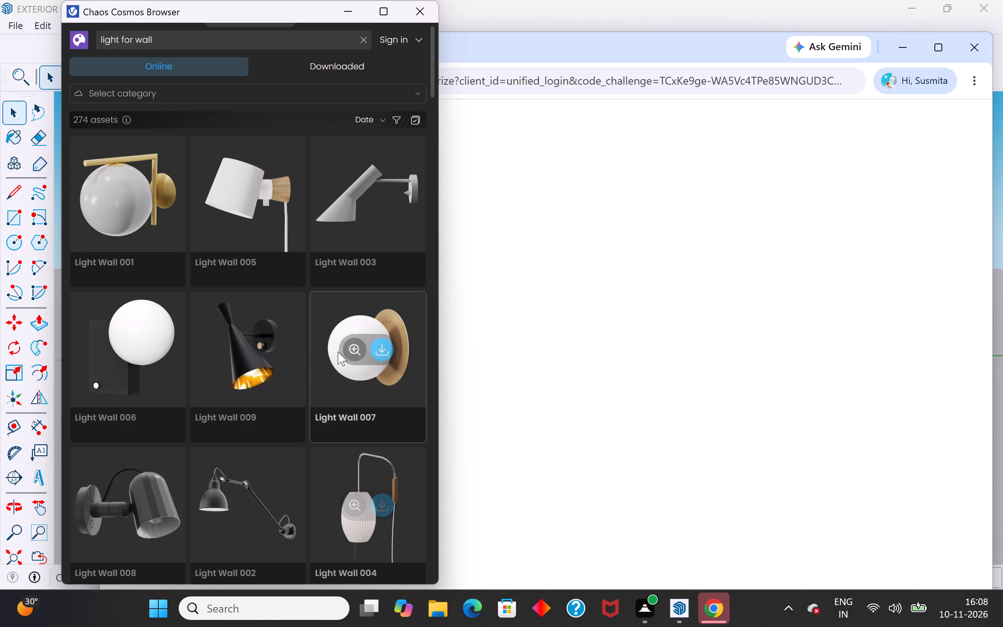
Look through the online wall lights again and close the browser sign-in page.
{"action": "scroll", "coordinate": [339, 348], "scroll_direction": "up", "scroll_amount": 4}
{"action": "scroll", "coordinate": [360, 330], "scroll_direction": "down", "scroll_amount": 7}
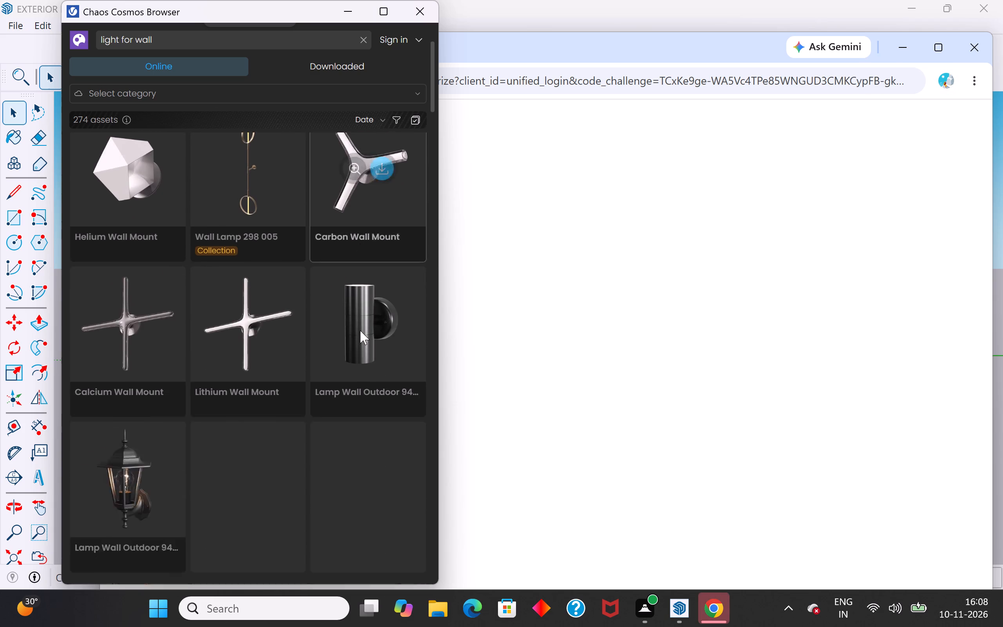
{"action": "scroll", "coordinate": [360, 330], "scroll_direction": "down", "scroll_amount": 2}
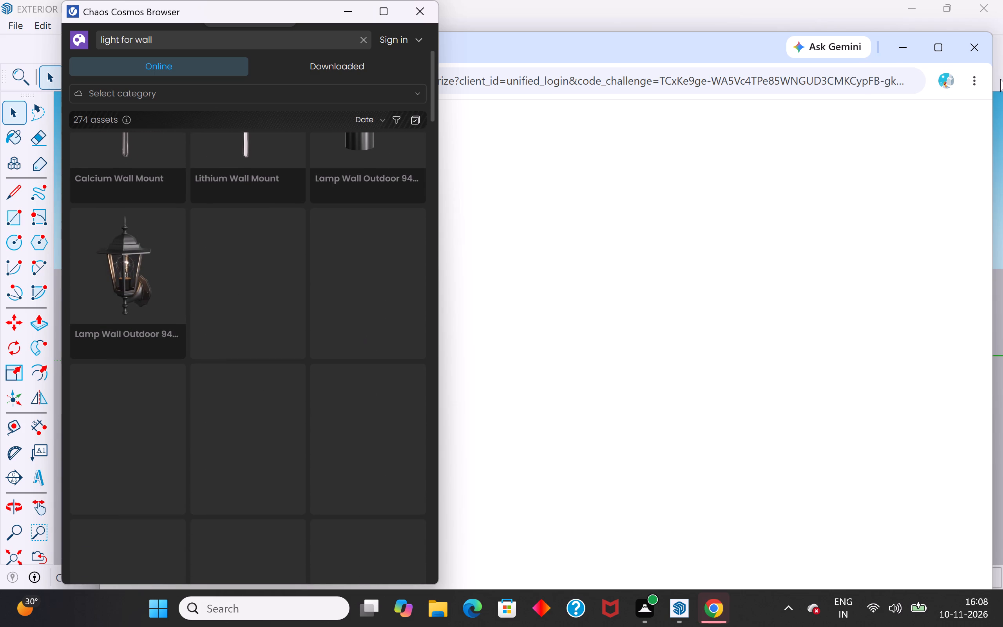
{"action": "left_click", "coordinate": [971, 47]}
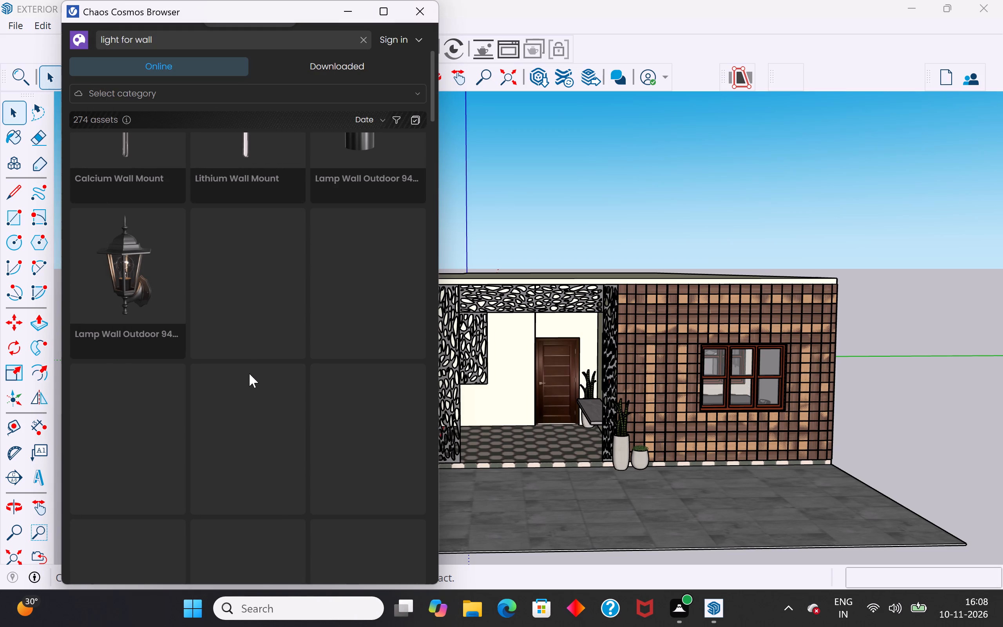
Look through the further online "light for wall" results for more wall lights suited to the house front.
{"action": "scroll", "coordinate": [249, 373], "scroll_direction": "down", "scroll_amount": 3}
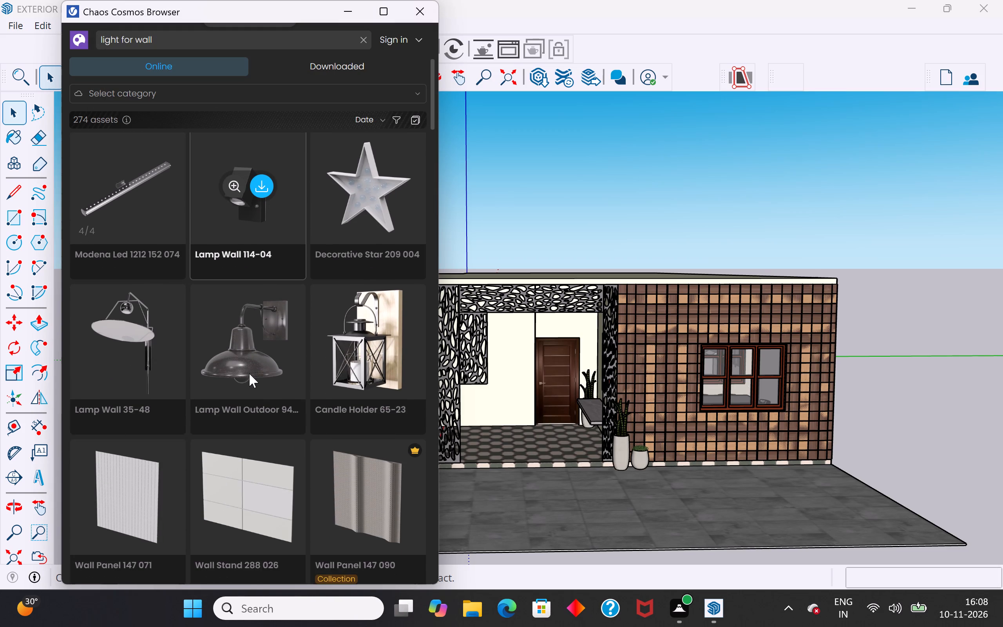
{"action": "scroll", "coordinate": [249, 373], "scroll_direction": "down", "scroll_amount": 10}
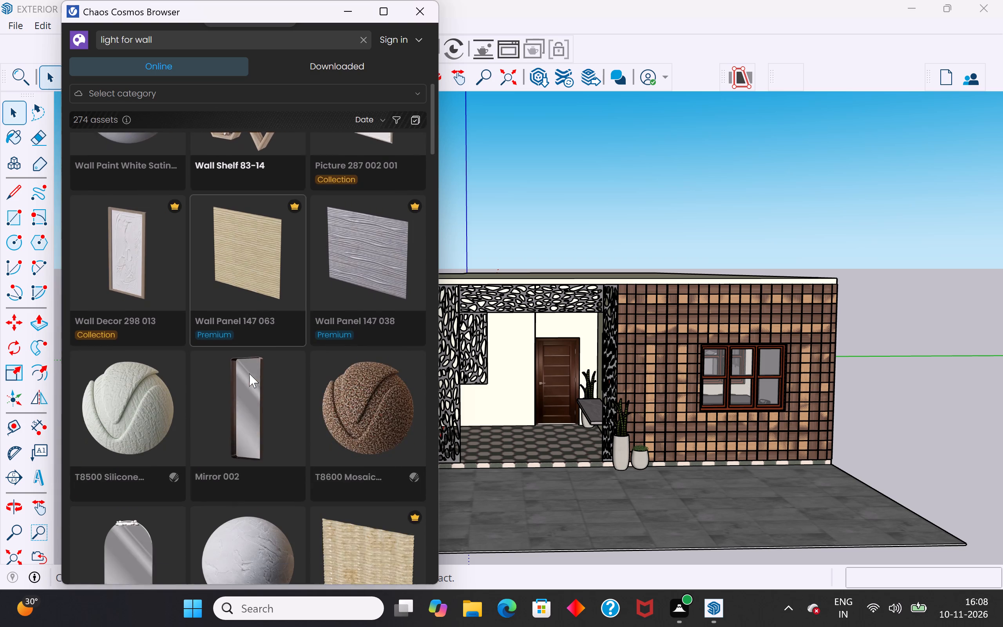
{"action": "scroll", "coordinate": [249, 373], "scroll_direction": "down", "scroll_amount": 8}
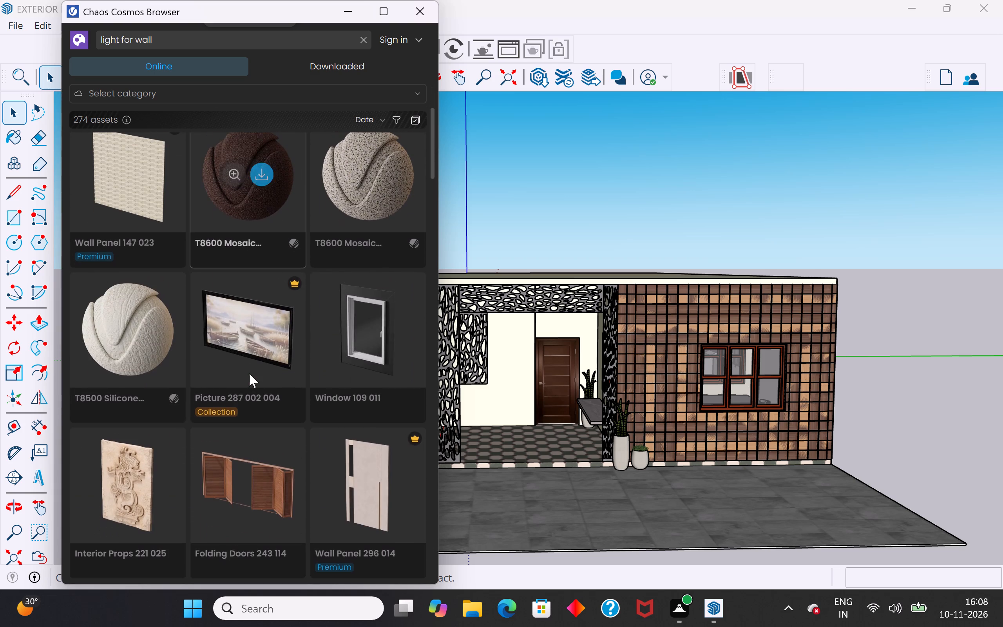
{"action": "scroll", "coordinate": [249, 373], "scroll_direction": "down", "scroll_amount": 17}
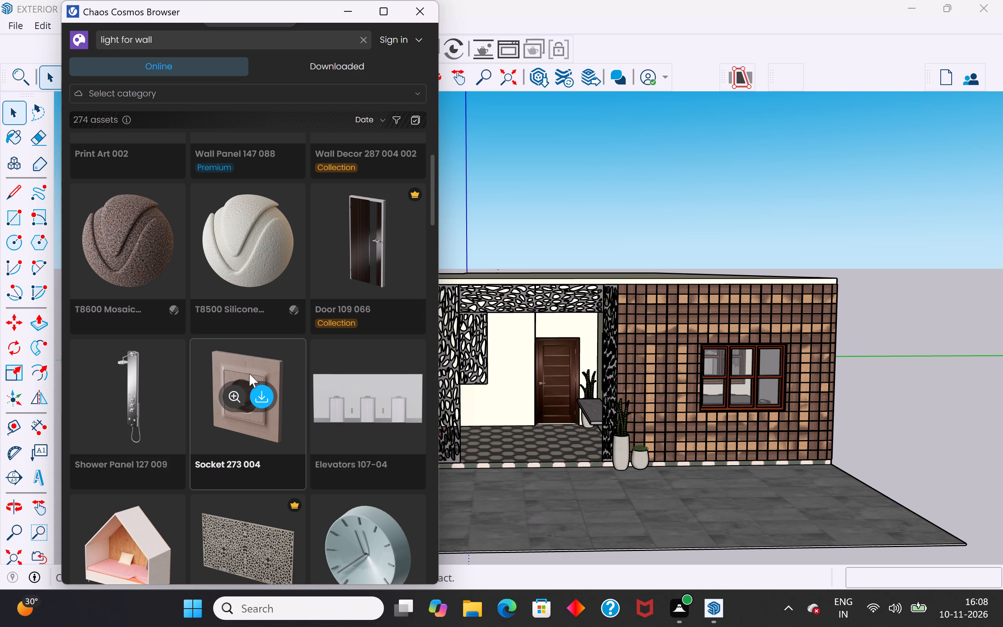
{"action": "scroll", "coordinate": [249, 373], "scroll_direction": "down", "scroll_amount": 4}
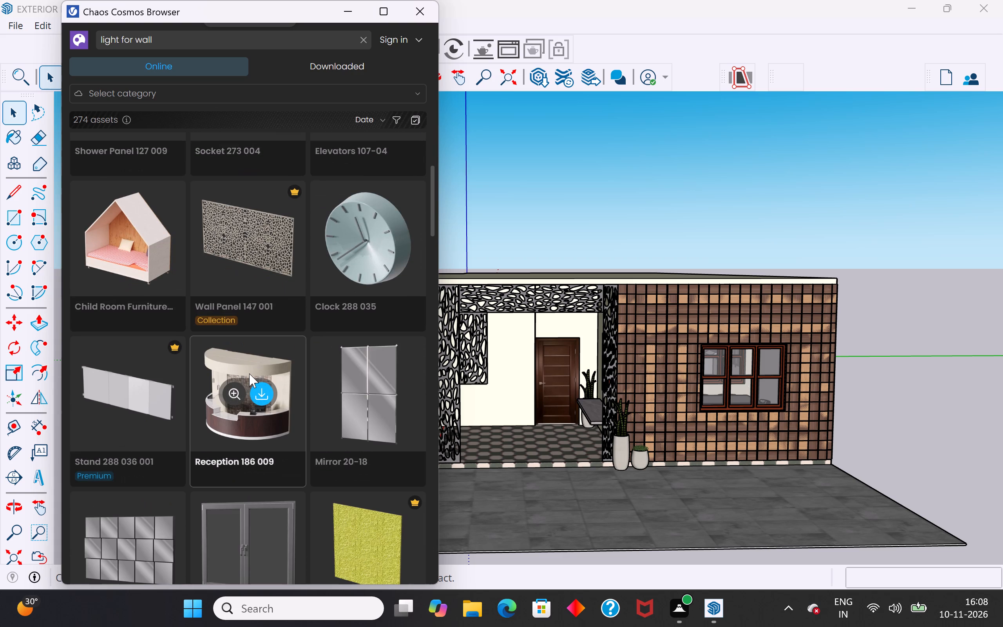
{"action": "scroll", "coordinate": [249, 373], "scroll_direction": "down", "scroll_amount": 6}
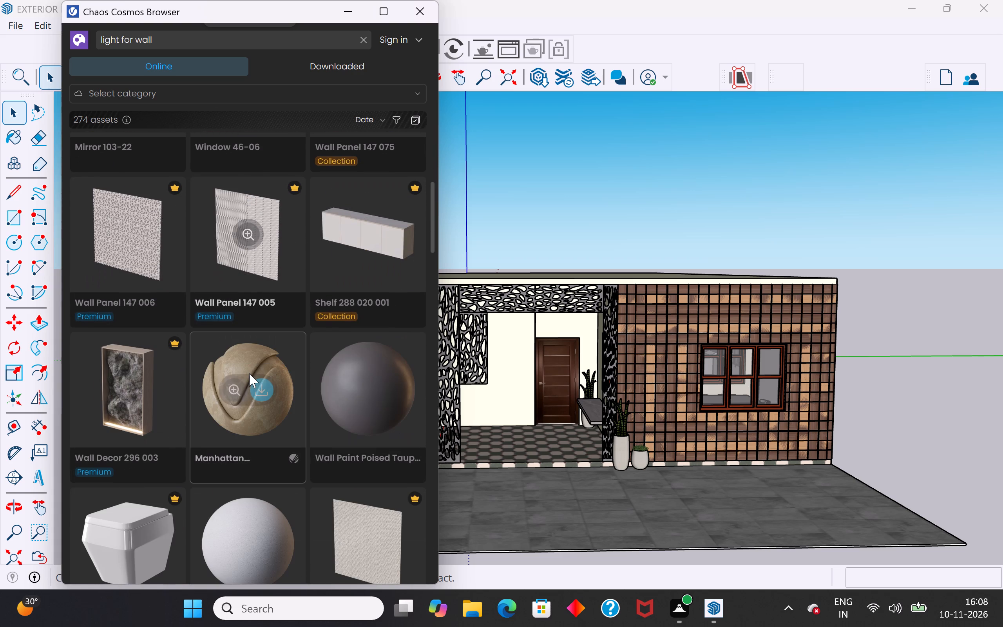
{"action": "scroll", "coordinate": [249, 373], "scroll_direction": "down", "scroll_amount": 4}
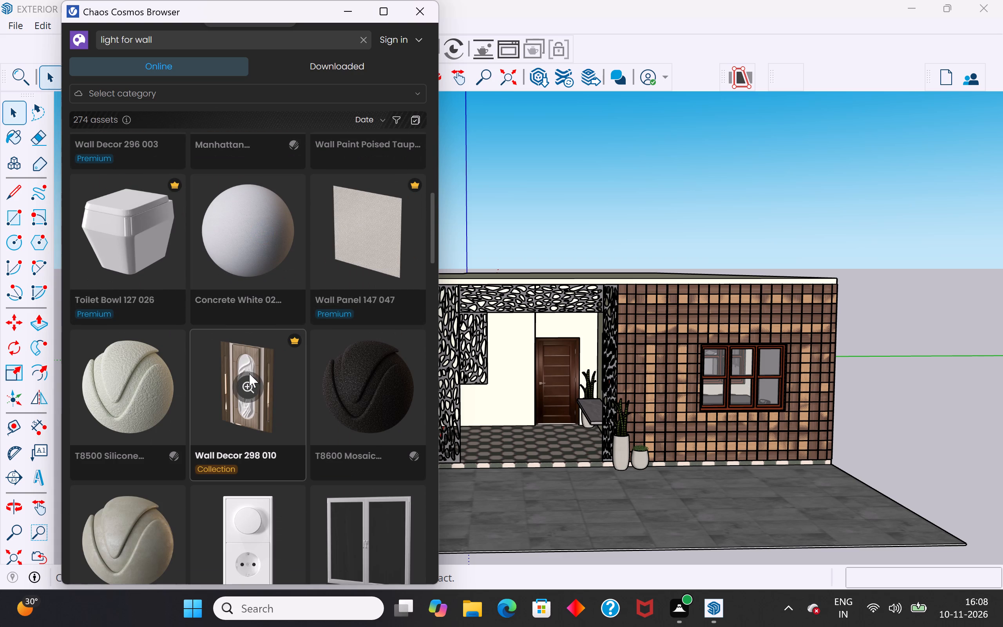
{"action": "scroll", "coordinate": [249, 373], "scroll_direction": "down", "scroll_amount": 5}
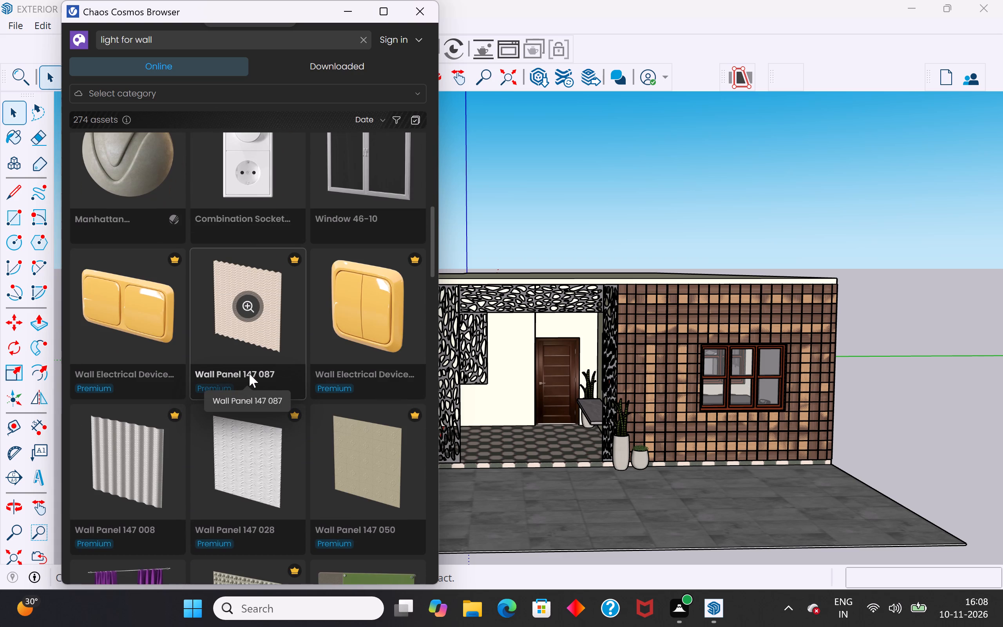
{"action": "scroll", "coordinate": [249, 373], "scroll_direction": "up", "scroll_amount": 5}
{"action": "scroll", "coordinate": [249, 373], "scroll_direction": "down", "scroll_amount": 4}
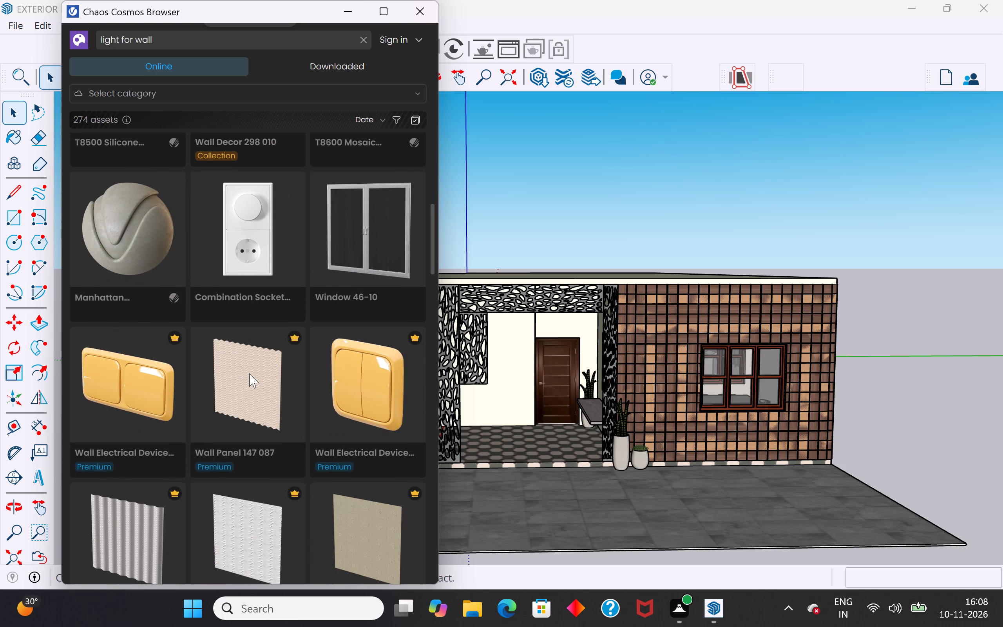
Go back over the Light Wall, Wall Mount and Lamp Wall models among the first results and compare them for the house front.
{"action": "scroll", "coordinate": [249, 373], "scroll_direction": "up", "scroll_amount": 19}
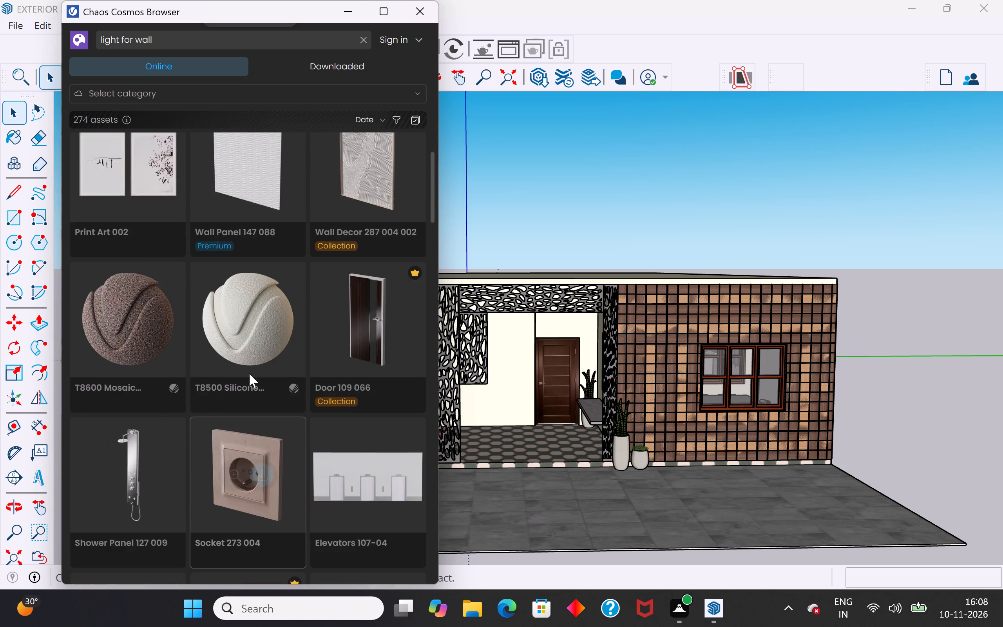
{"action": "scroll", "coordinate": [249, 373], "scroll_direction": "up", "scroll_amount": 20}
{"action": "scroll", "coordinate": [249, 373], "scroll_direction": "up", "scroll_amount": 8}
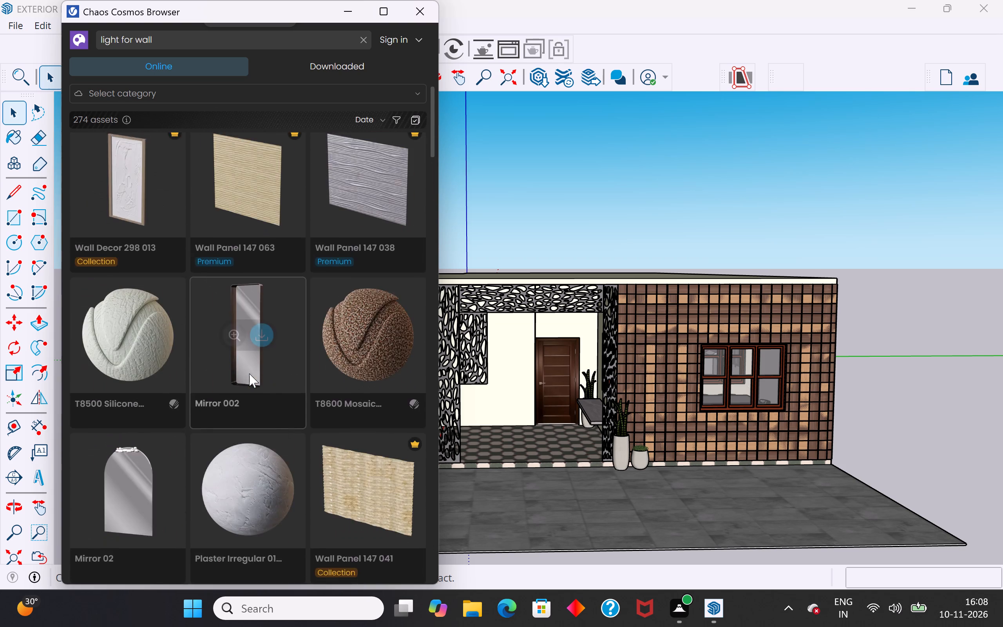
{"action": "scroll", "coordinate": [249, 373], "scroll_direction": "up", "scroll_amount": 12}
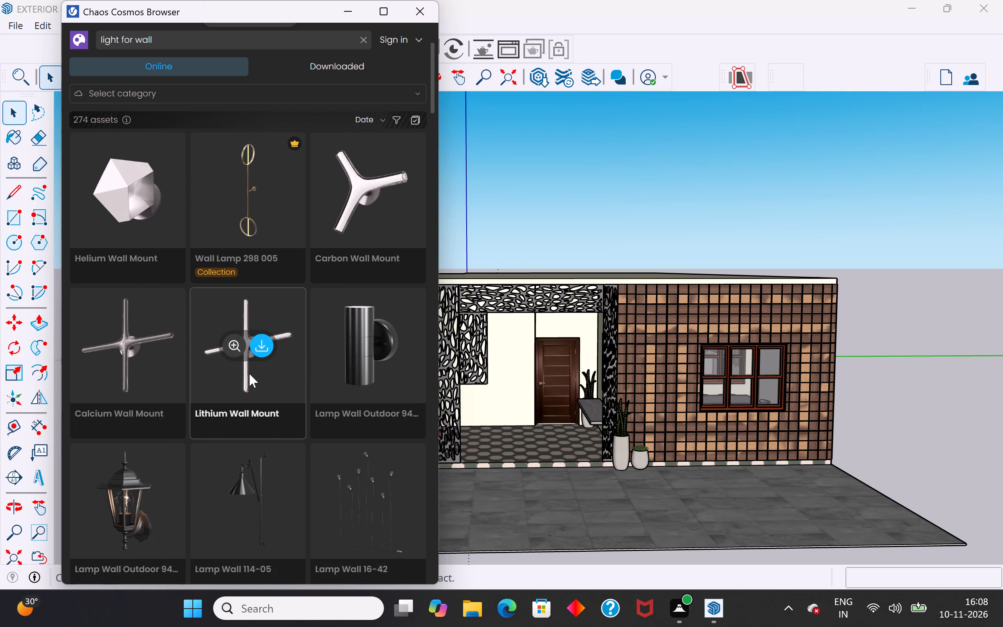
{"action": "scroll", "coordinate": [249, 373], "scroll_direction": "up", "scroll_amount": 5}
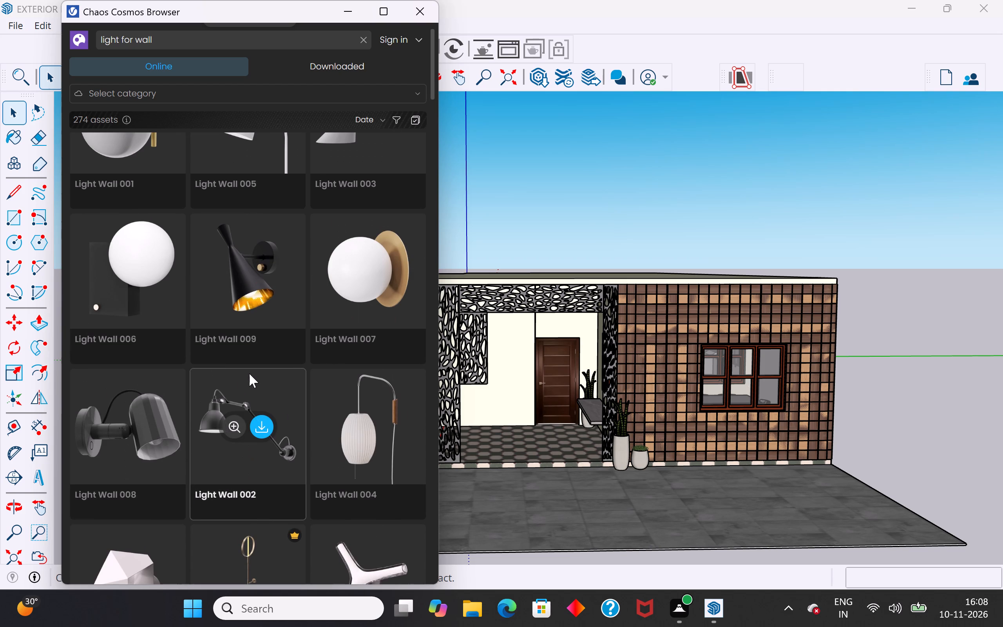
{"action": "scroll", "coordinate": [249, 373], "scroll_direction": "up", "scroll_amount": 8}
{"action": "scroll", "coordinate": [249, 373], "scroll_direction": "down", "scroll_amount": 9}
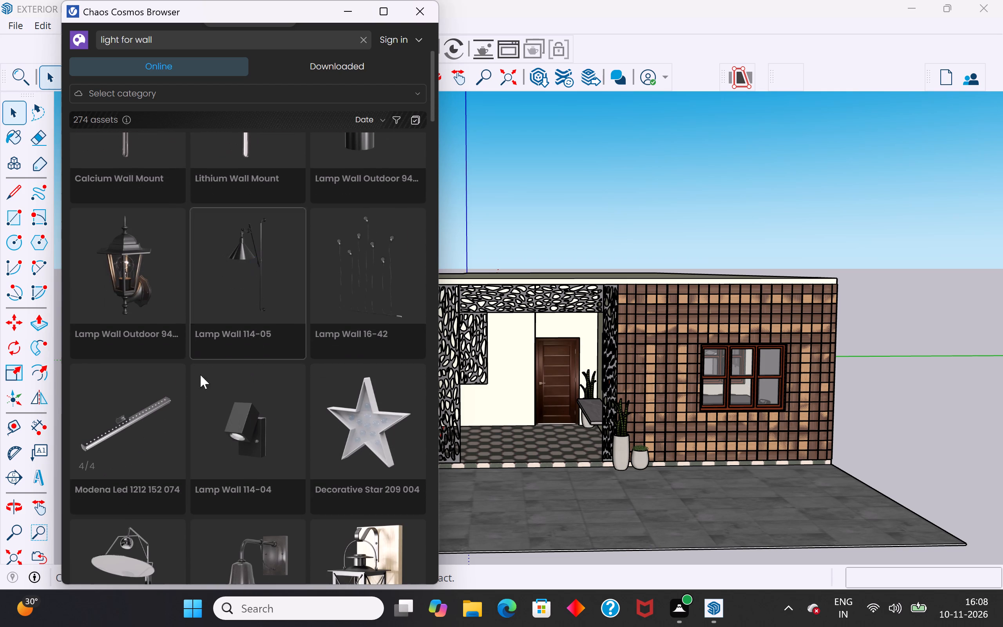
{"action": "scroll", "coordinate": [246, 431], "scroll_direction": "up", "scroll_amount": 4}
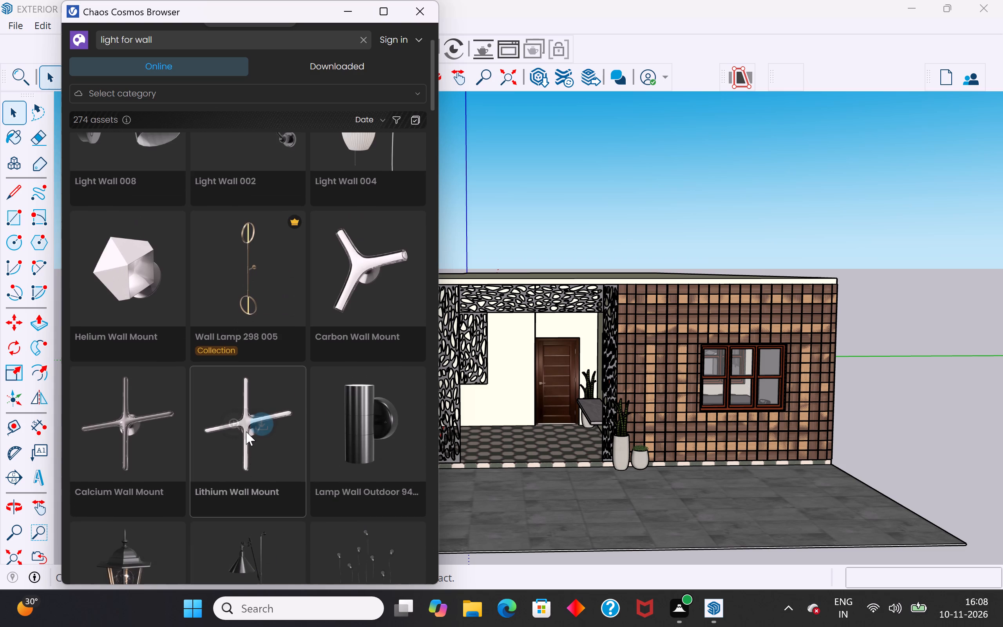
{"action": "scroll", "coordinate": [246, 431], "scroll_direction": "up", "scroll_amount": 8}
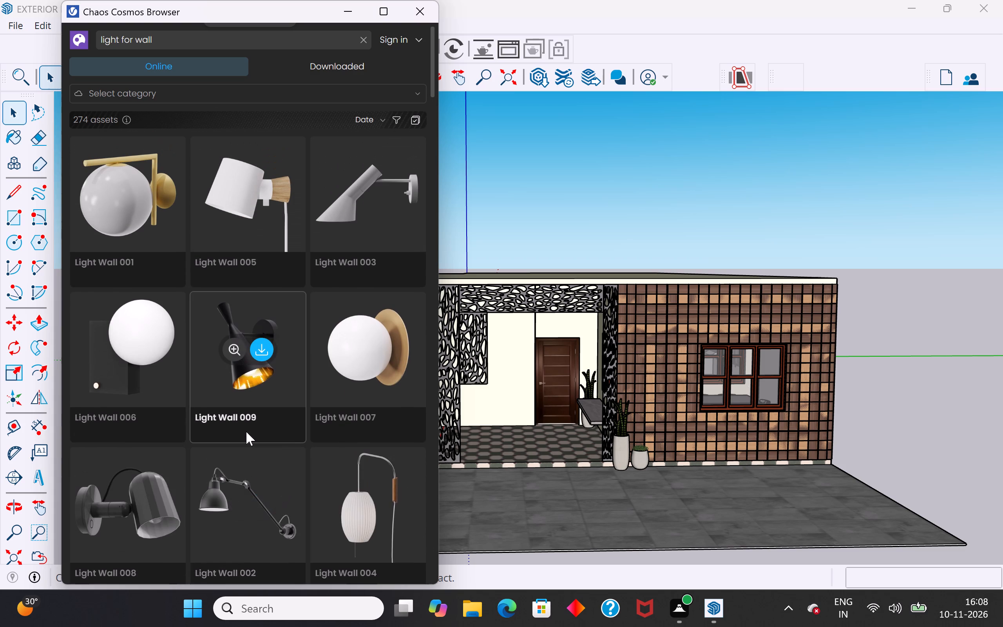
{"action": "scroll", "coordinate": [246, 431], "scroll_direction": "down", "scroll_amount": 9}
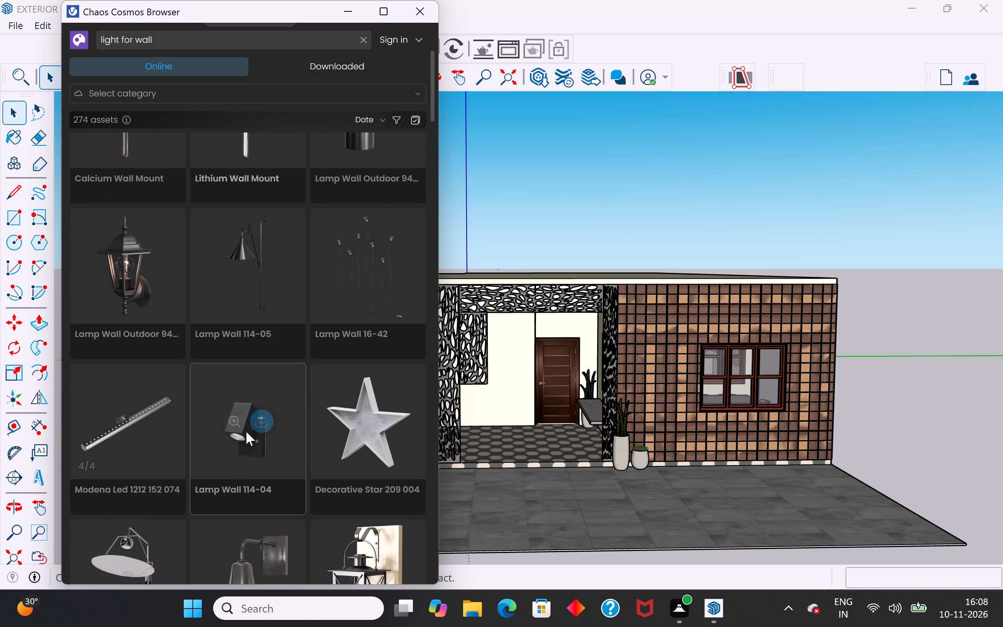
{"action": "left_click", "coordinate": [172, 297]}
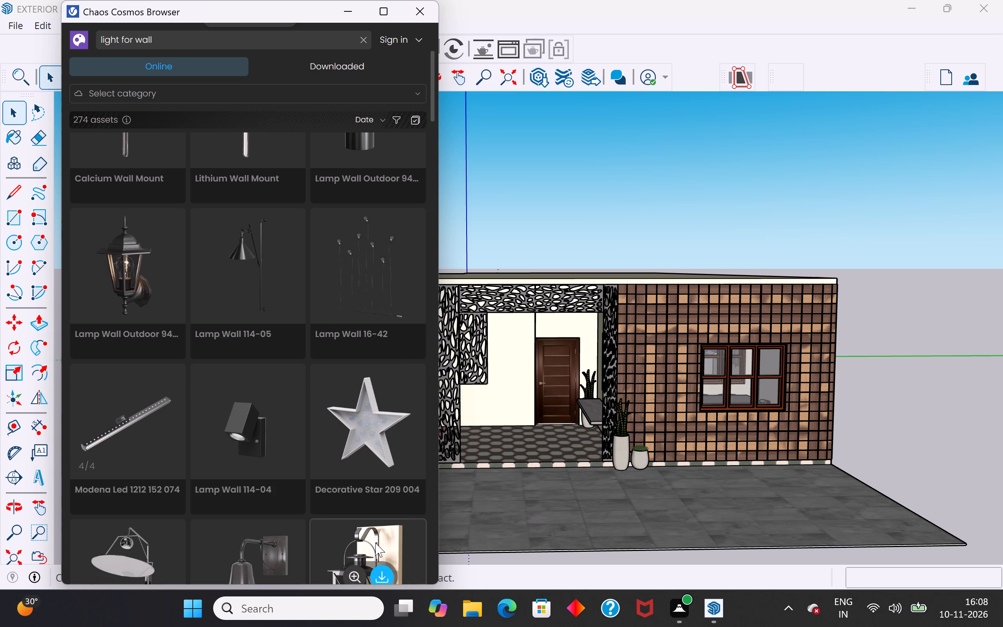
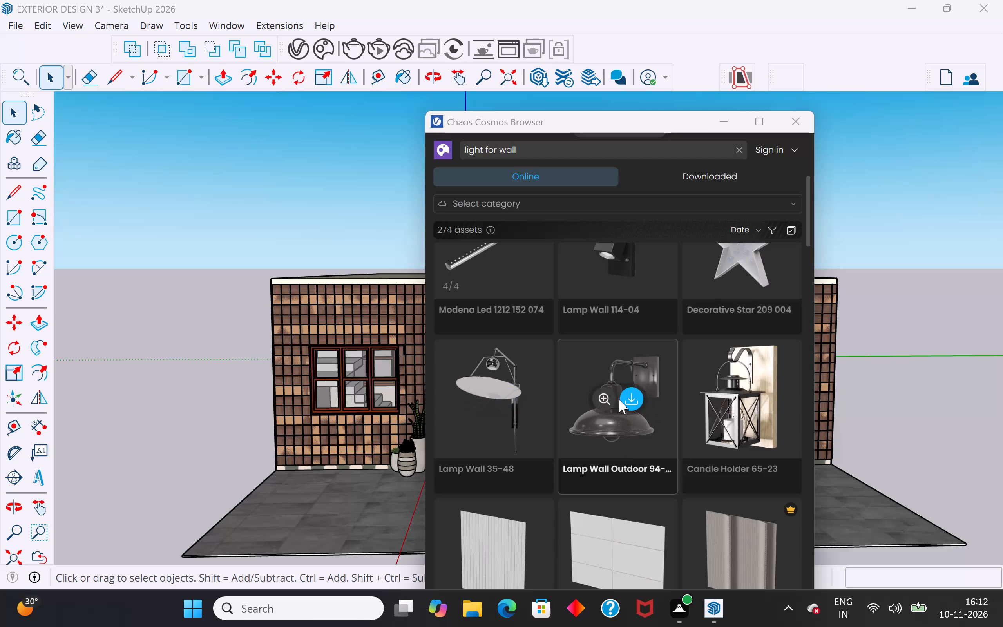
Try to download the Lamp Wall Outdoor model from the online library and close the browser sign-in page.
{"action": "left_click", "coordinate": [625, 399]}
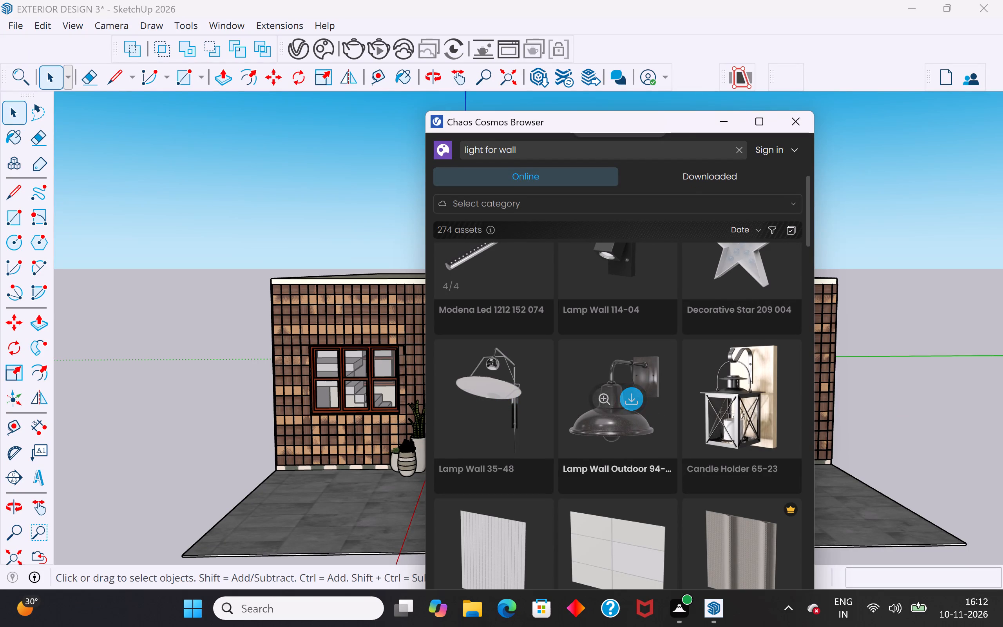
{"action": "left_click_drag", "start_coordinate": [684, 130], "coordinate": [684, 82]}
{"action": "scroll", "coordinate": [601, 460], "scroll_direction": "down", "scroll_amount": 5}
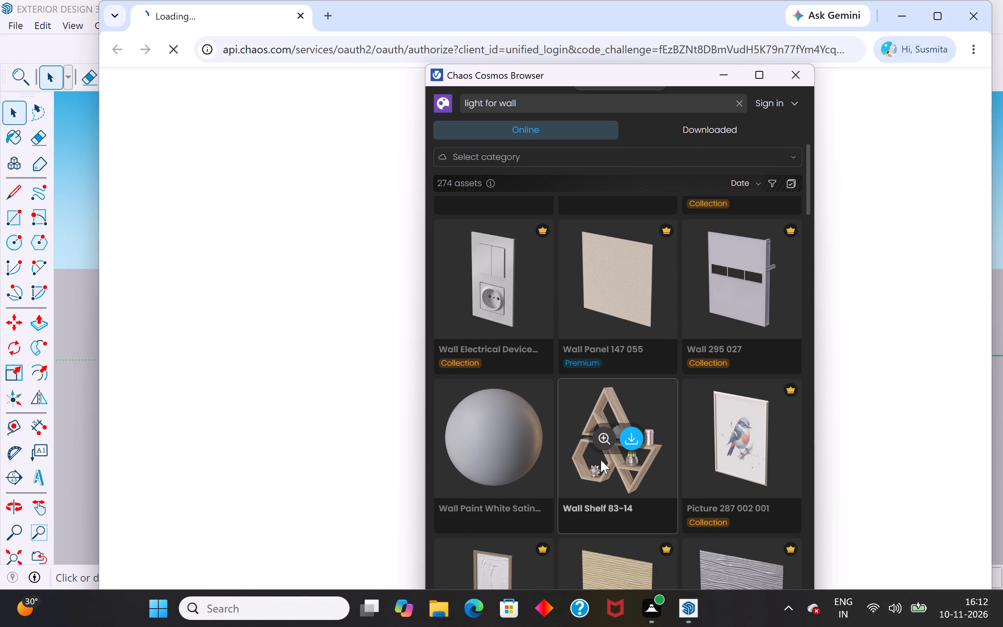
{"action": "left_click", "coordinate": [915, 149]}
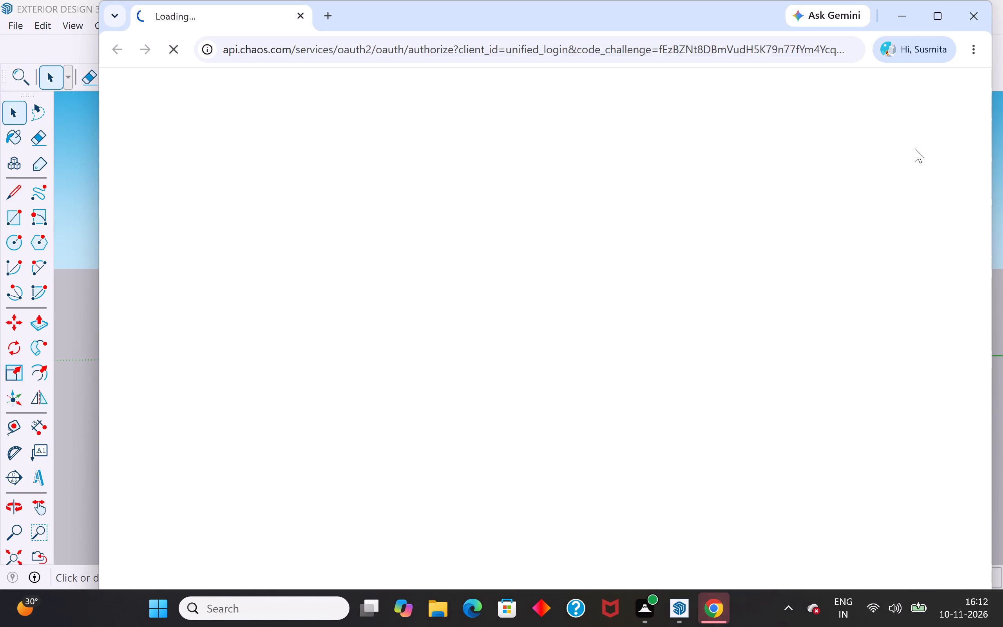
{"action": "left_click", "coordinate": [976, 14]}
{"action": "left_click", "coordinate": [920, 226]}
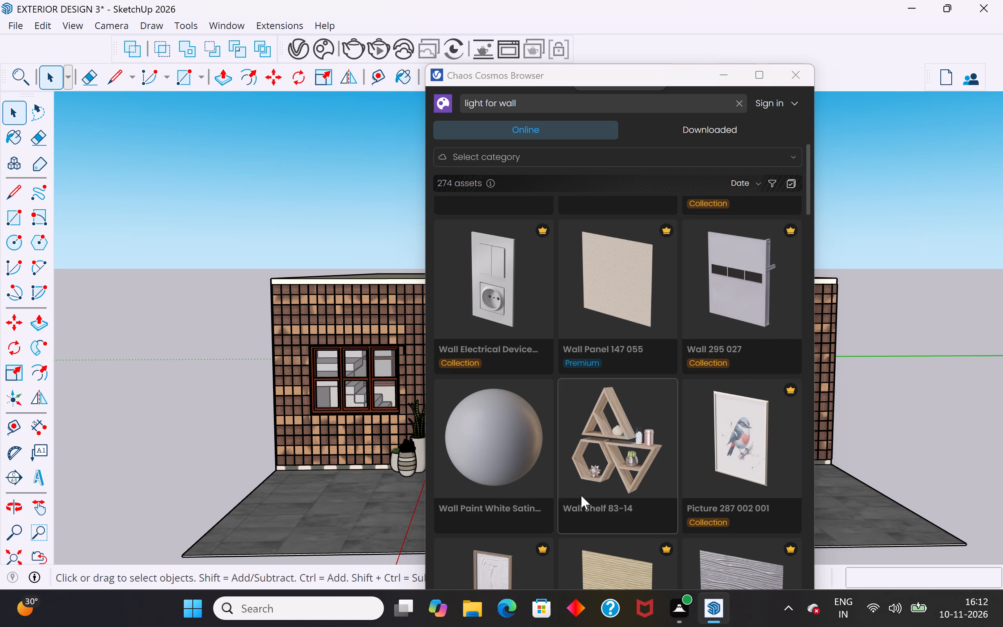
Check further "light for wall" results and close the Chaos Cosmos library.
{"action": "scroll", "coordinate": [580, 496], "scroll_direction": "down", "scroll_amount": 5}
{"action": "scroll", "coordinate": [580, 496], "scroll_direction": "up", "scroll_amount": 4}
{"action": "scroll", "coordinate": [580, 496], "scroll_direction": "down", "scroll_amount": 6}
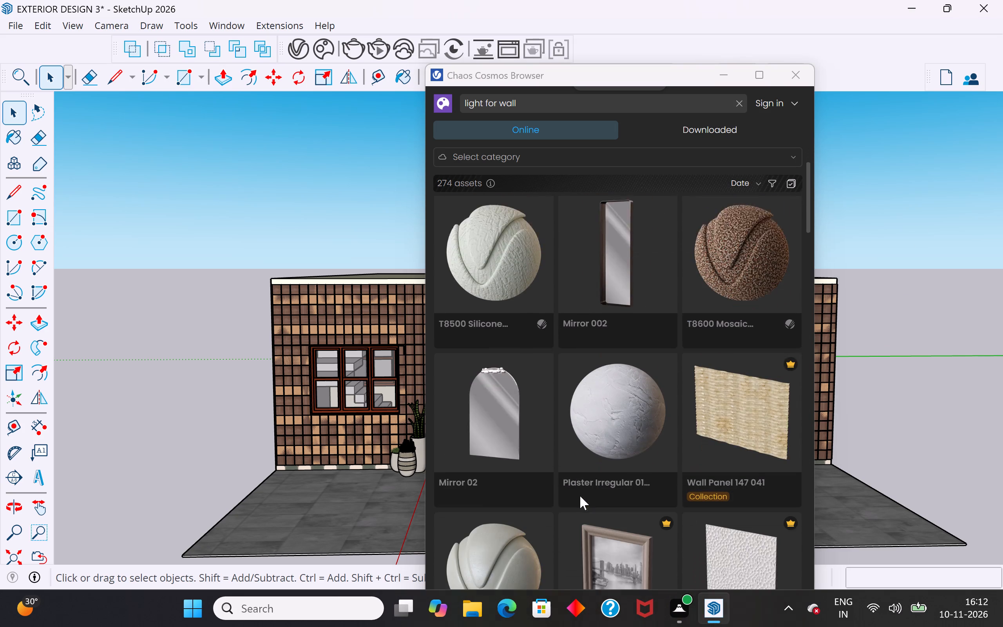
{"action": "left_click", "coordinate": [793, 82]}
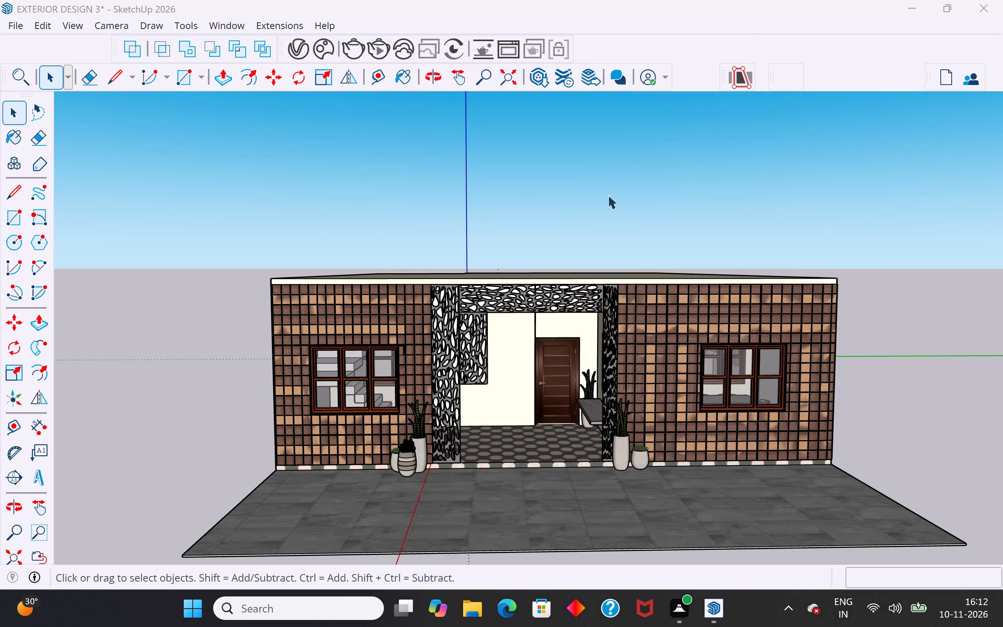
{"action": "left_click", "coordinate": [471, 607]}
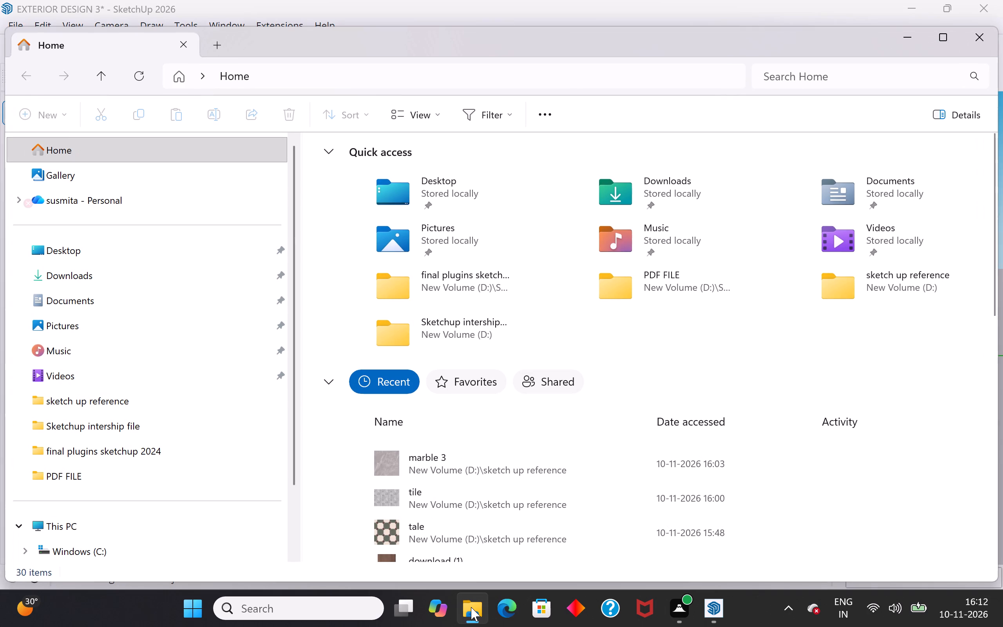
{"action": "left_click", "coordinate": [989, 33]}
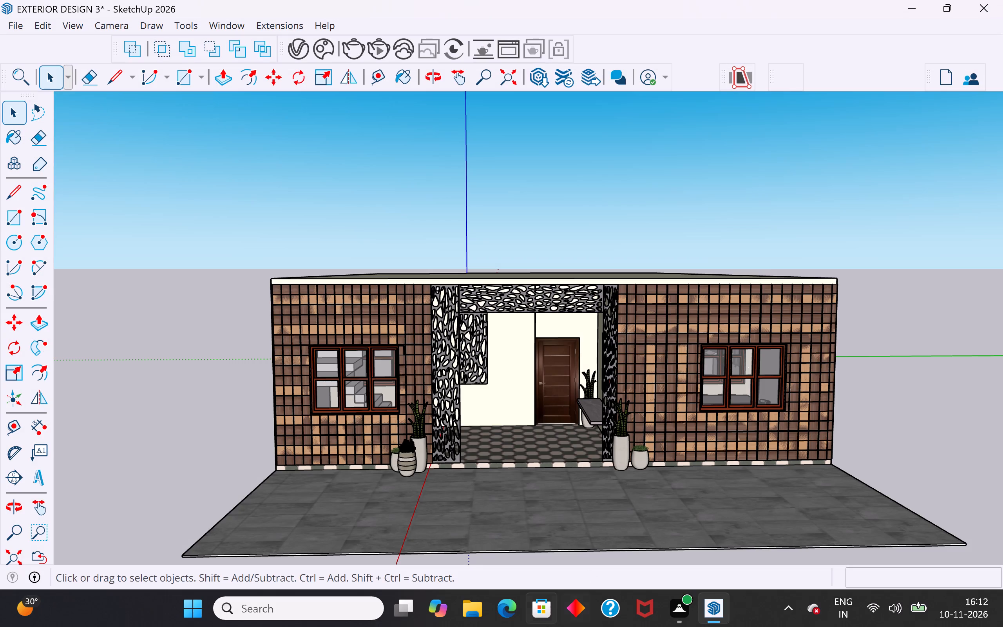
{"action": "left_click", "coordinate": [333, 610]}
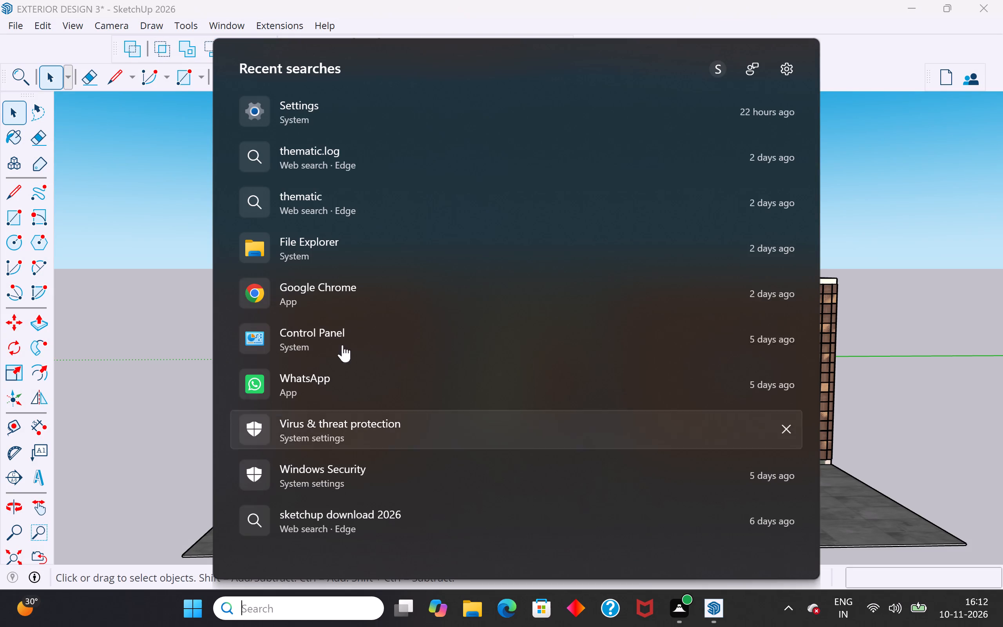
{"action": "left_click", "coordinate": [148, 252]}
Save the model as EXTERIOR DESIGN 3 in the Sketchup intership file folder, replacing the existing file.
{"action": "left_click", "coordinate": [7, 23]}
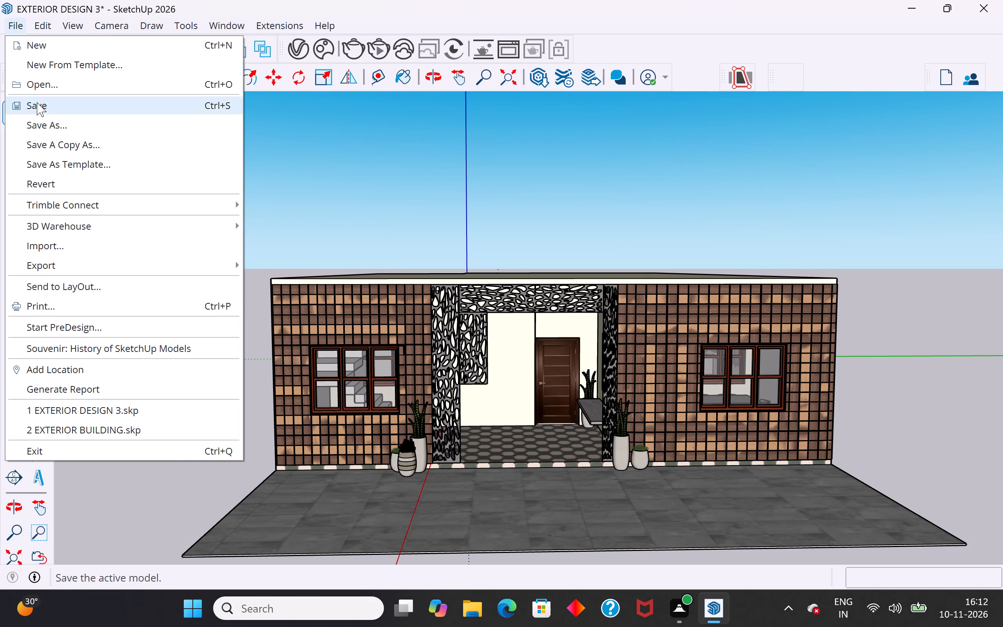
{"action": "left_click", "coordinate": [37, 107]}
{"action": "left_click", "coordinate": [453, 403]}
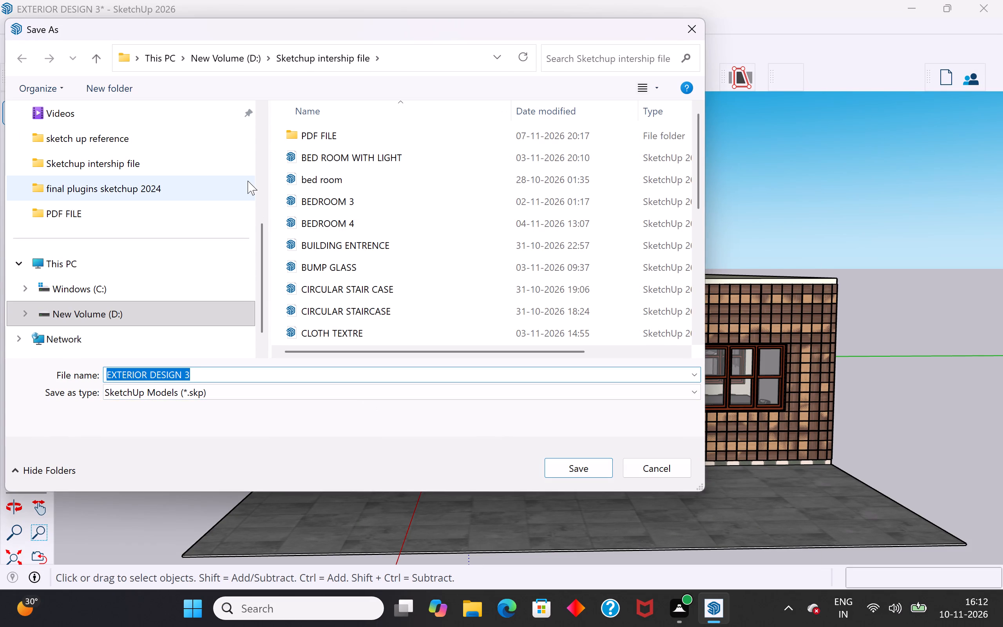
{"action": "left_click", "coordinate": [574, 469]}
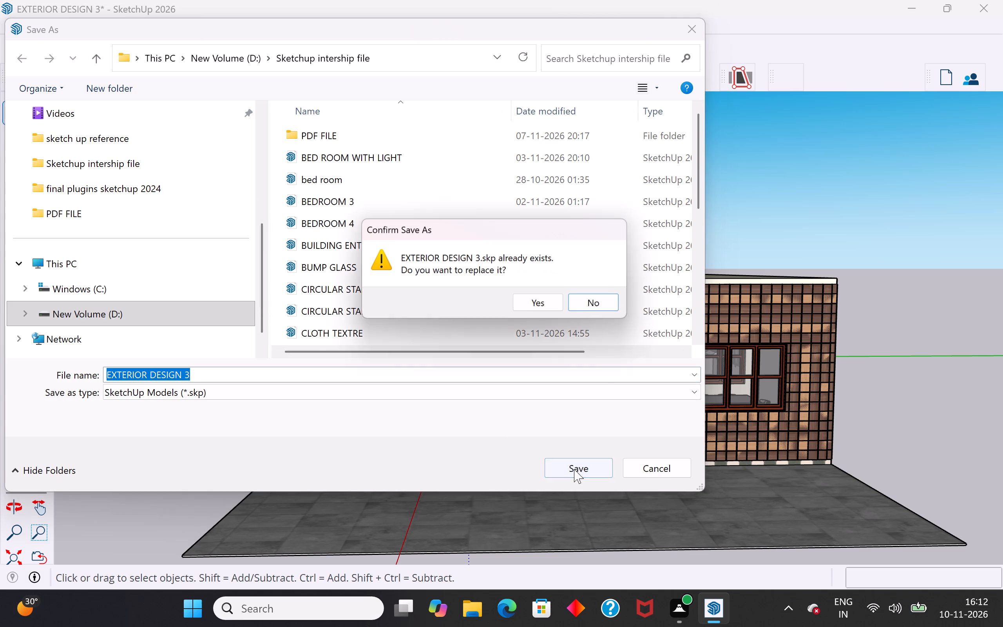
{"action": "left_click", "coordinate": [540, 304]}
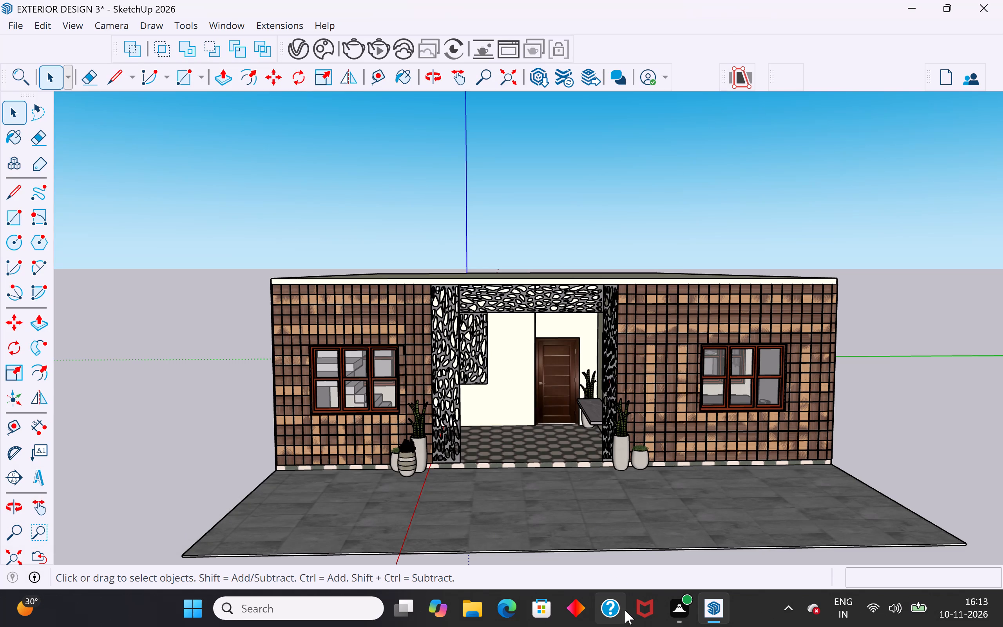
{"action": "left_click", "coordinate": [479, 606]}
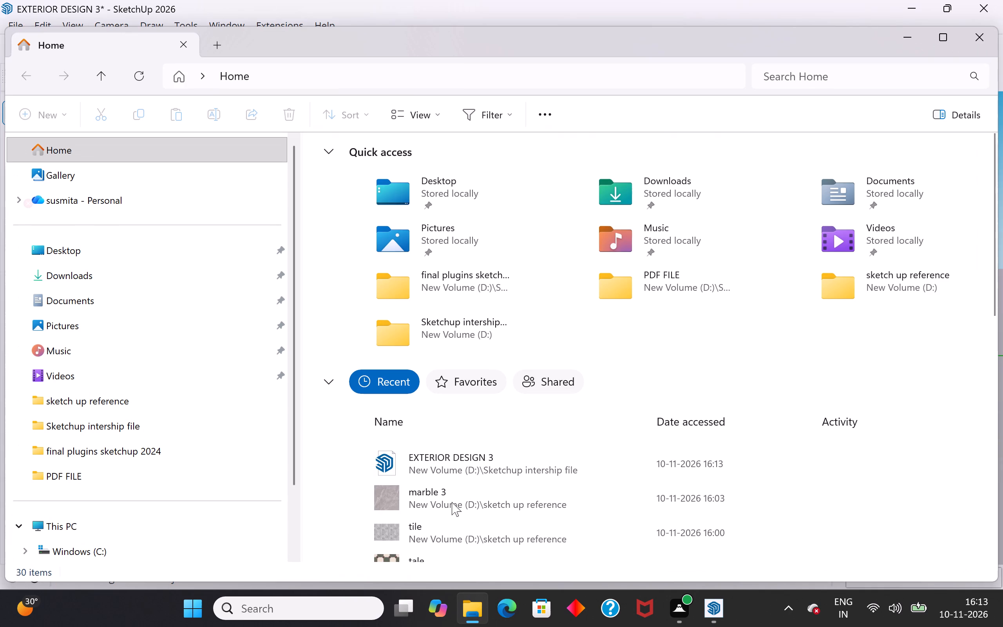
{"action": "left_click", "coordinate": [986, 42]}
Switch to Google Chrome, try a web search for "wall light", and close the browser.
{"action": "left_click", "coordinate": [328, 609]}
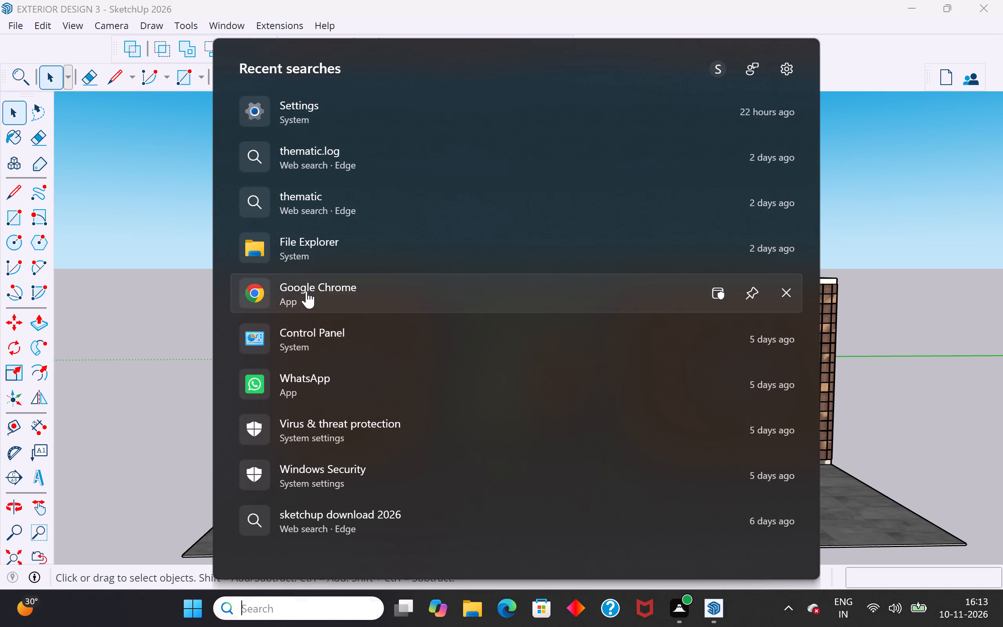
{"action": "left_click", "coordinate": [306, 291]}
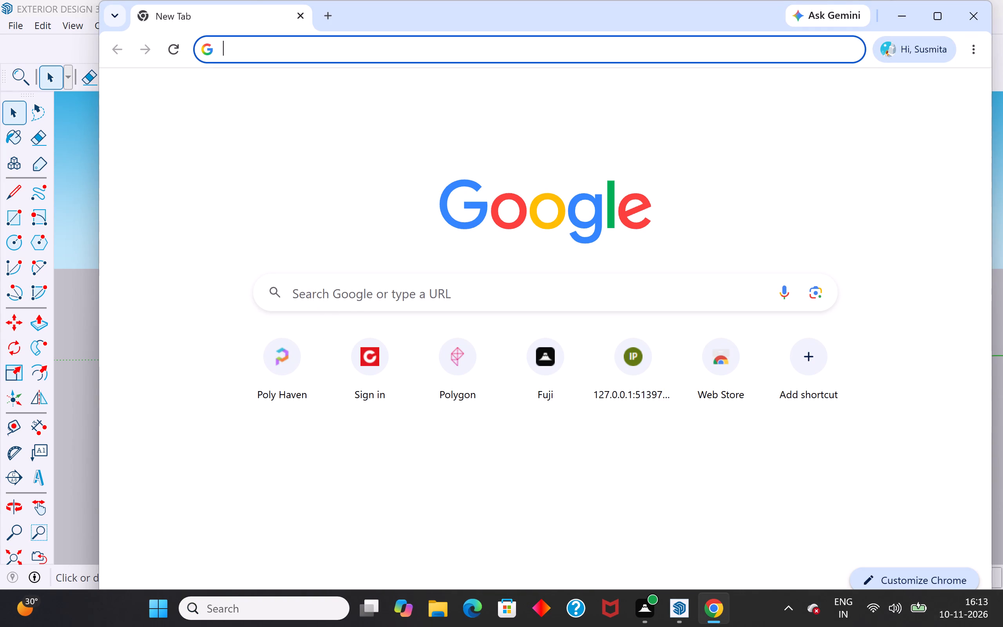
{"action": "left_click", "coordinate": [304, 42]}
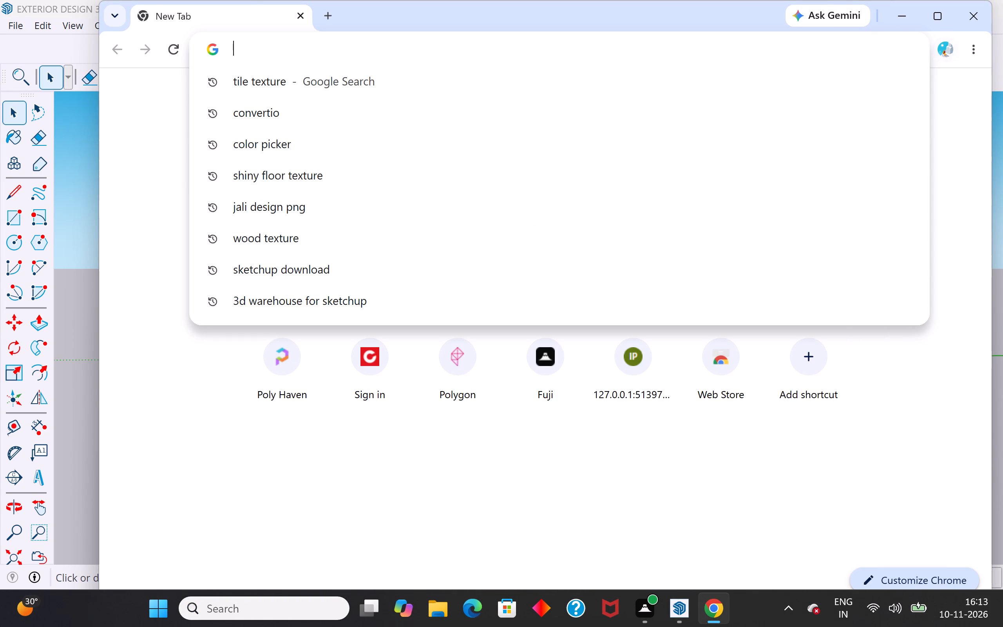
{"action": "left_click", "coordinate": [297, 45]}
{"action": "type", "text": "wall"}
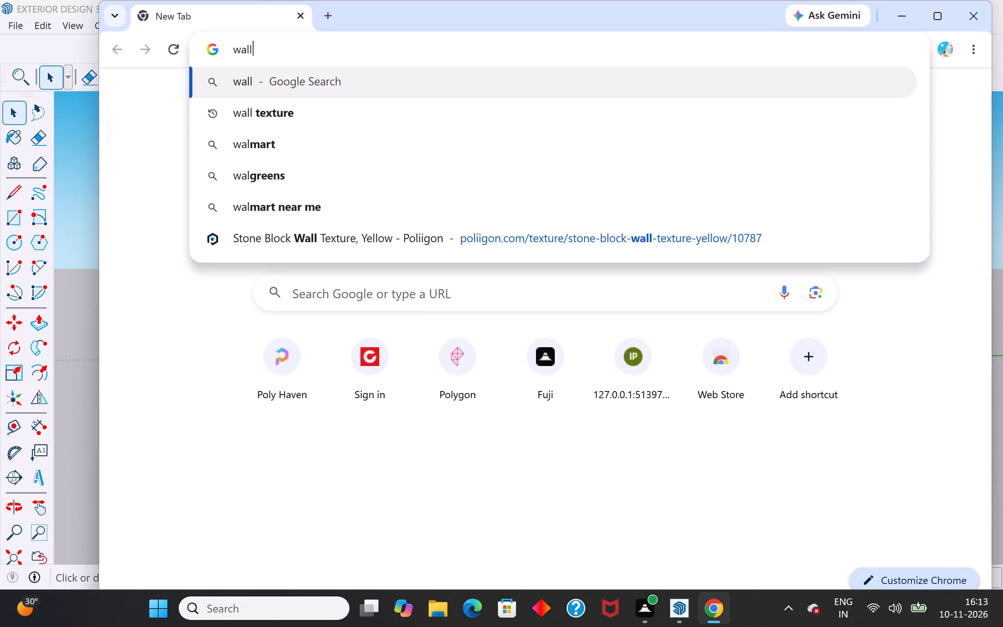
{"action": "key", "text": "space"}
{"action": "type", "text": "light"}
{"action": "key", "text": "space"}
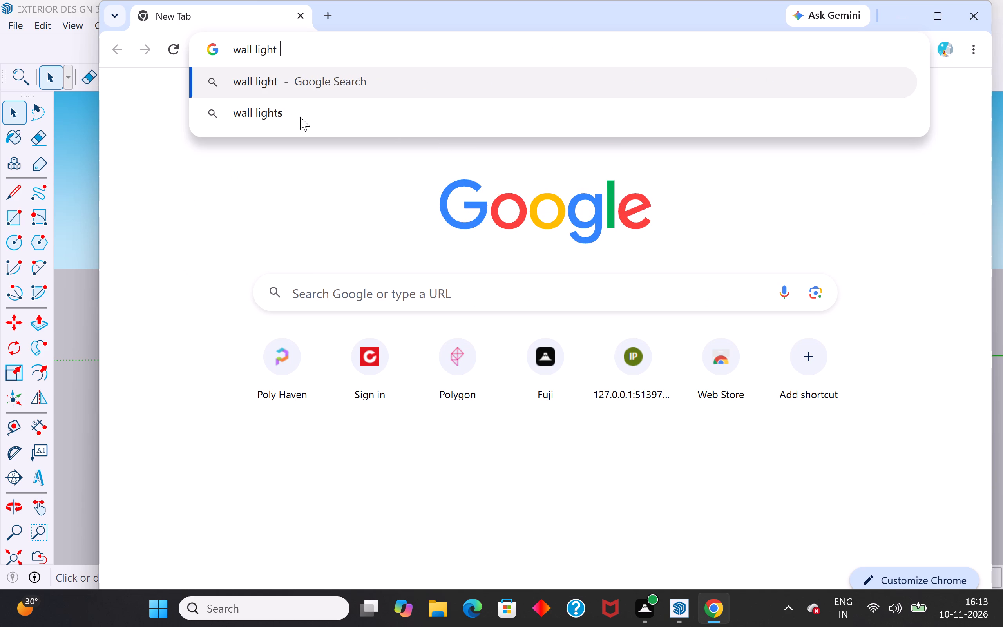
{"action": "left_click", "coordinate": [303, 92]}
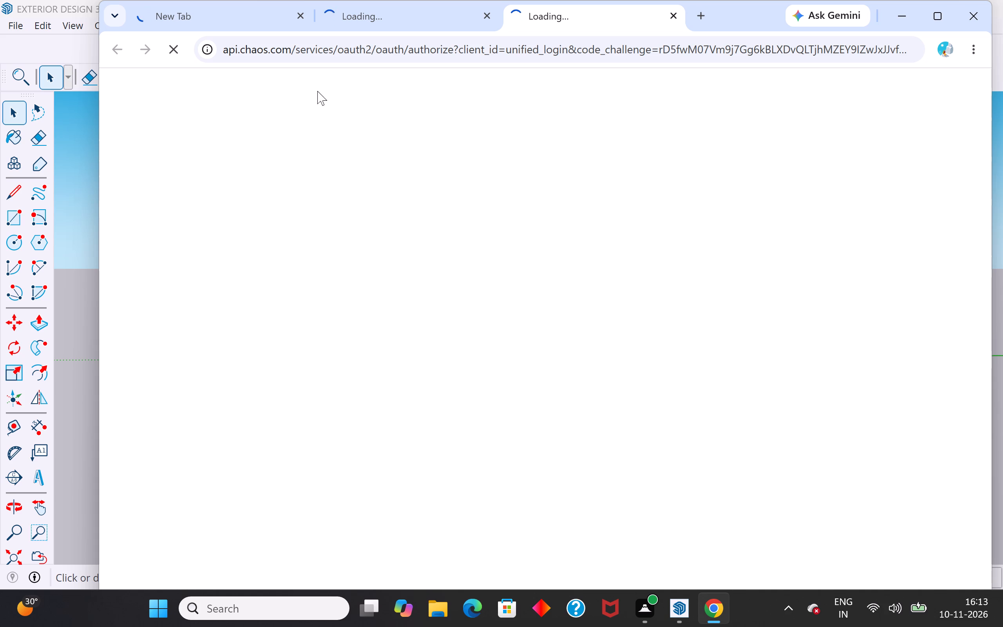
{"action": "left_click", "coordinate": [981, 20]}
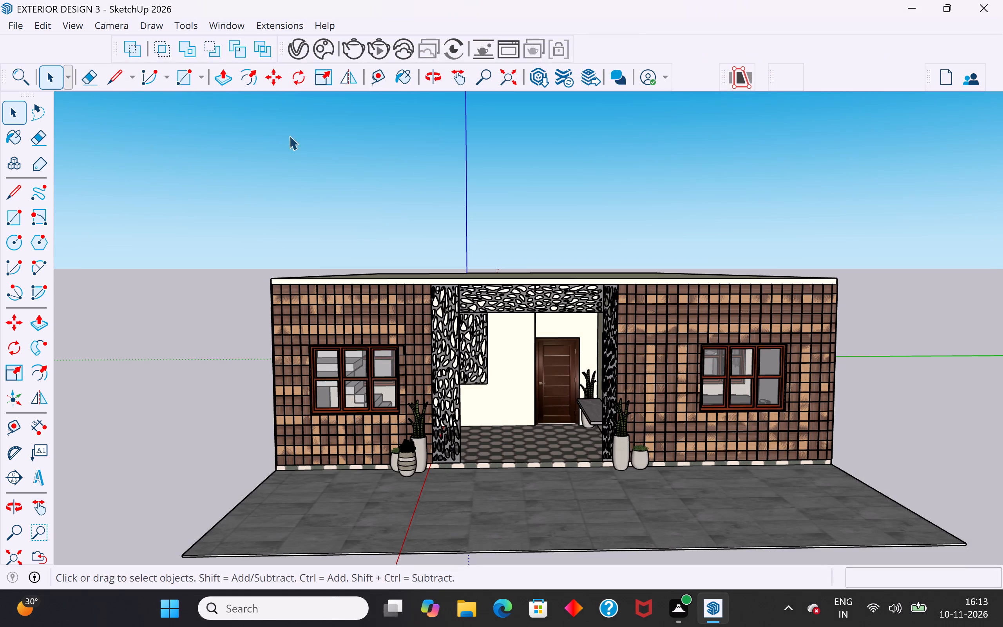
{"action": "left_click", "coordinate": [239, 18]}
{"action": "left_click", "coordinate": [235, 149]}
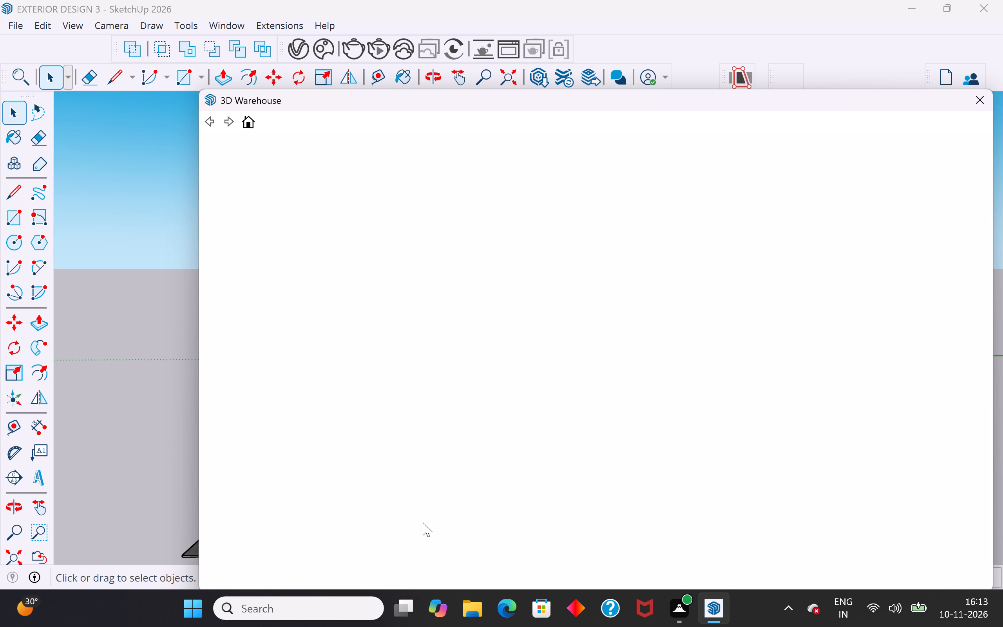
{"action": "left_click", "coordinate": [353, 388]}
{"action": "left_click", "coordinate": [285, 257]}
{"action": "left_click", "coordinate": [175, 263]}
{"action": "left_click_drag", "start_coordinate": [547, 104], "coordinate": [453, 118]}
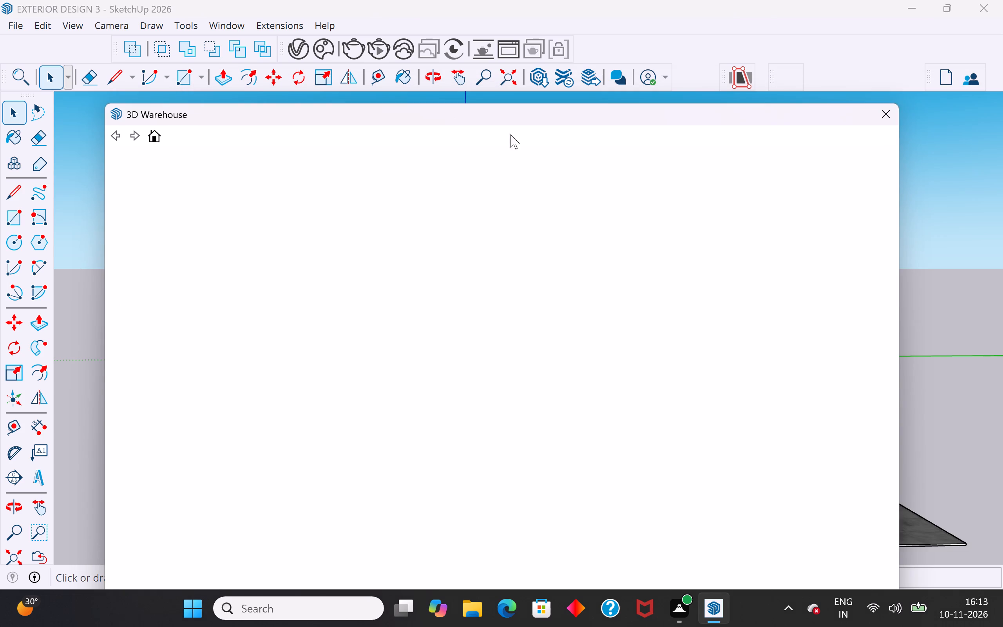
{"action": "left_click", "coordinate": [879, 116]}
Look over the house front from a distance and up close, including the porch, windows and potted plants.
{"action": "scroll", "coordinate": [654, 166], "scroll_direction": "down", "scroll_amount": 4}
{"action": "middle_click_drag", "start_coordinate": [648, 219], "coordinate": [648, 238]}
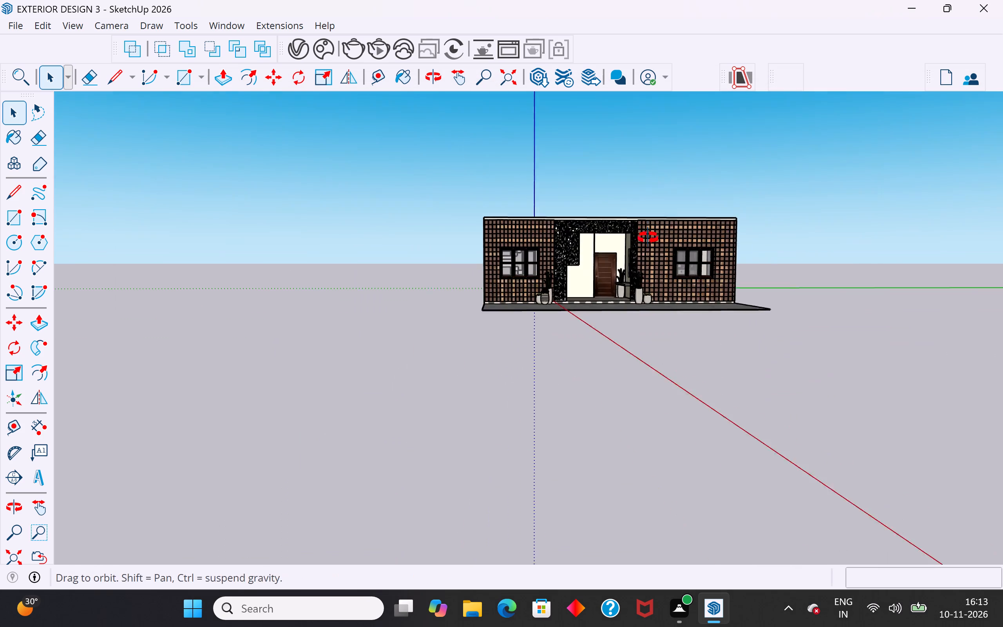
{"action": "middle_click_drag", "start_coordinate": [648, 238], "coordinate": [640, 275]}
{"action": "scroll", "coordinate": [770, 285], "scroll_direction": "up", "scroll_amount": 4}
{"action": "middle_click_drag", "start_coordinate": [748, 251], "coordinate": [755, 230]}
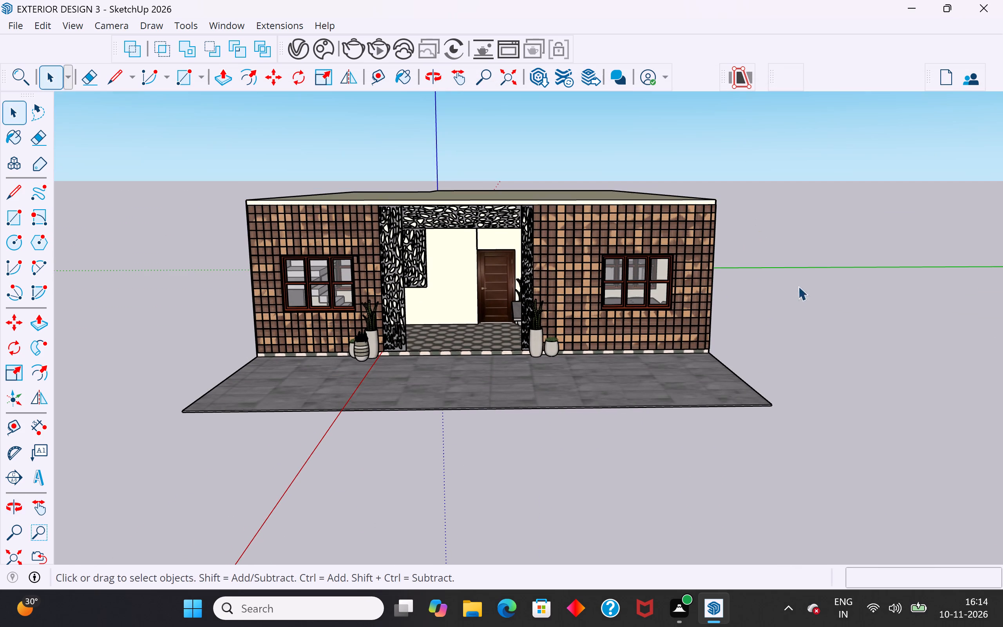
{"action": "middle_click_drag", "start_coordinate": [798, 296], "coordinate": [768, 332]}
{"action": "scroll", "coordinate": [427, 252], "scroll_direction": "up", "scroll_amount": 4}
{"action": "middle_click_drag", "start_coordinate": [464, 228], "coordinate": [466, 196]}
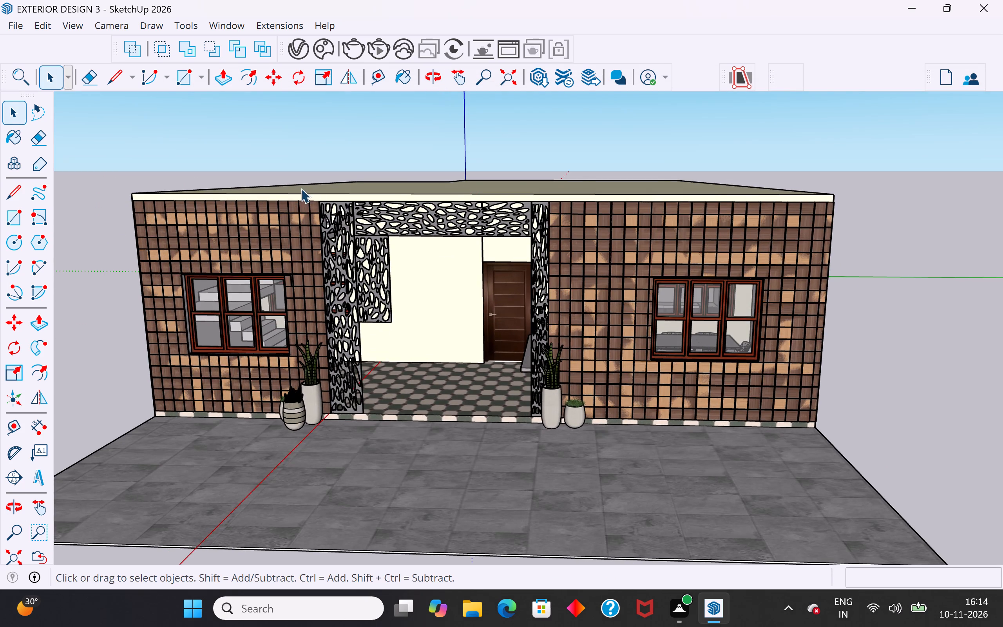
{"action": "scroll", "coordinate": [297, 187], "scroll_direction": "up", "scroll_amount": 2}
{"action": "middle_click", "coordinate": [346, 153]}
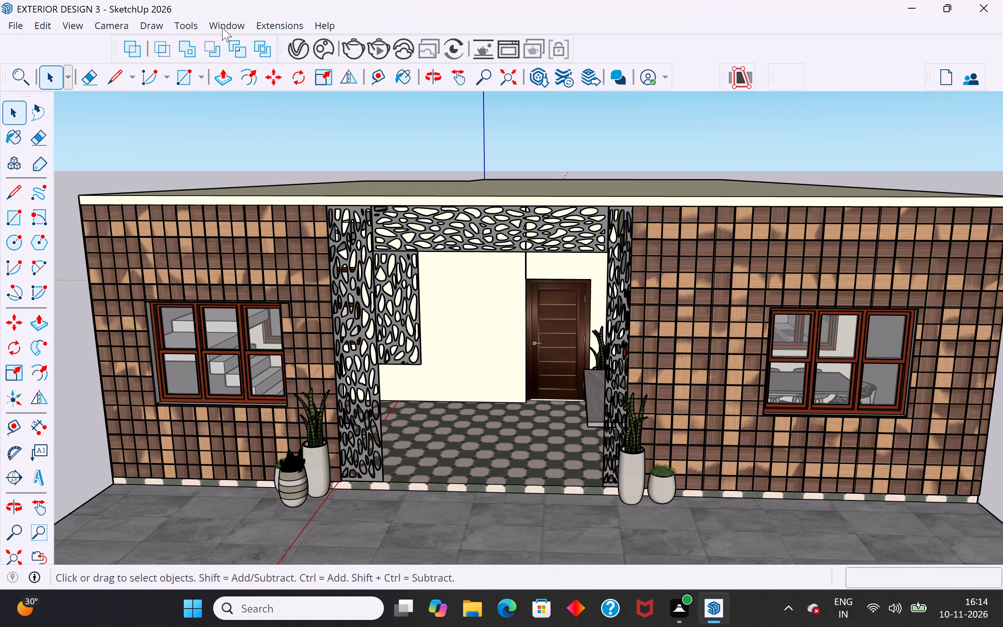
Open 3D Warehouse and search its models for "light".
{"action": "left_click", "coordinate": [222, 27]}
{"action": "left_click", "coordinate": [248, 144]}
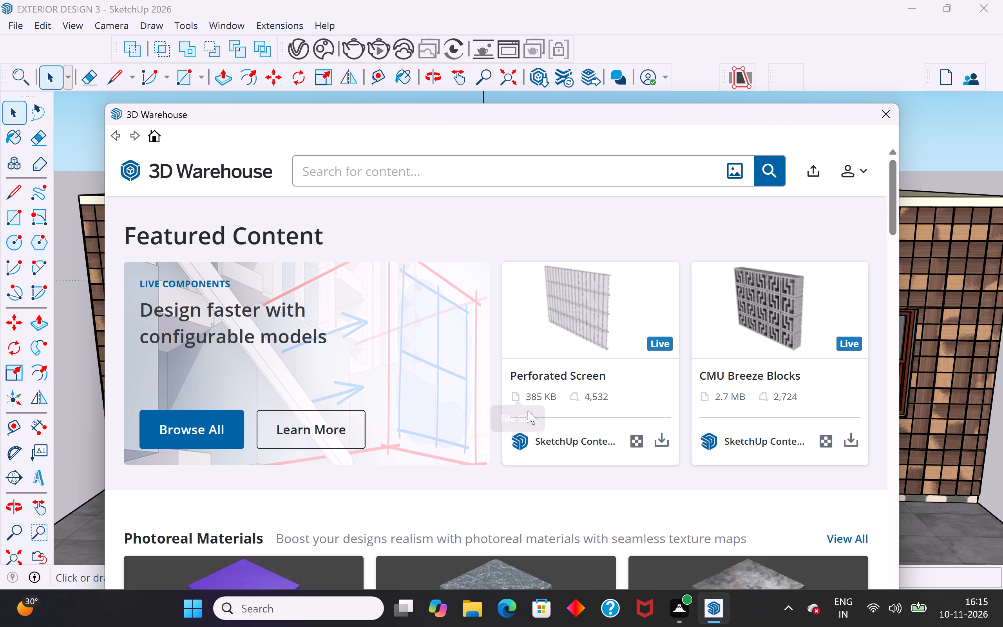
{"action": "scroll", "coordinate": [530, 423], "scroll_direction": "down", "scroll_amount": 3}
{"action": "scroll", "coordinate": [530, 423], "scroll_direction": "up", "scroll_amount": 8}
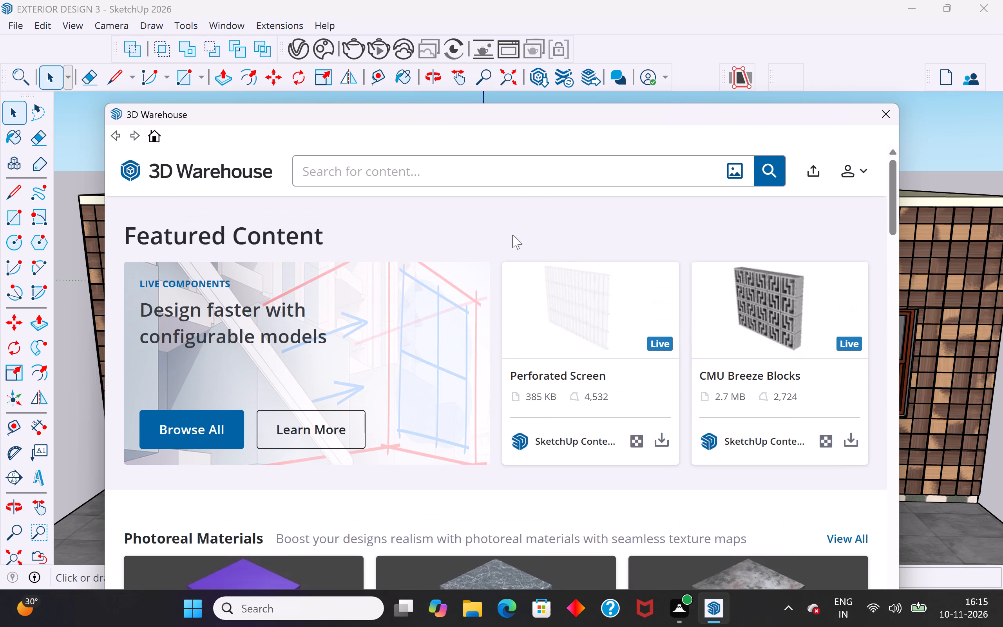
{"action": "left_click", "coordinate": [493, 174]}
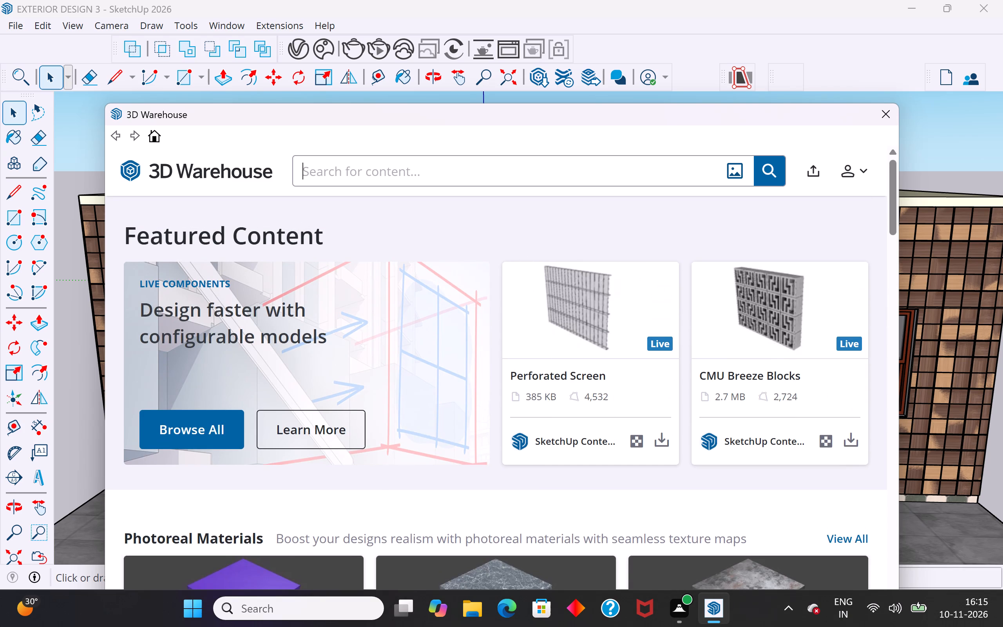
{"action": "type", "text": "light"}
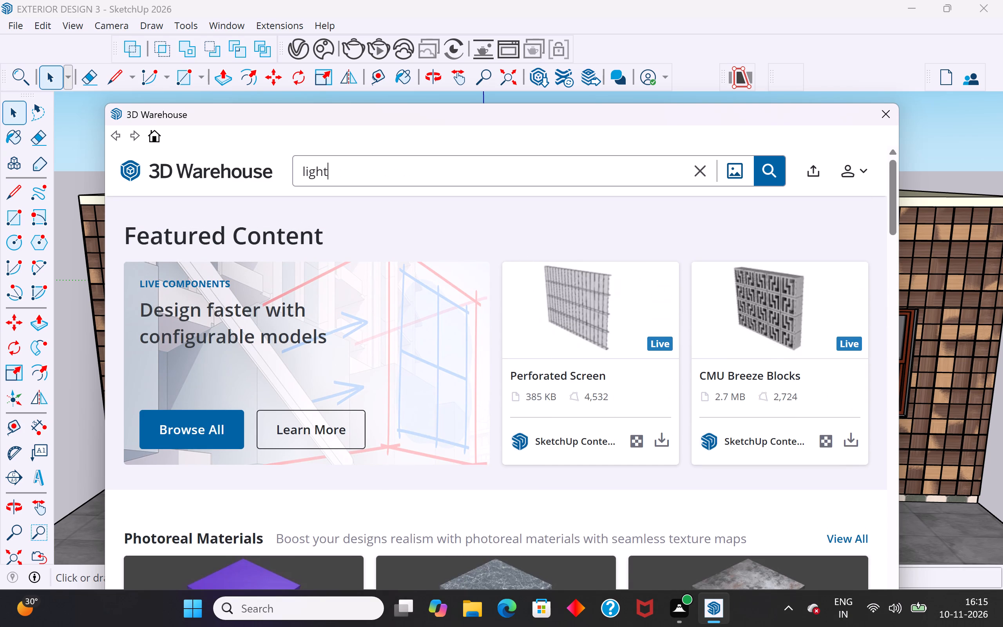
{"action": "key", "text": "Return"}
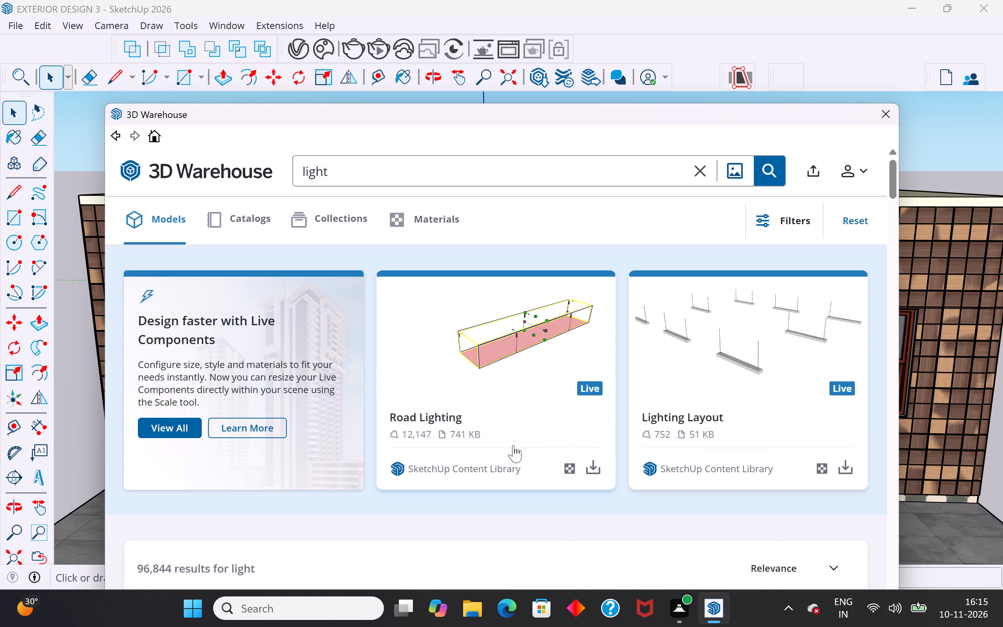
Browse the light models and download the 2.7 MB "lights" collection of assorted fixtures directly into the SketchUp model.
{"action": "scroll", "coordinate": [513, 445], "scroll_direction": "down", "scroll_amount": 2}
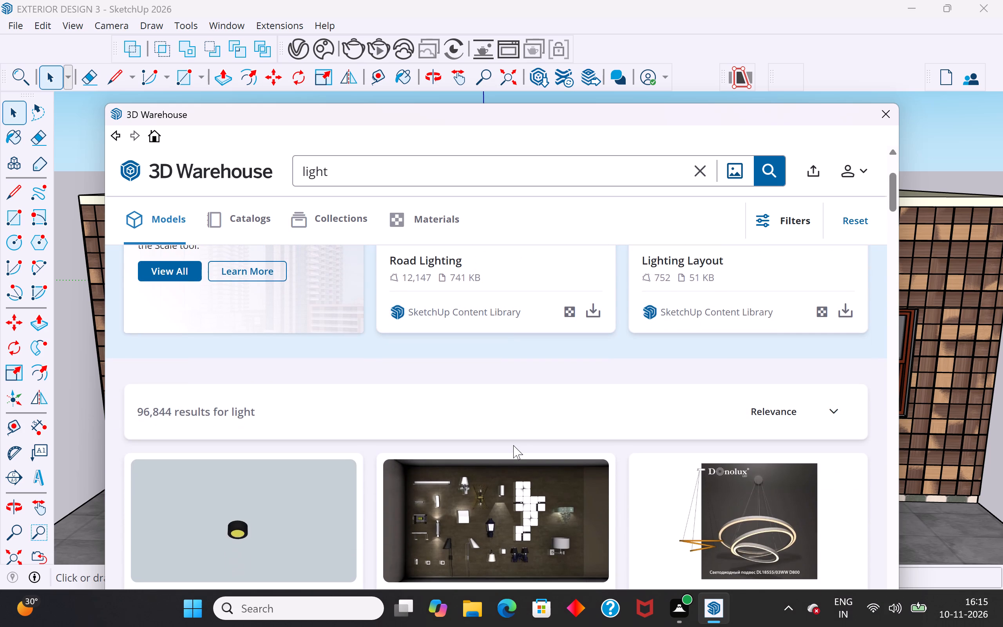
{"action": "scroll", "coordinate": [513, 445], "scroll_direction": "down", "scroll_amount": 2}
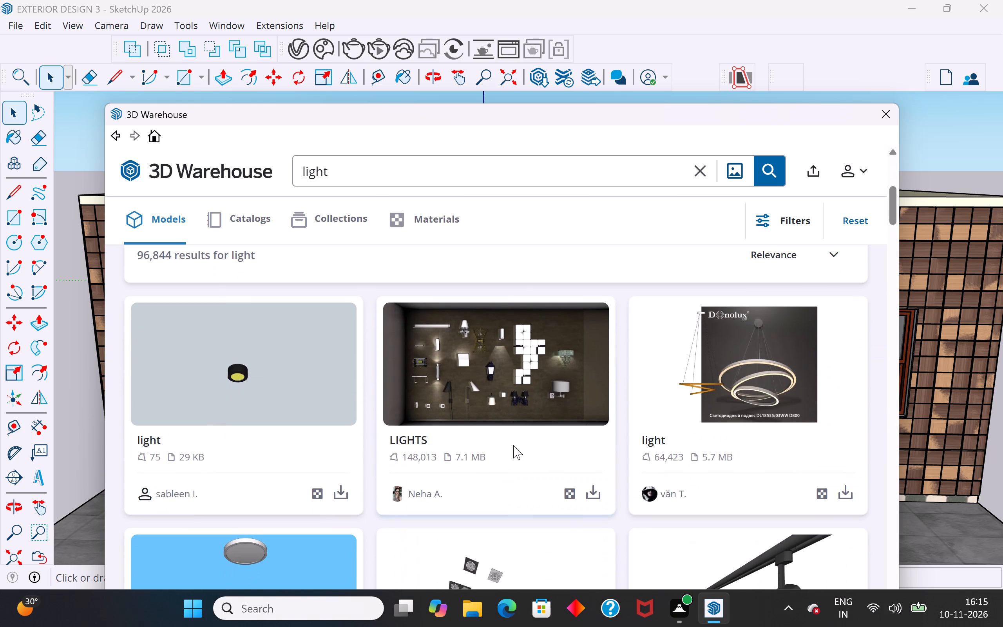
{"action": "scroll", "coordinate": [513, 445], "scroll_direction": "down", "scroll_amount": 3}
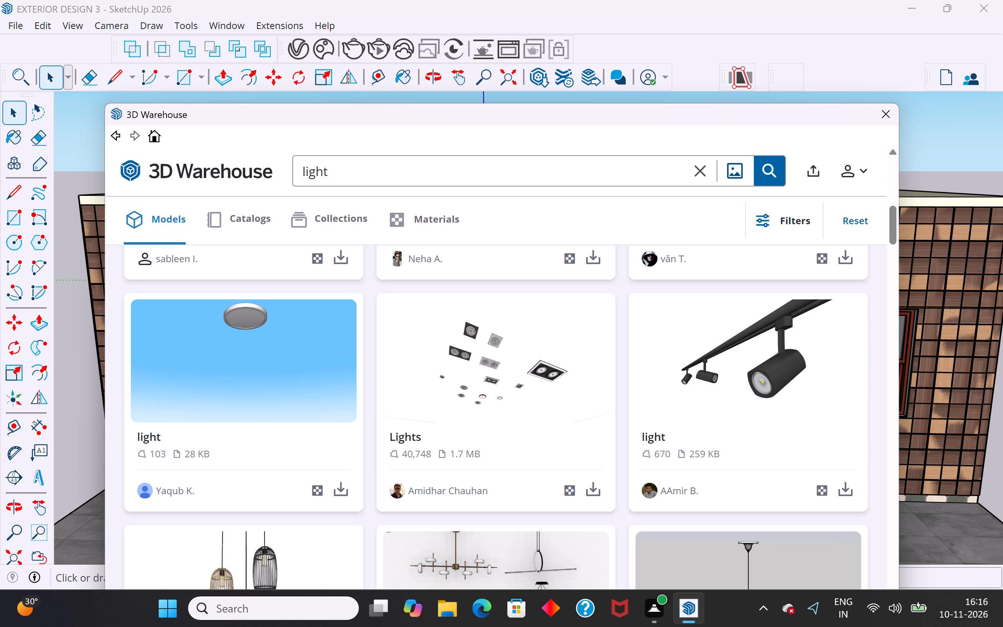
{"action": "scroll", "coordinate": [586, 477], "scroll_direction": "down", "scroll_amount": 1}
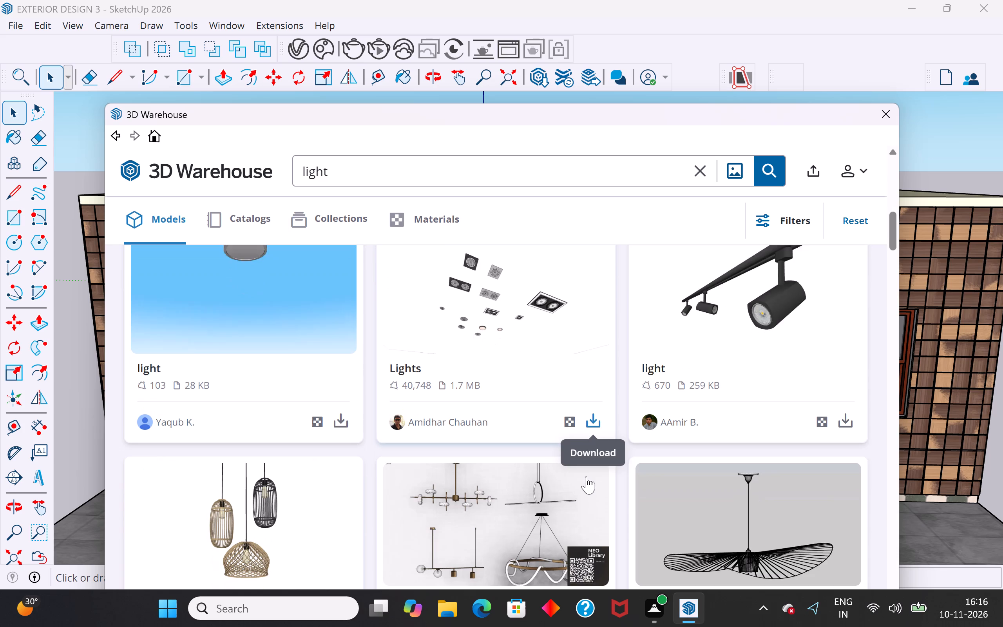
{"action": "scroll", "coordinate": [586, 477], "scroll_direction": "down", "scroll_amount": 2}
{"action": "scroll", "coordinate": [618, 459], "scroll_direction": "down", "scroll_amount": 4}
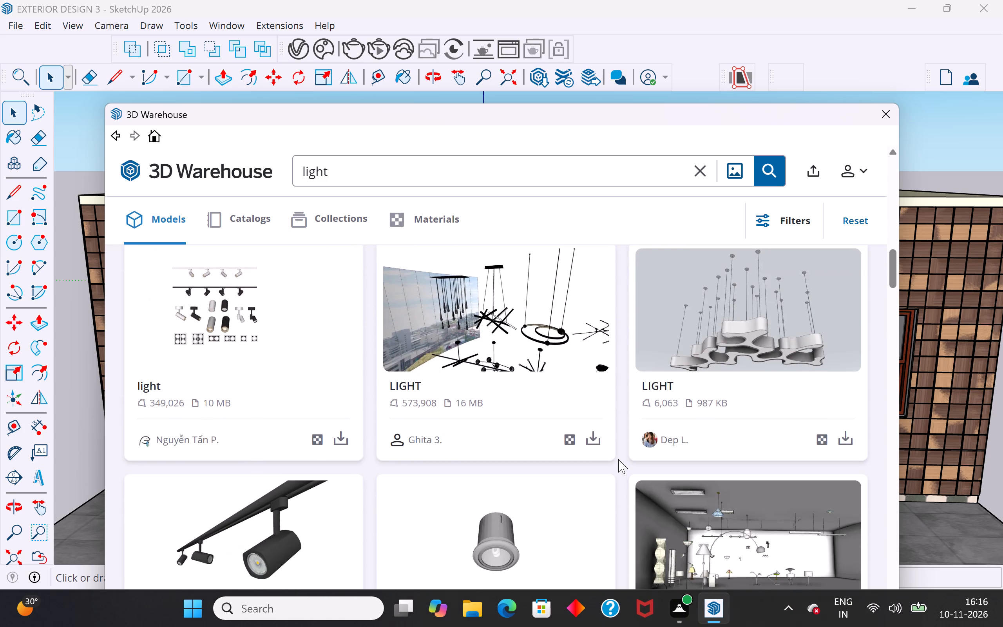
{"action": "scroll", "coordinate": [618, 459], "scroll_direction": "down", "scroll_amount": 3}
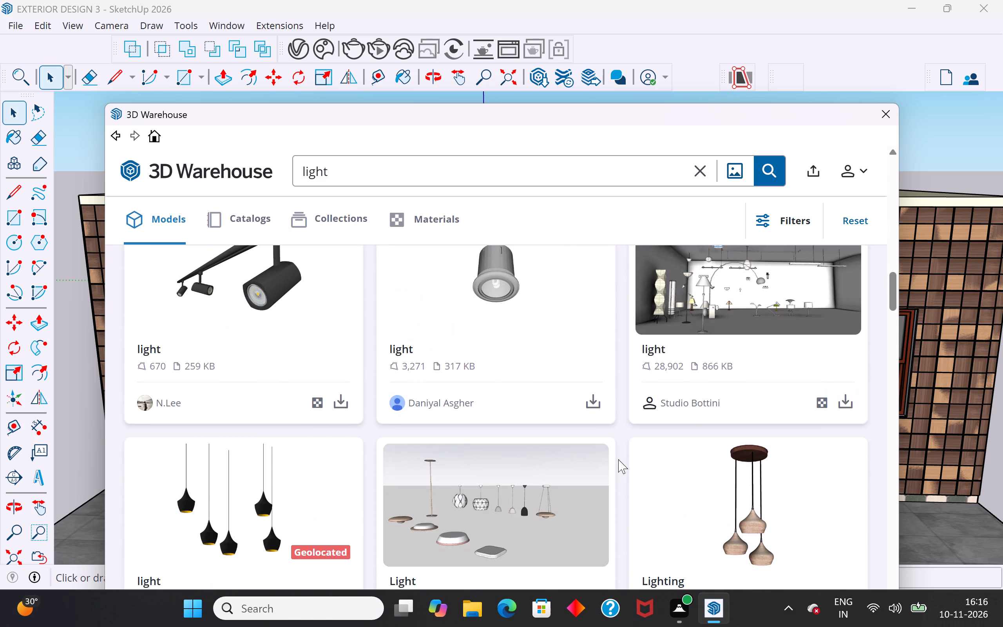
{"action": "scroll", "coordinate": [618, 459], "scroll_direction": "down", "scroll_amount": 4}
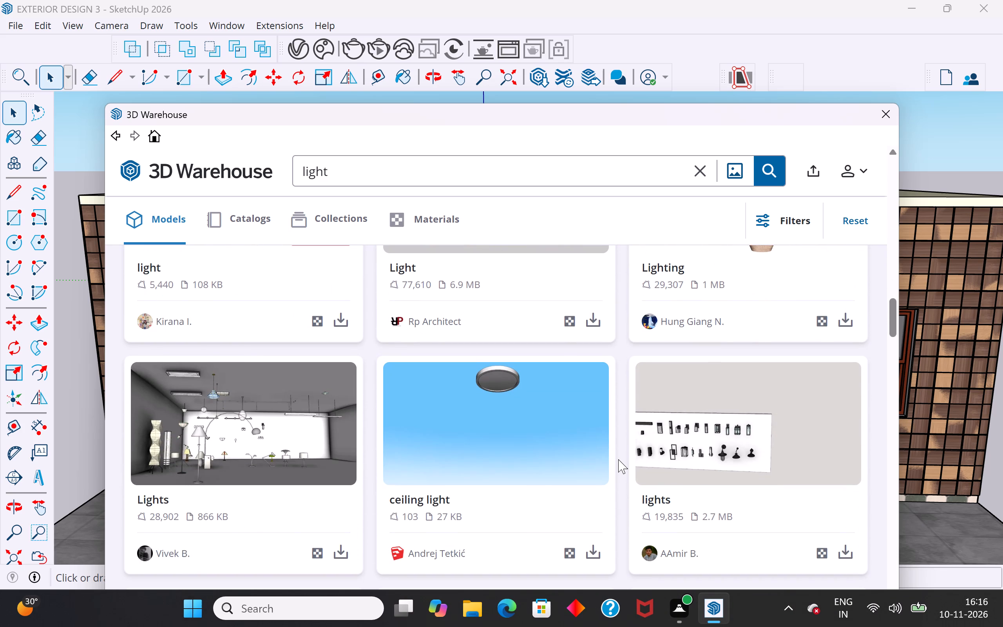
{"action": "scroll", "coordinate": [618, 459], "scroll_direction": "down", "scroll_amount": 1}
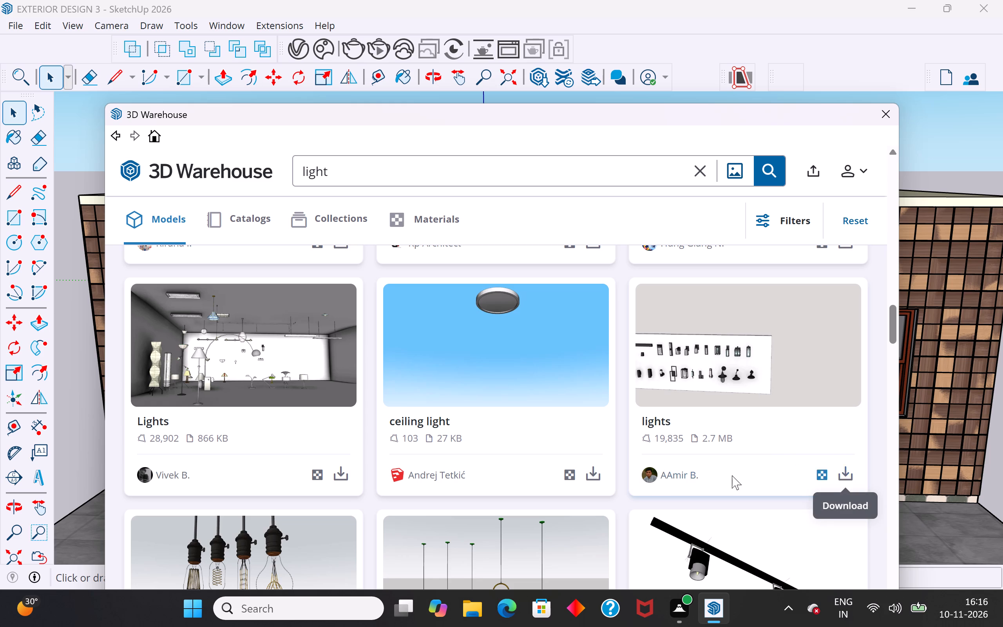
{"action": "scroll", "coordinate": [649, 475], "scroll_direction": "down", "scroll_amount": 2}
{"action": "scroll", "coordinate": [840, 326], "scroll_direction": "up", "scroll_amount": 3}
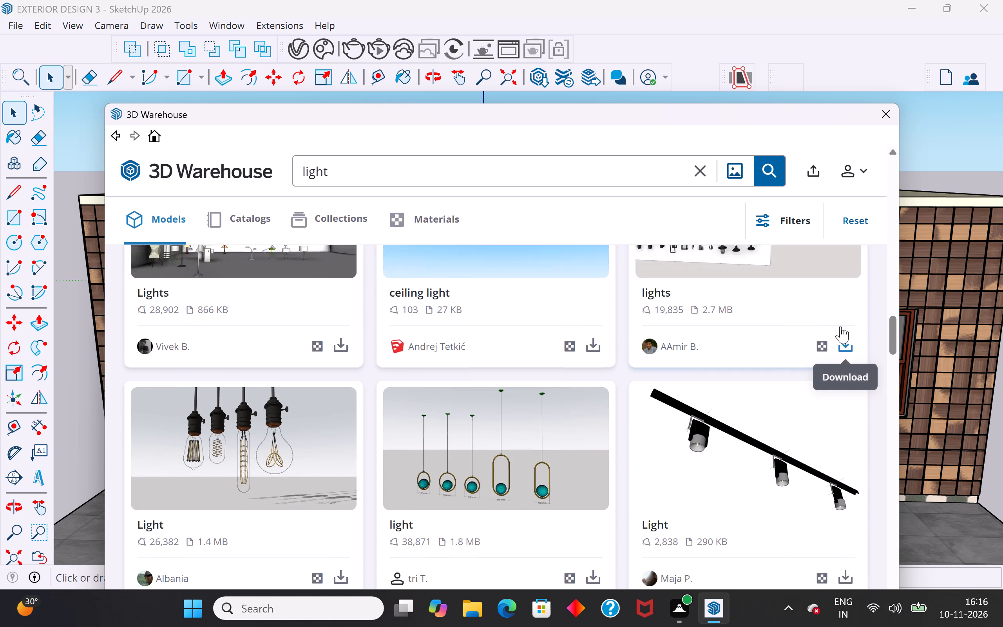
{"action": "scroll", "coordinate": [844, 417], "scroll_direction": "down", "scroll_amount": 2}
{"action": "left_click", "coordinate": [844, 393]}
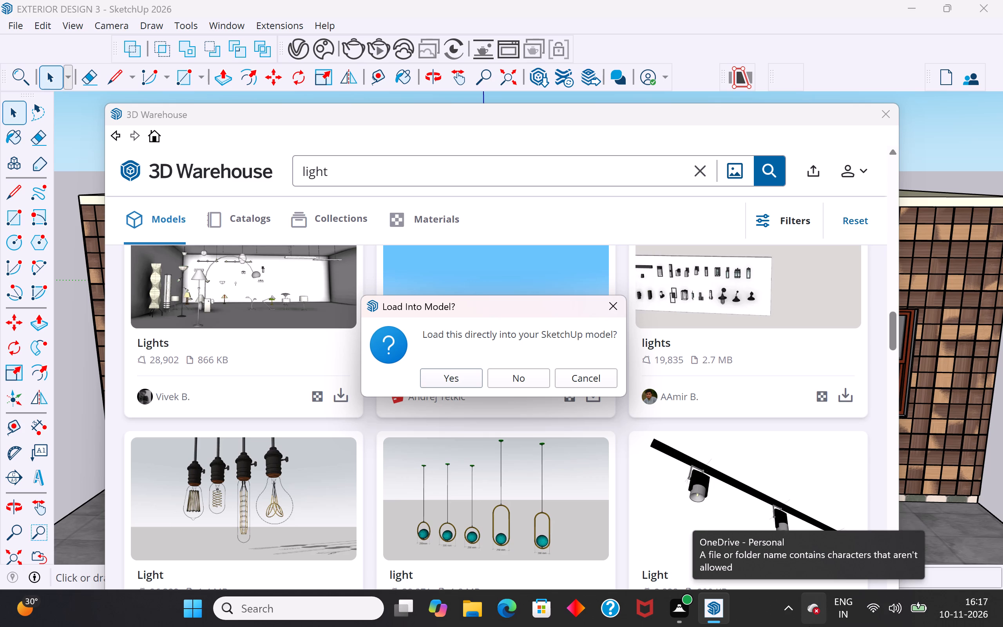
{"action": "left_click", "coordinate": [438, 377]}
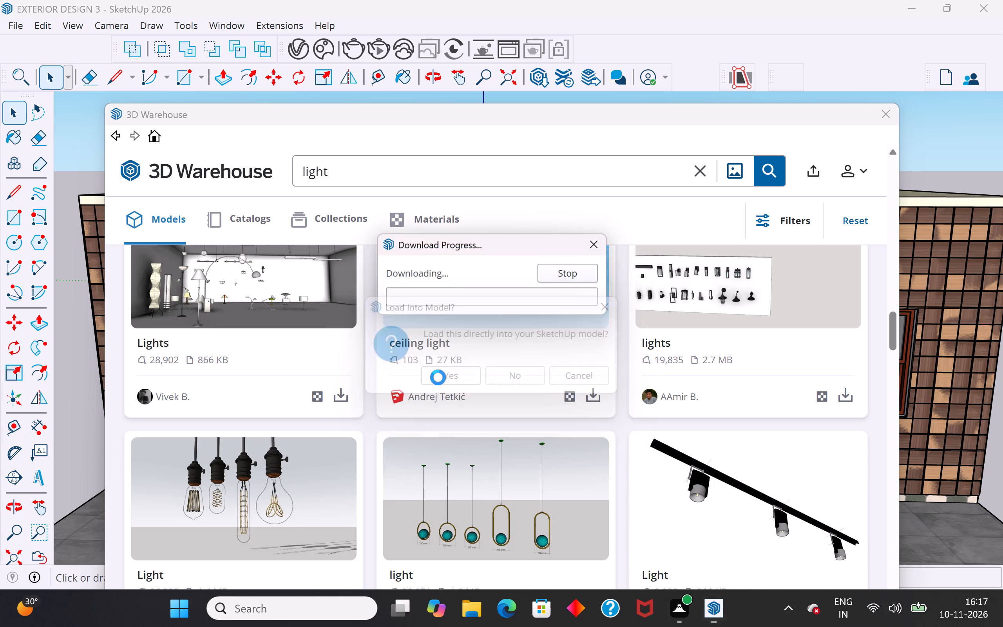